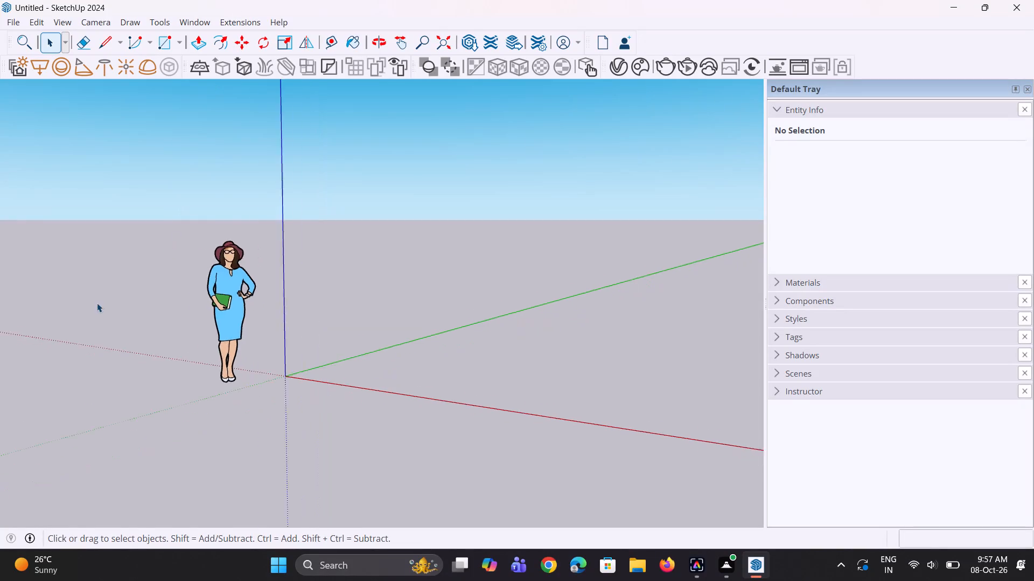
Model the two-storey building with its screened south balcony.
Draw a 35' by 40' rectangle on the ground beside the origin, between the red and green axes.
scroll(94, 308, down, 5)
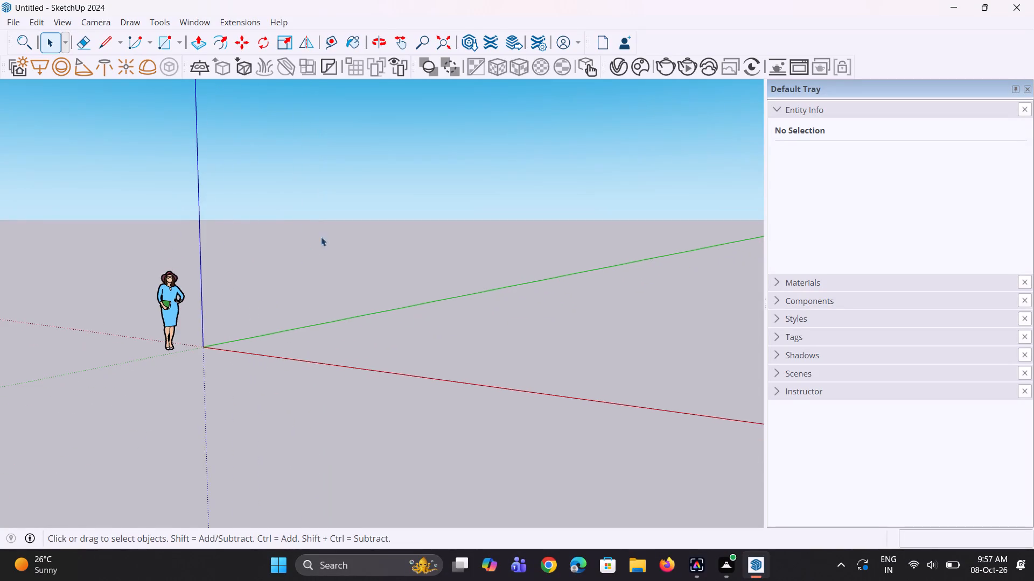
middle_drag(325, 238, 446, 418)
scroll(348, 122, up, 2)
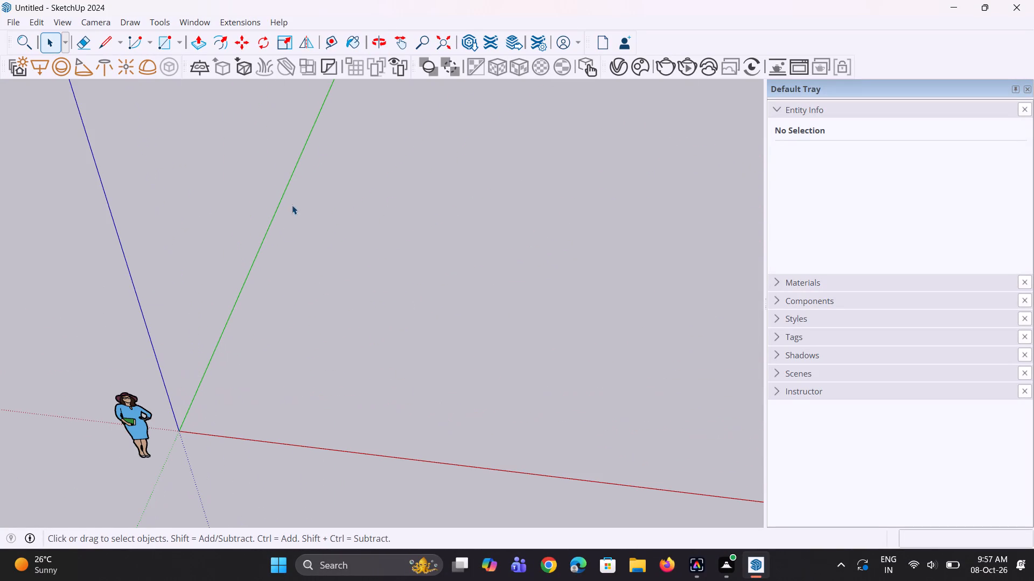
middle_drag(160, 327, 167, 273)
scroll(182, 286, down, 1)
scroll(255, 295, up, 1)
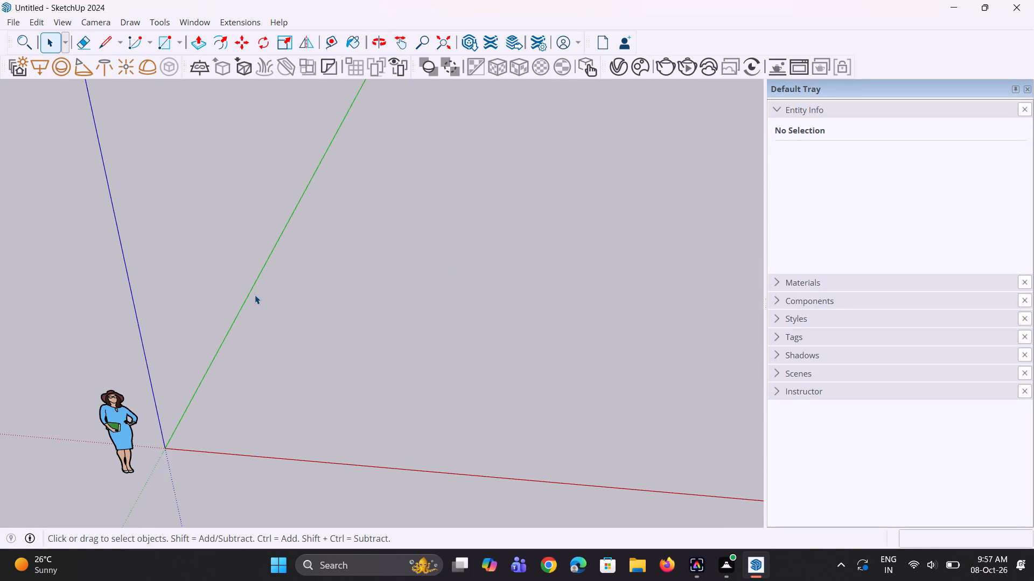
key(r)
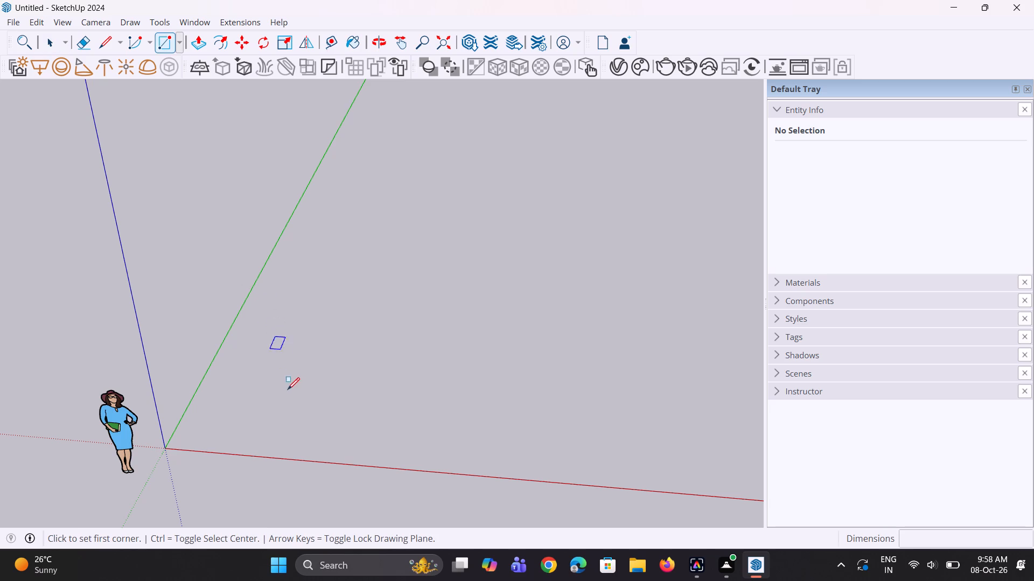
click(290, 395)
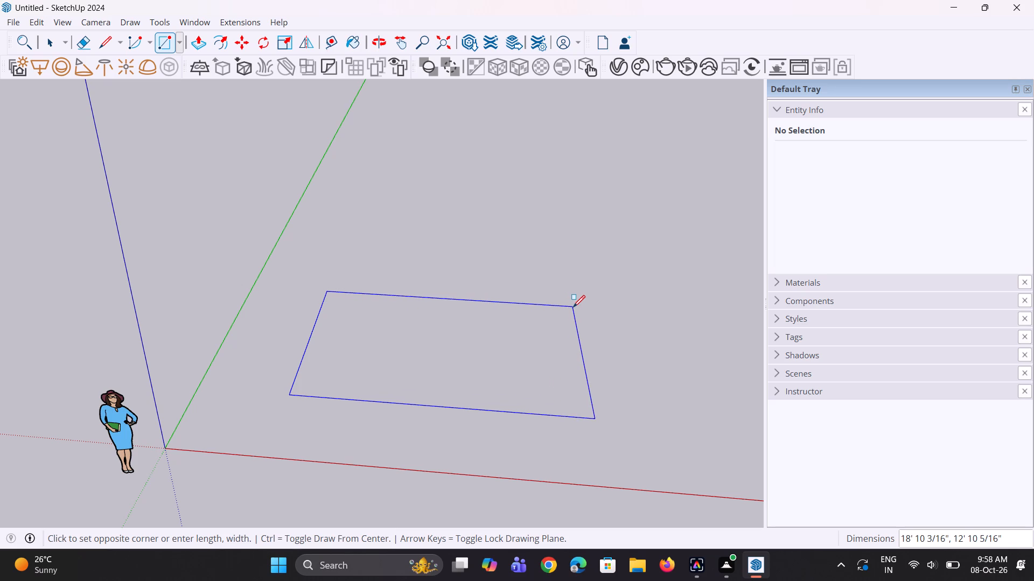
text(30)
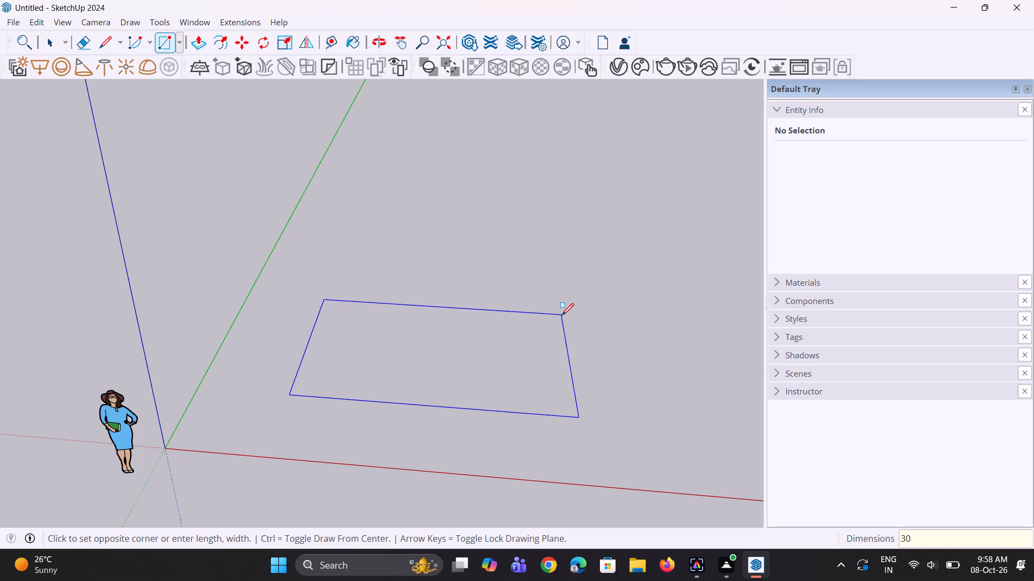
key(apostrophe)
key(BackSpace)
key(BackSpace)
text(5')
text(,40')
key(Return)
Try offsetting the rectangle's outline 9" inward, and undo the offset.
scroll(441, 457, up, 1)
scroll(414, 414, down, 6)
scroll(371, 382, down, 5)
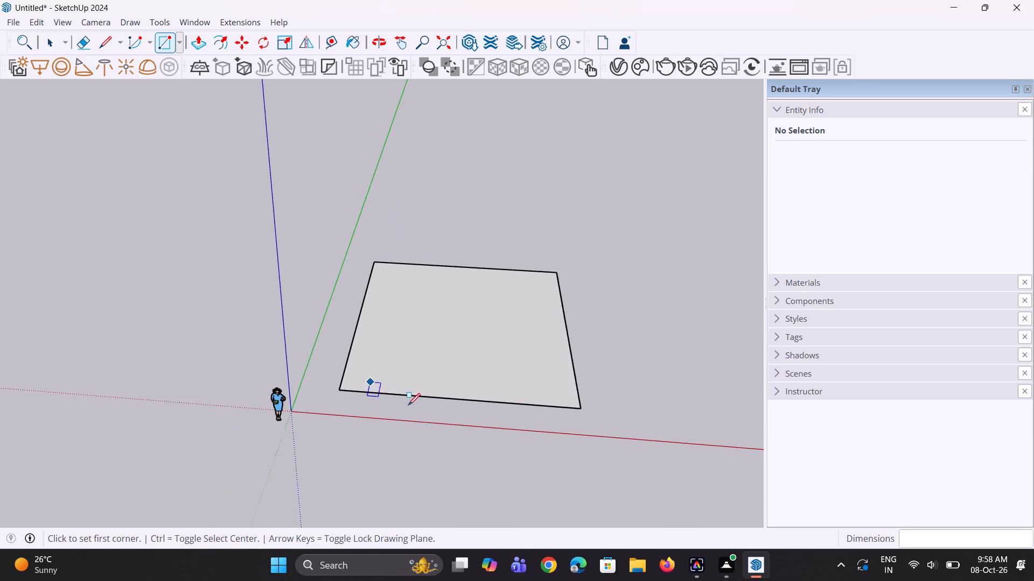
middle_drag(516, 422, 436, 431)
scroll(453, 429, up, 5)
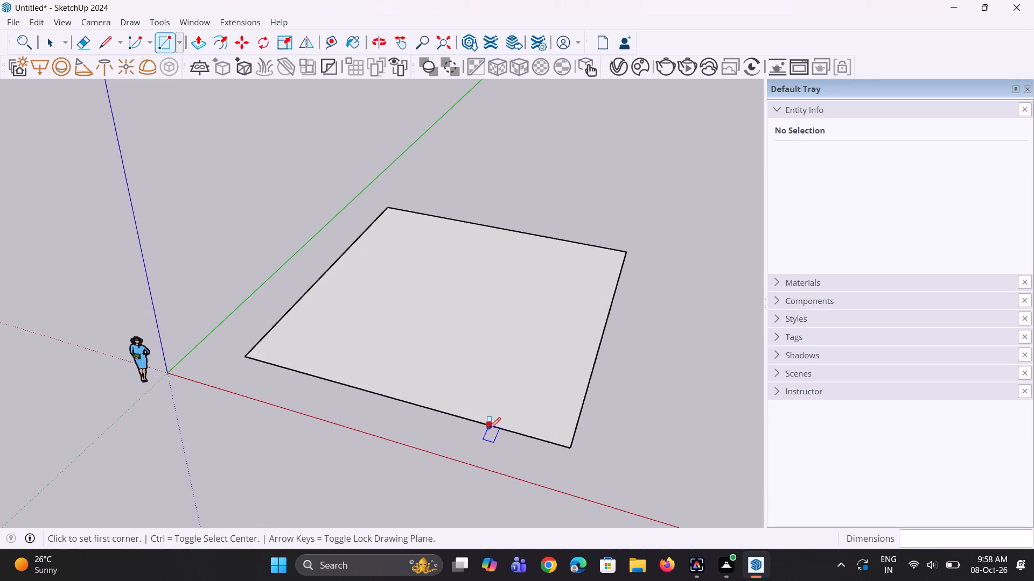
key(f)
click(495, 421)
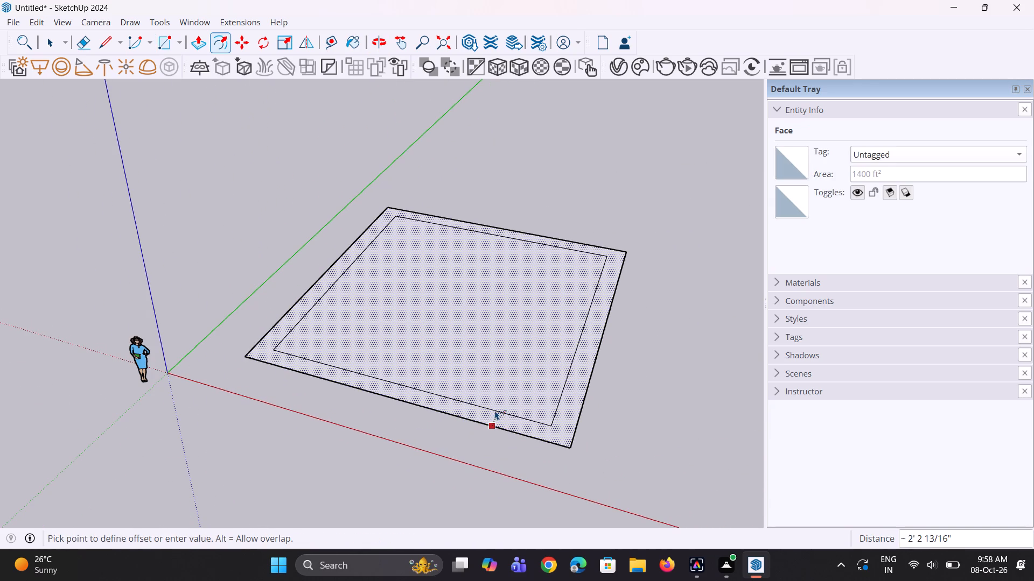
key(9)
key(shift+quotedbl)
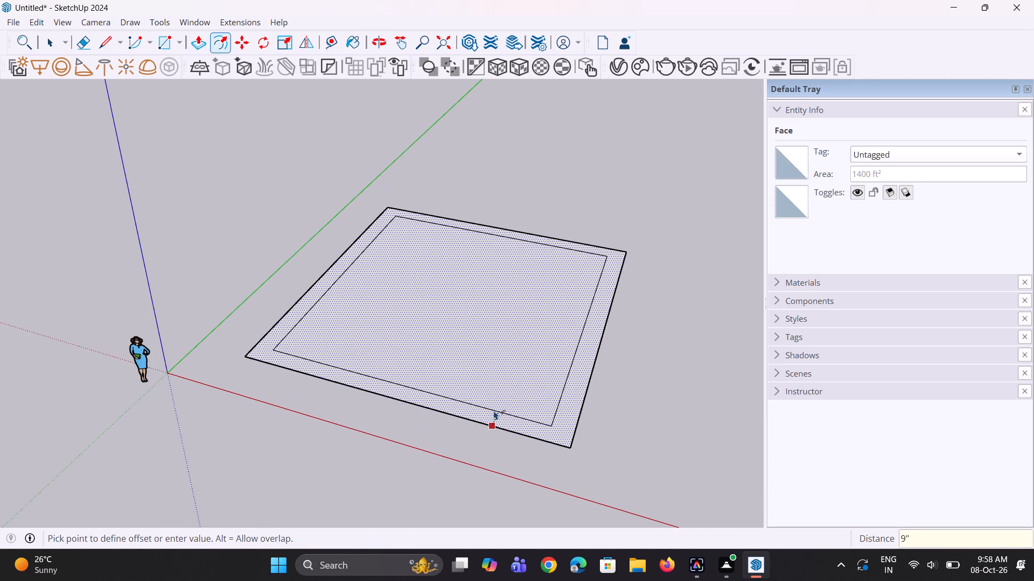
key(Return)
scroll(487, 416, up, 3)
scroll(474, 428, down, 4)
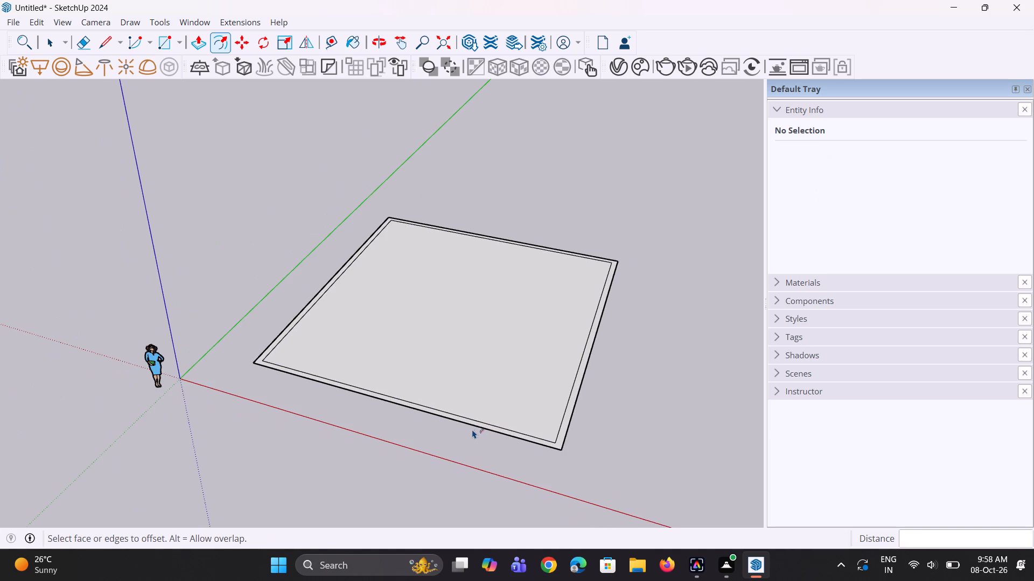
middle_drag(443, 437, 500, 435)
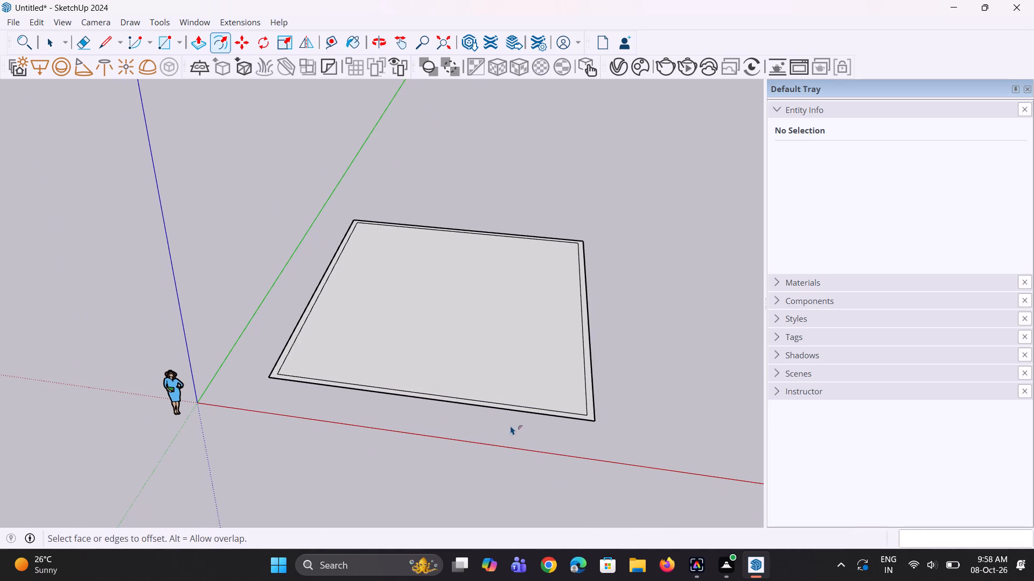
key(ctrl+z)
Push/Pull the rectangular face up 10' to form a box.
key(space)
key(p)
click(522, 381)
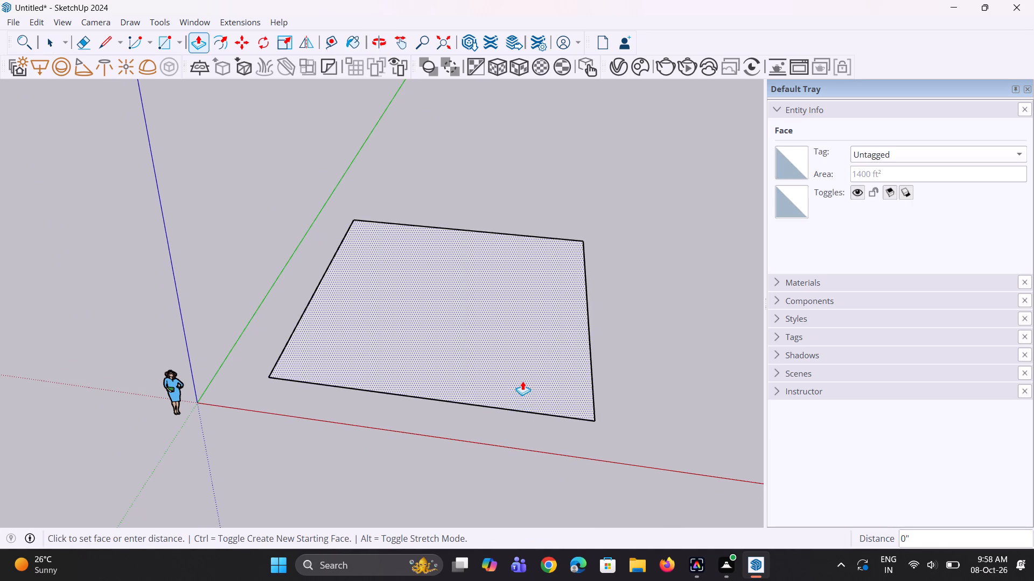
scroll(510, 377, down, 4)
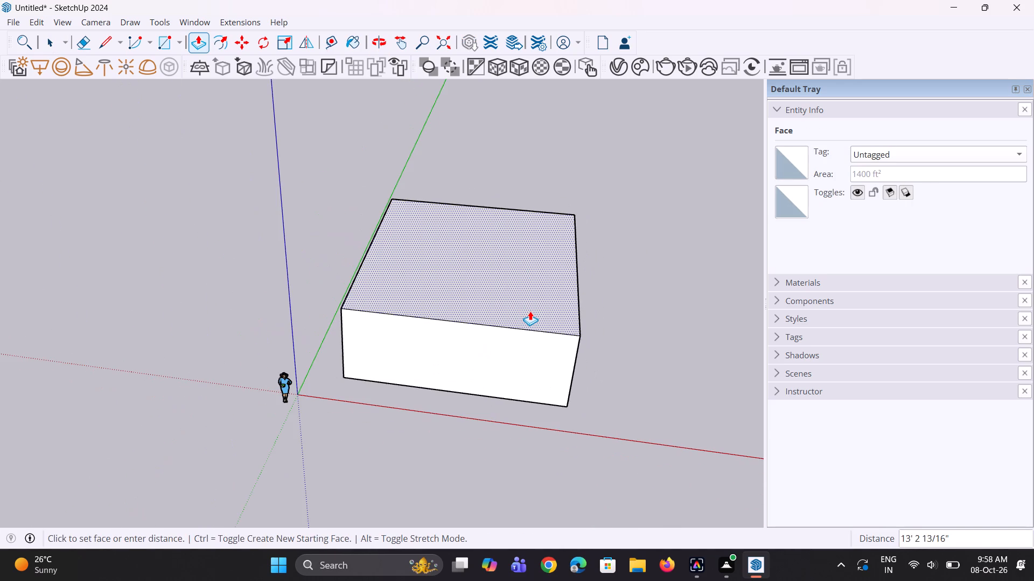
text(10')
key(Return)
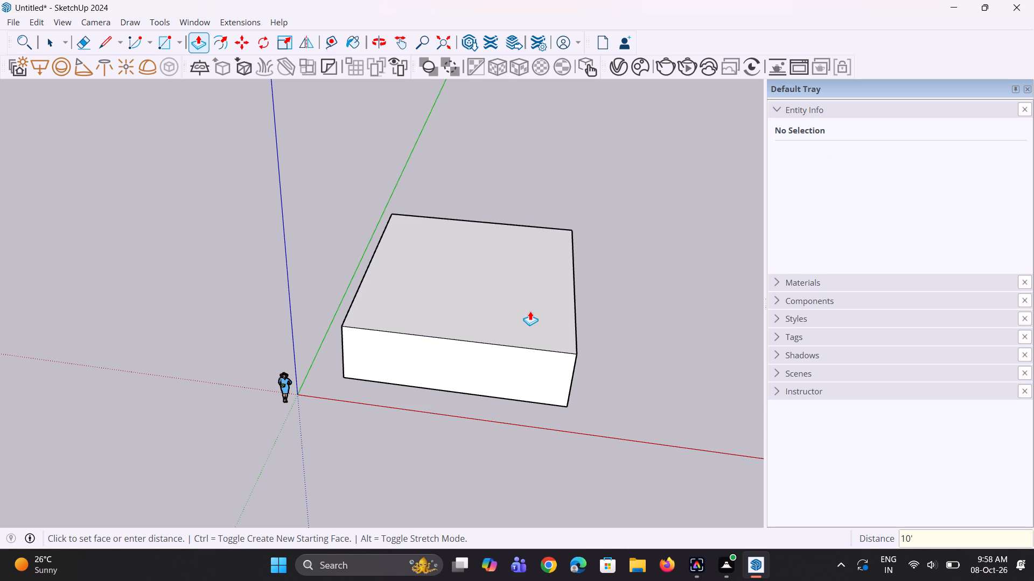
Push/Pull the box's top face up 6" from a new starting face to form a roof slab layer.
middle_drag(477, 373, 498, 345)
scroll(454, 289, up, 3)
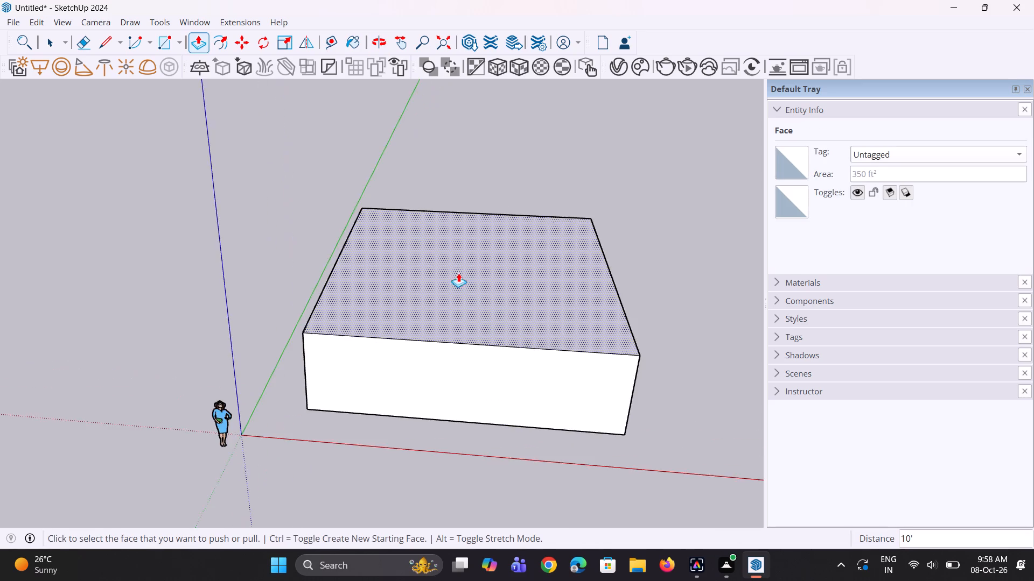
scroll(458, 273, up, 3)
click(449, 303)
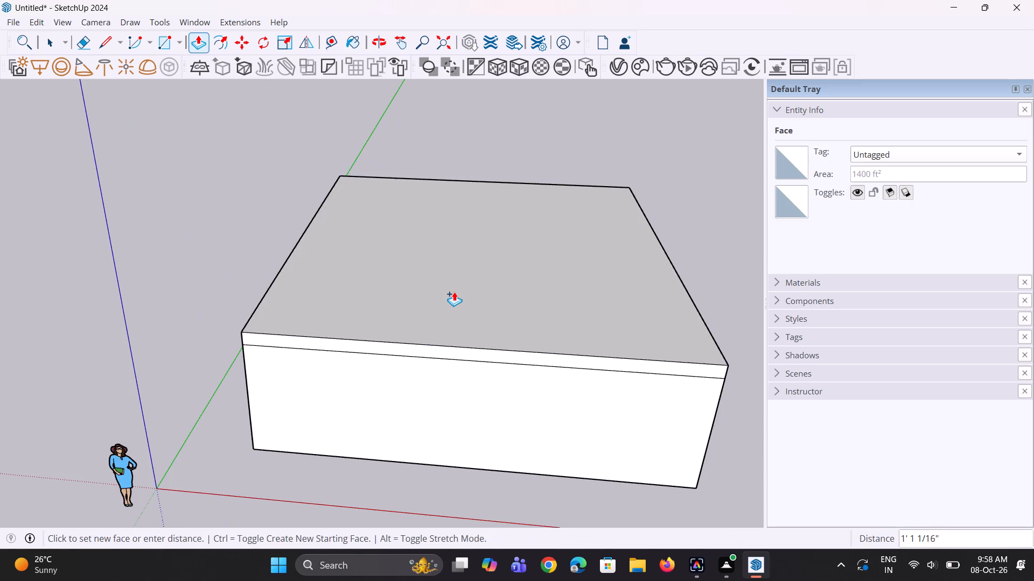
text(6")
key(Return)
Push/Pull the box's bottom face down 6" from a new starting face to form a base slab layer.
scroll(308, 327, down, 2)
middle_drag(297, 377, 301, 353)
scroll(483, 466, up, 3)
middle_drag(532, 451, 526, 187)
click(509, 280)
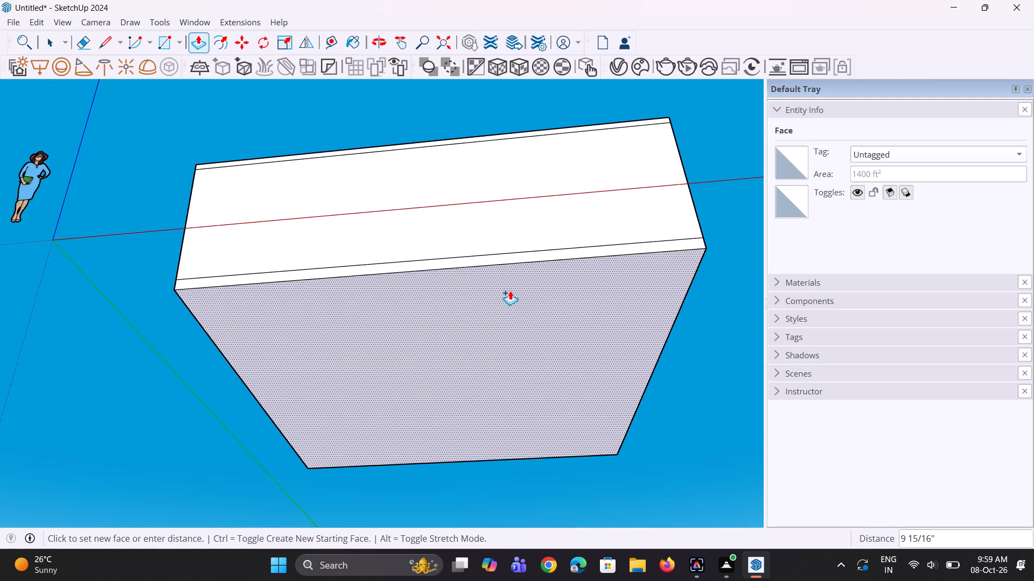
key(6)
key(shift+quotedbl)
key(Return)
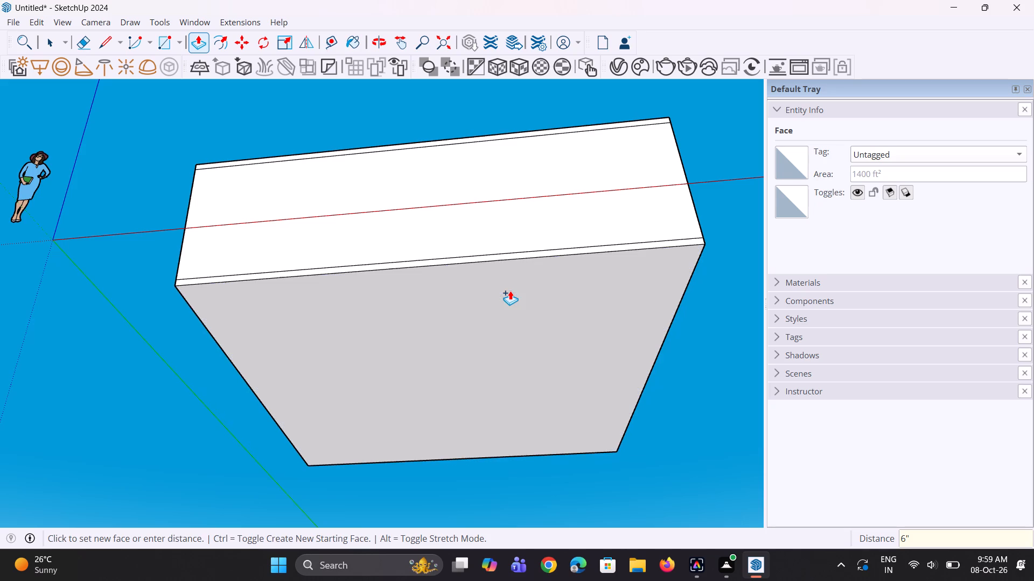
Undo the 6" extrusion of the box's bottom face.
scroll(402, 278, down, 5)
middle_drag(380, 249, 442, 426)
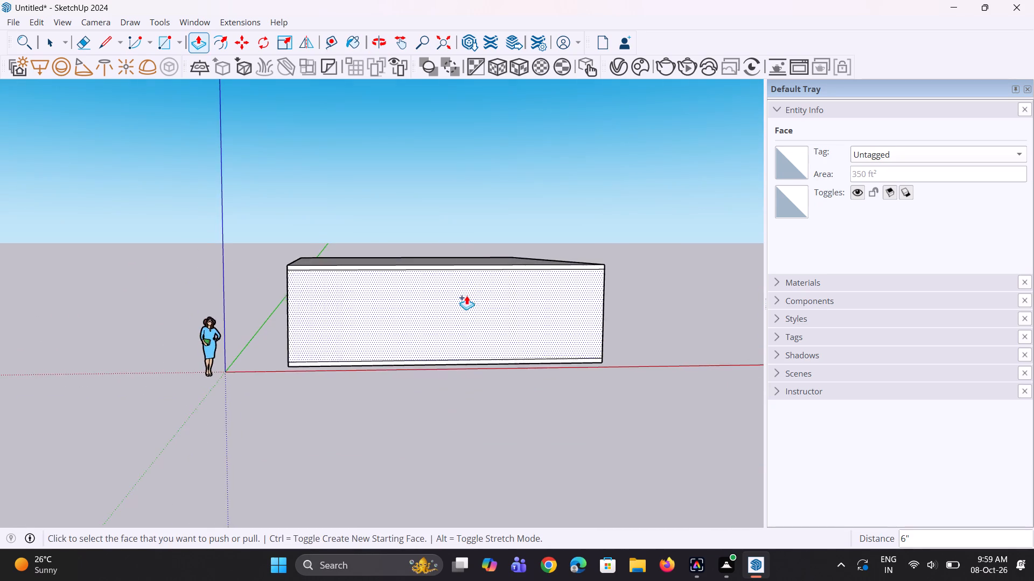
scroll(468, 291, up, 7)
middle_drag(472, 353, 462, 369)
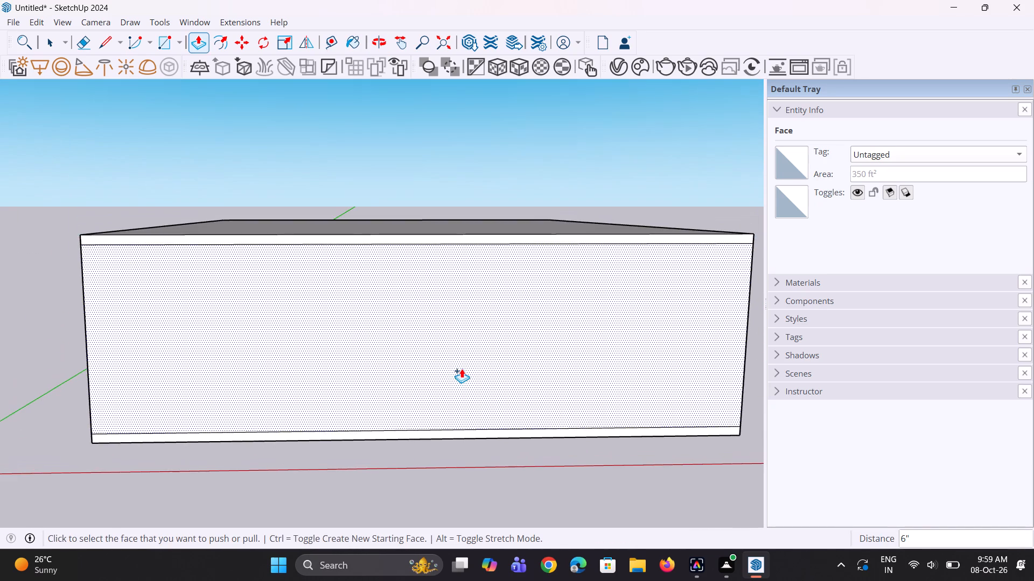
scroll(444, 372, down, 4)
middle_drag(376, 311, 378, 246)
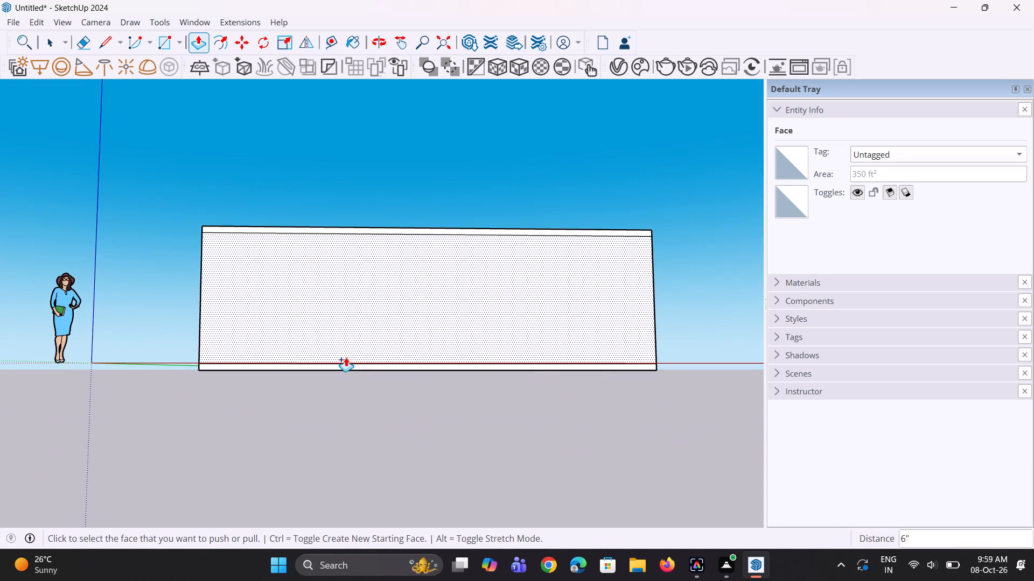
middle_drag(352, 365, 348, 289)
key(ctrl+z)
Copy the entire box with its slab 10' straight up, snapping its bottom corner to the slab's lower edge, and deselect it.
scroll(339, 306, down, 4)
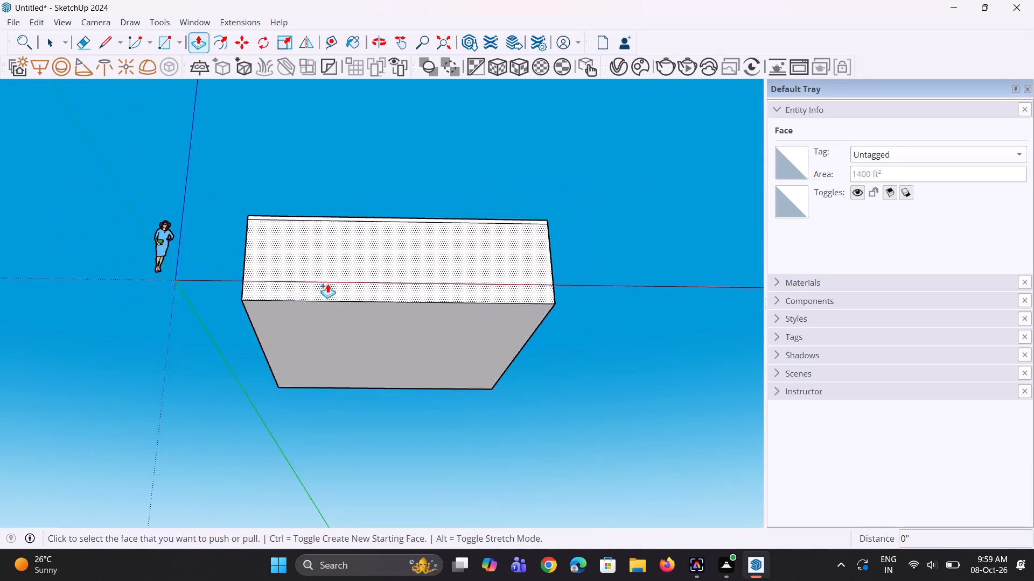
scroll(327, 284, down, 1)
middle_drag(327, 283, 324, 440)
scroll(320, 435, down, 6)
middle_drag(333, 406, 359, 415)
scroll(240, 235, up, 3)
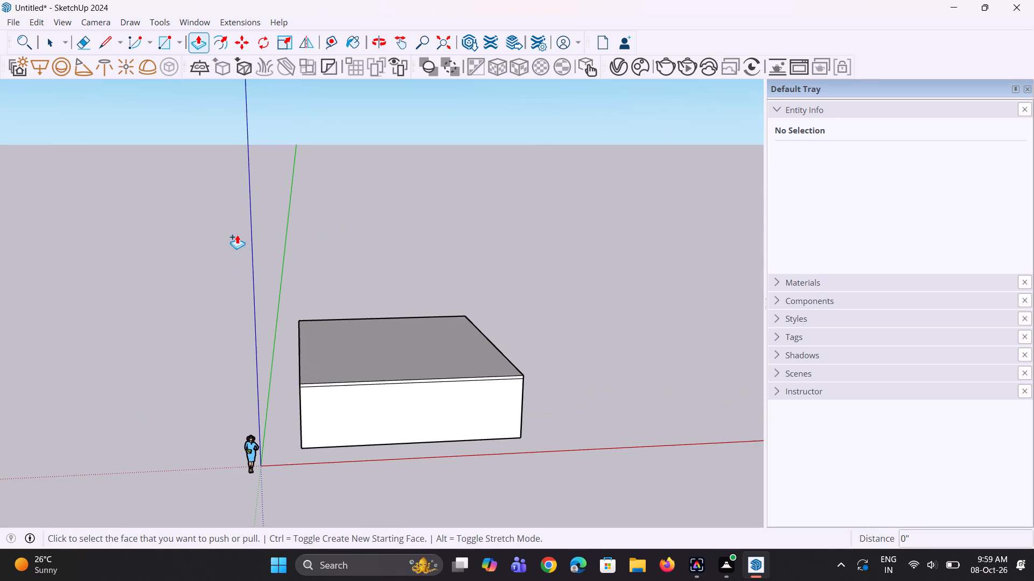
key(Escape)
key(space)
click(263, 262)
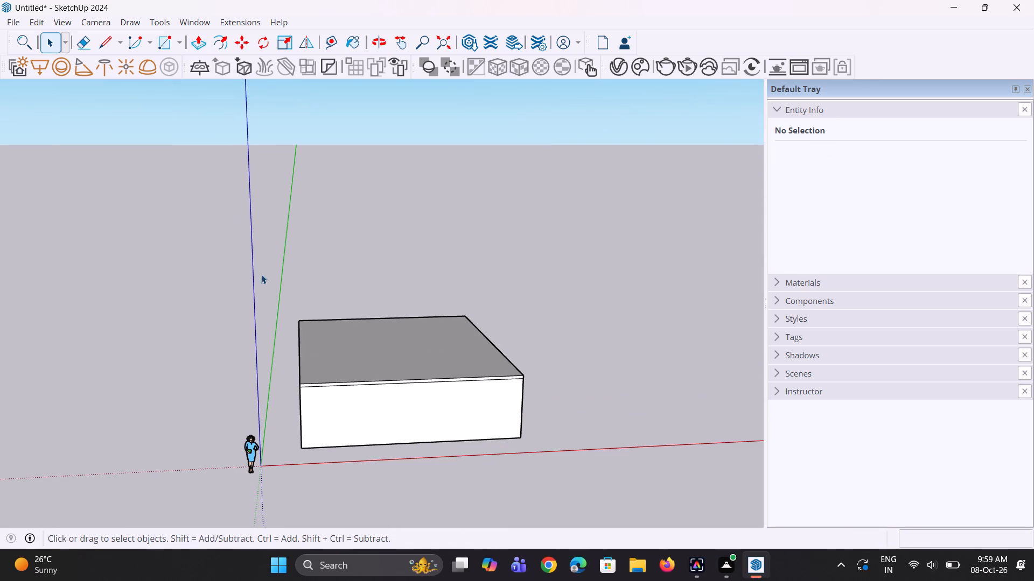
drag(270, 270, 619, 483)
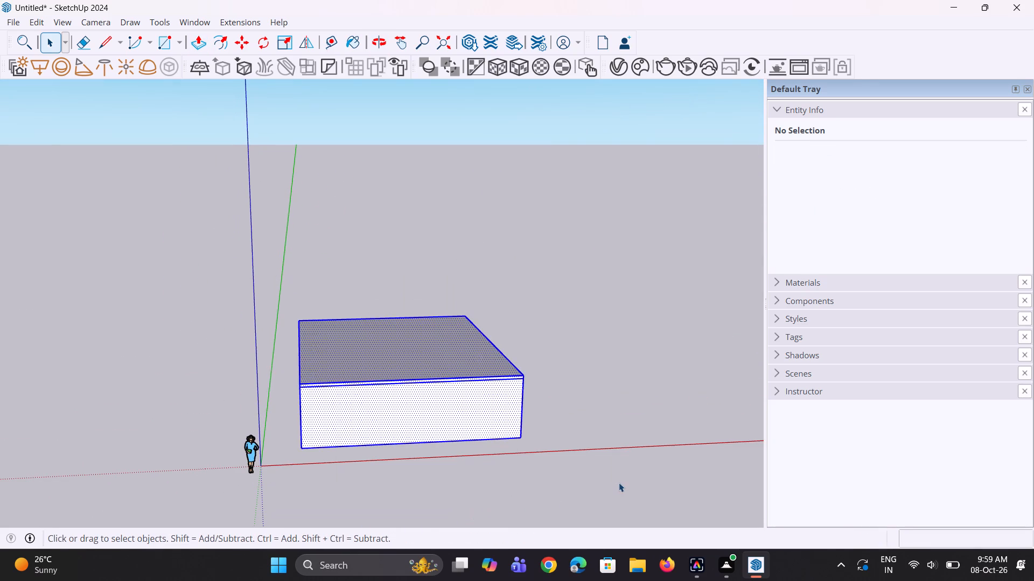
middle_drag(653, 448, 383, 418)
key(m)
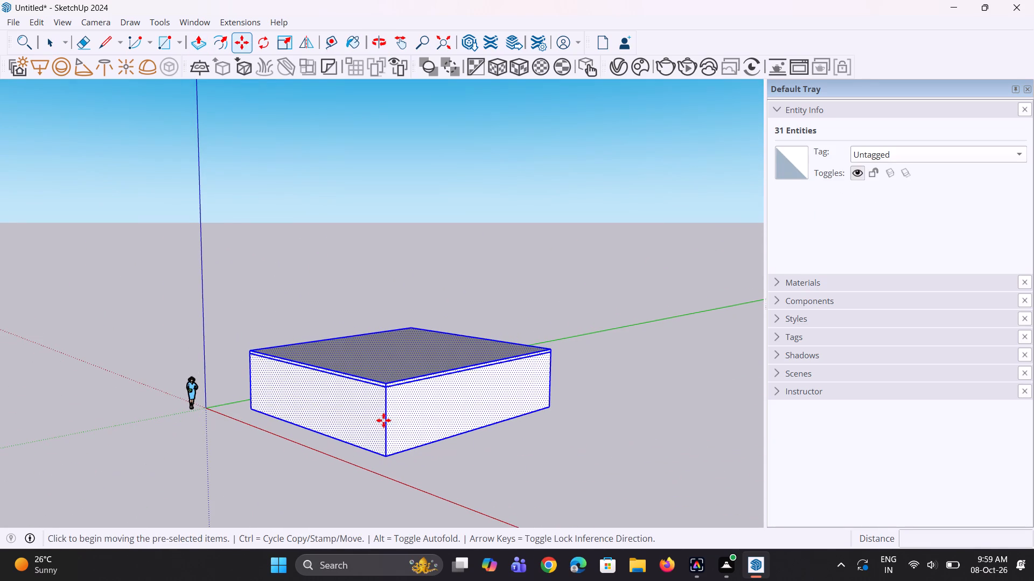
middle_drag(331, 438, 408, 478)
scroll(429, 481, up, 3)
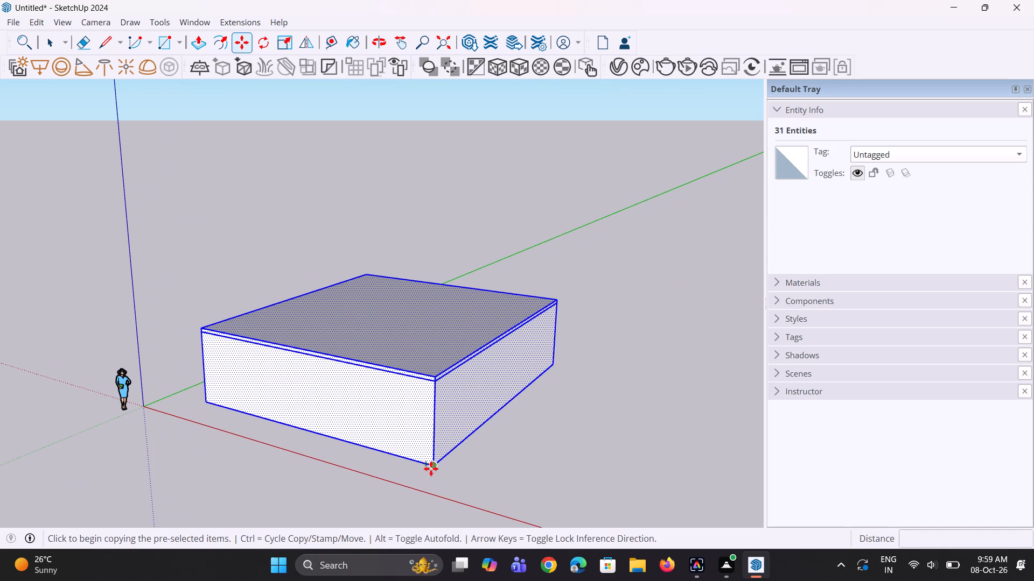
click(431, 469)
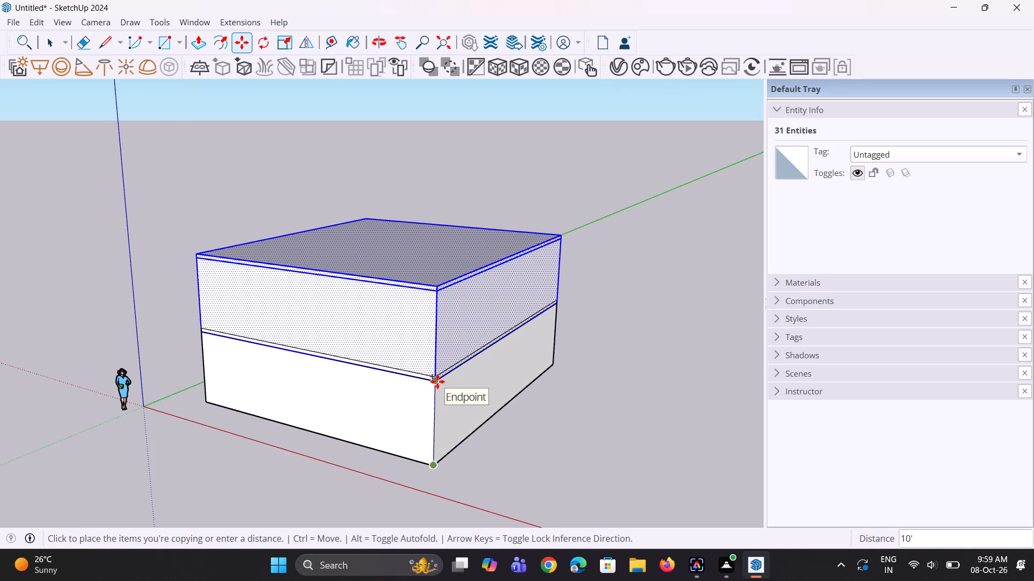
click(437, 381)
middle_drag(408, 408, 467, 327)
key(space)
key(space)
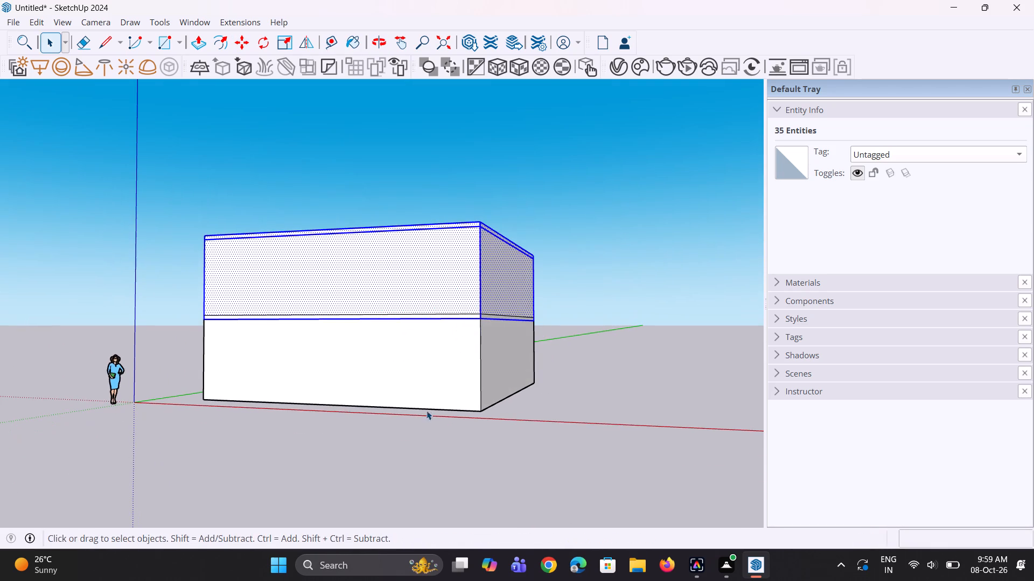
middle_drag(429, 408, 448, 326)
click(564, 445)
scroll(443, 401, up, 2)
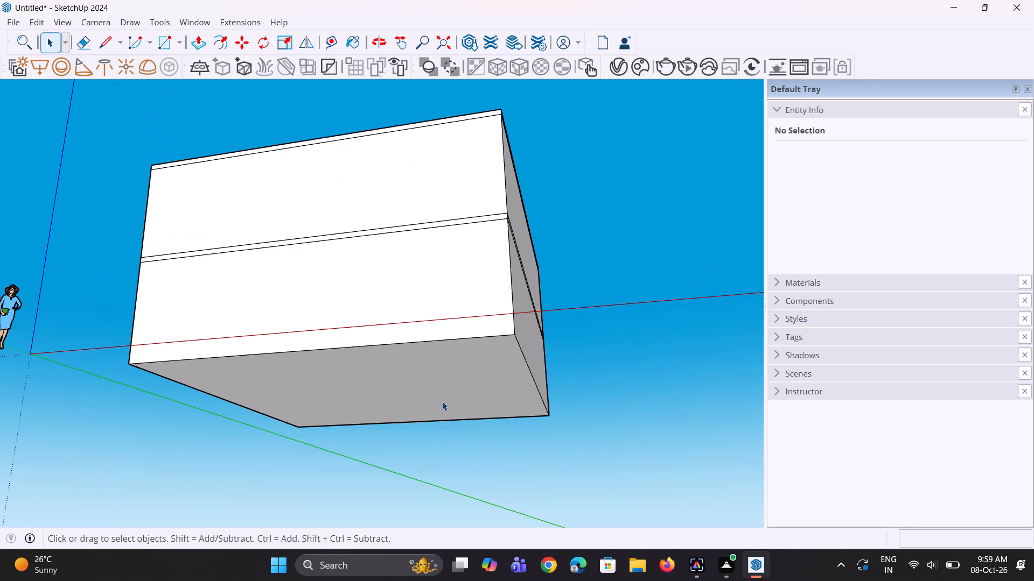
Push/Pull the lower storey's bottom face down 6" from a new starting face to form a base slab layer.
key(p)
click(451, 388)
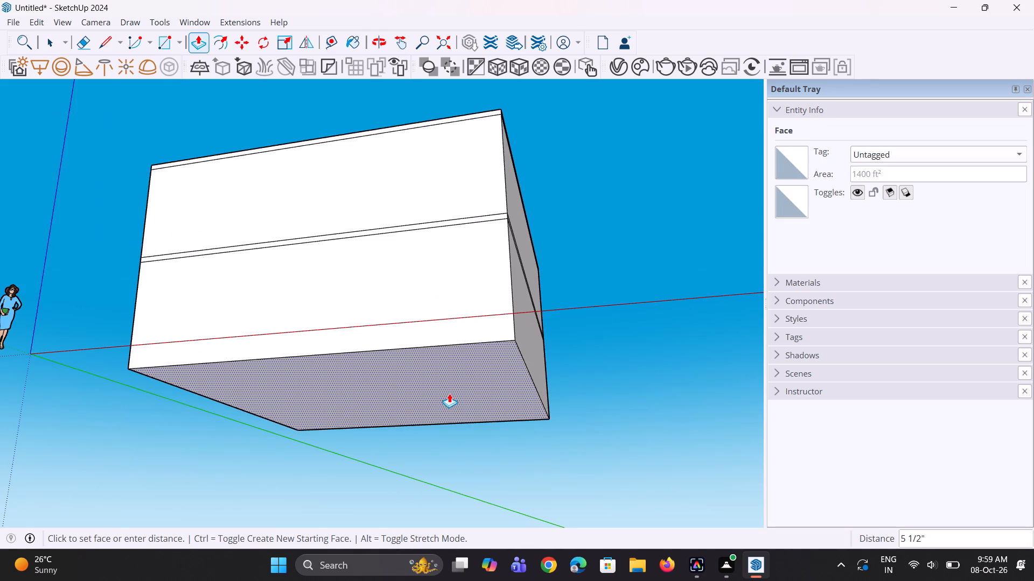
key(6)
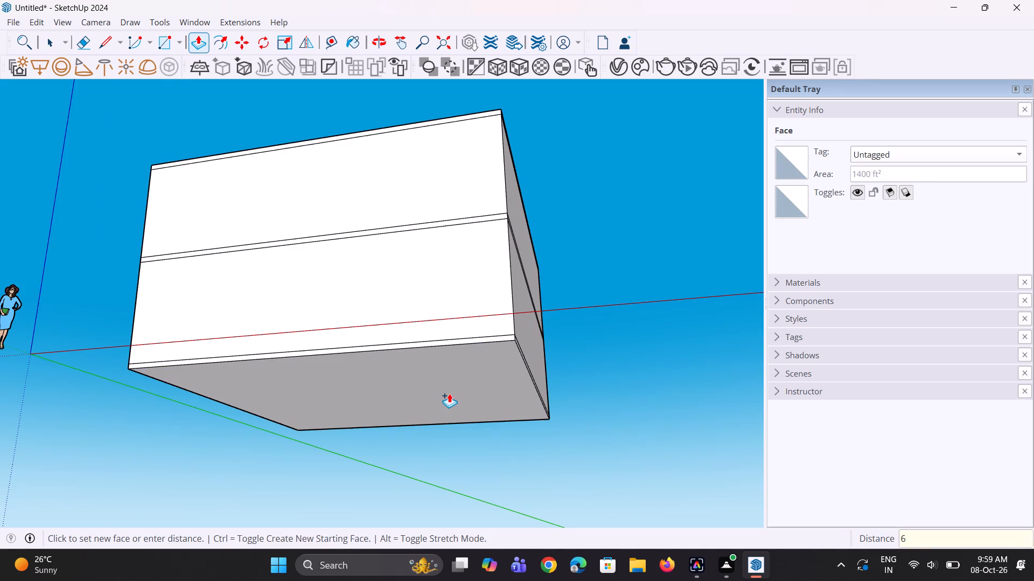
key(shift+quotedbl)
key(Return)
Examine the stacked two-storey mass and its slab layers from all sides.
scroll(397, 410, down, 3)
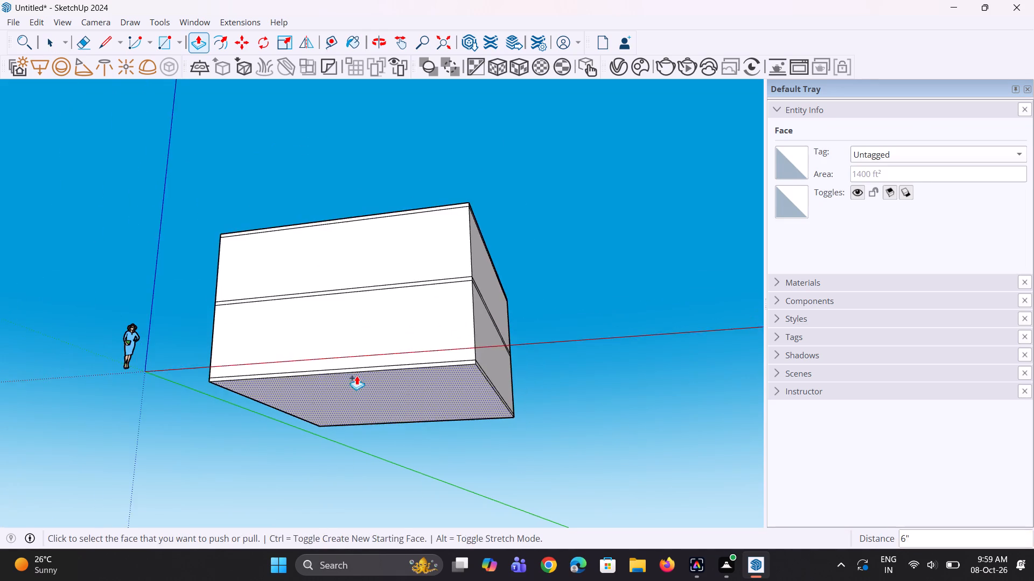
middle_drag(353, 381, 430, 572)
scroll(300, 287, up, 3)
middle_drag(301, 321, 431, 329)
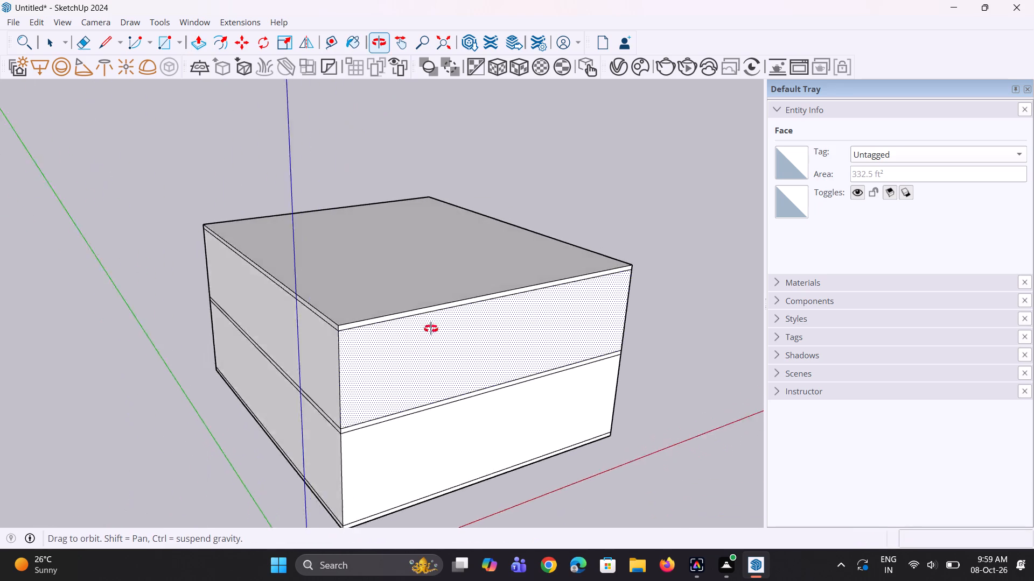
middle_drag(431, 329, 362, 339)
key(space)
scroll(271, 377, down, 4)
middle_drag(369, 357, 365, 332)
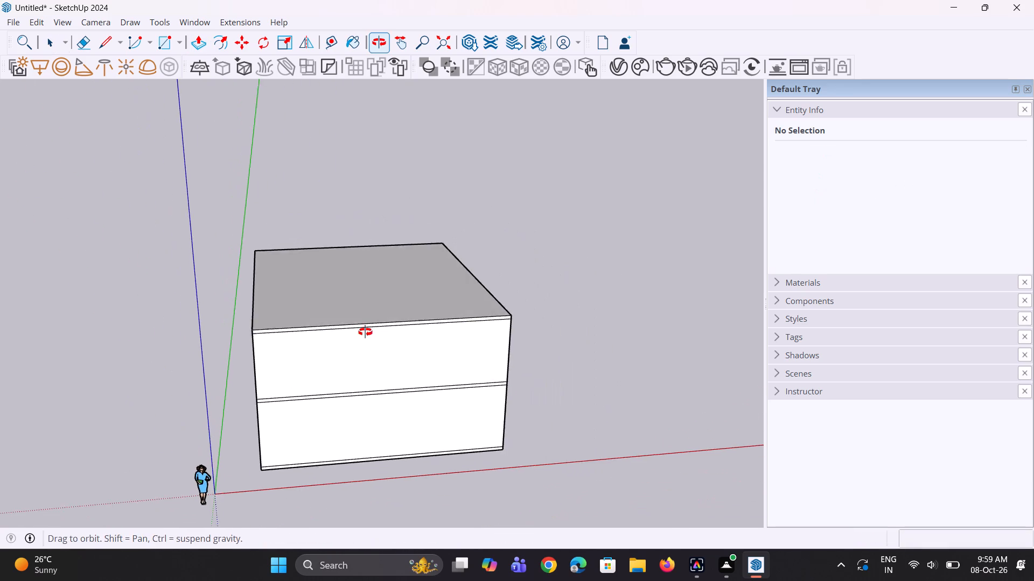
middle_drag(365, 332, 362, 327)
scroll(594, 404, up, 5)
middle_drag(488, 412, 371, 394)
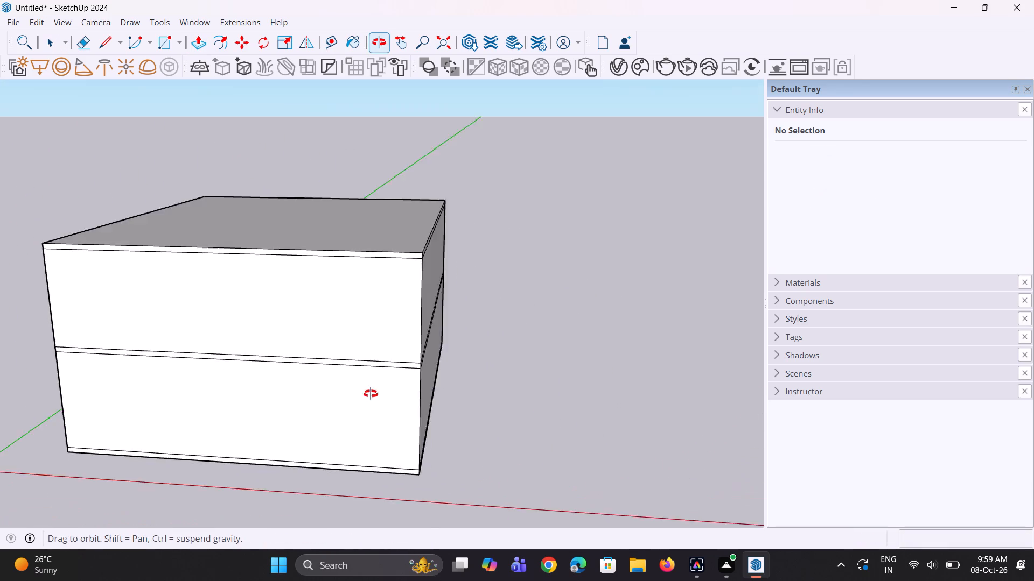
middle_drag(371, 394, 431, 423)
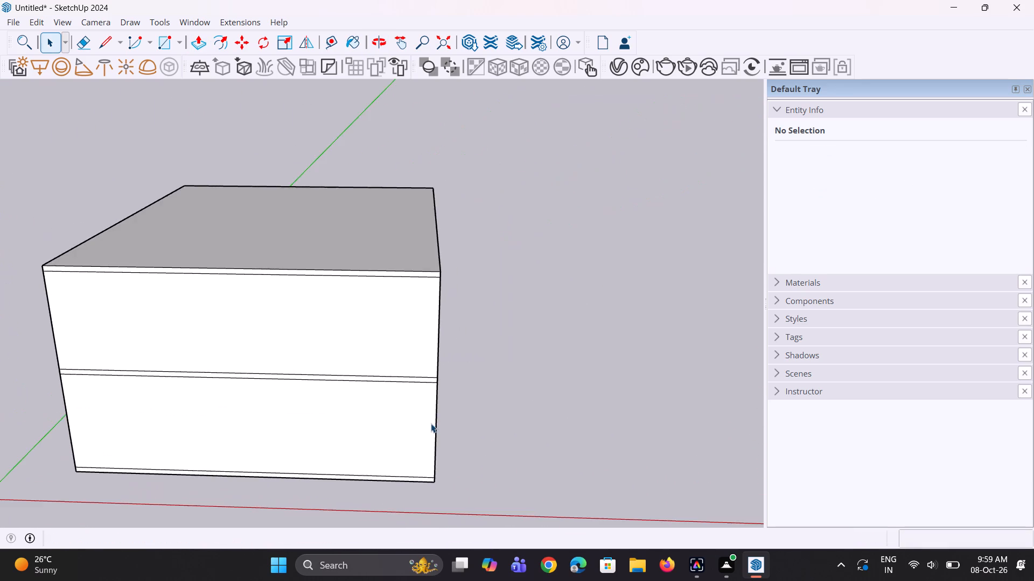
scroll(431, 423, down, 8)
middle_drag(394, 419, 523, 413)
middle_drag(410, 427, 463, 424)
middle_drag(394, 428, 442, 424)
middle_drag(383, 430, 423, 429)
middle_drag(350, 440, 420, 443)
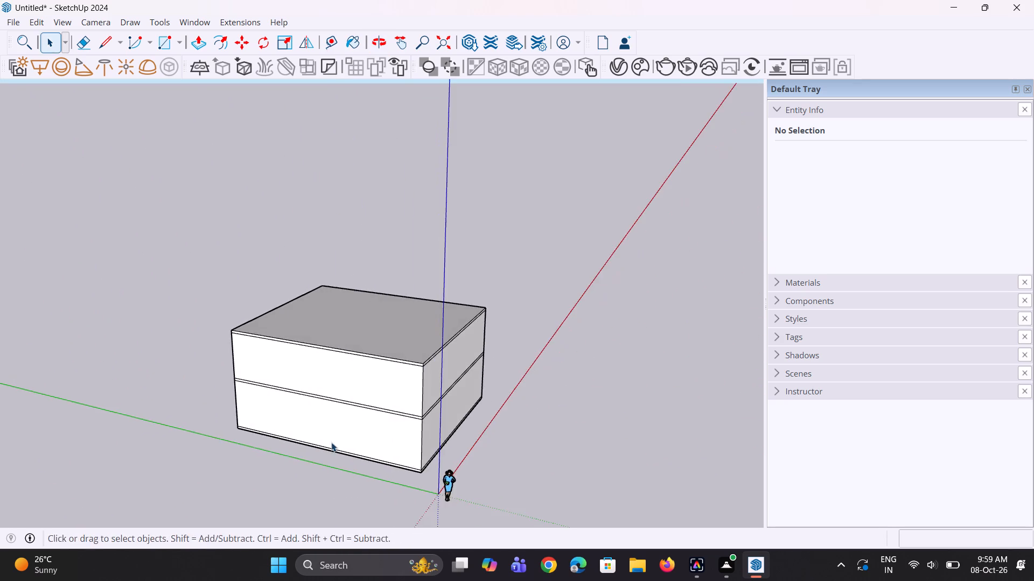
middle_drag(331, 442, 397, 444)
middle_drag(307, 437, 382, 434)
middle_drag(256, 428, 359, 436)
middle_drag(269, 438, 330, 445)
middle_drag(320, 446, 369, 455)
middle_drag(330, 440, 382, 442)
middle_drag(326, 433, 366, 433)
middle_drag(310, 432, 357, 434)
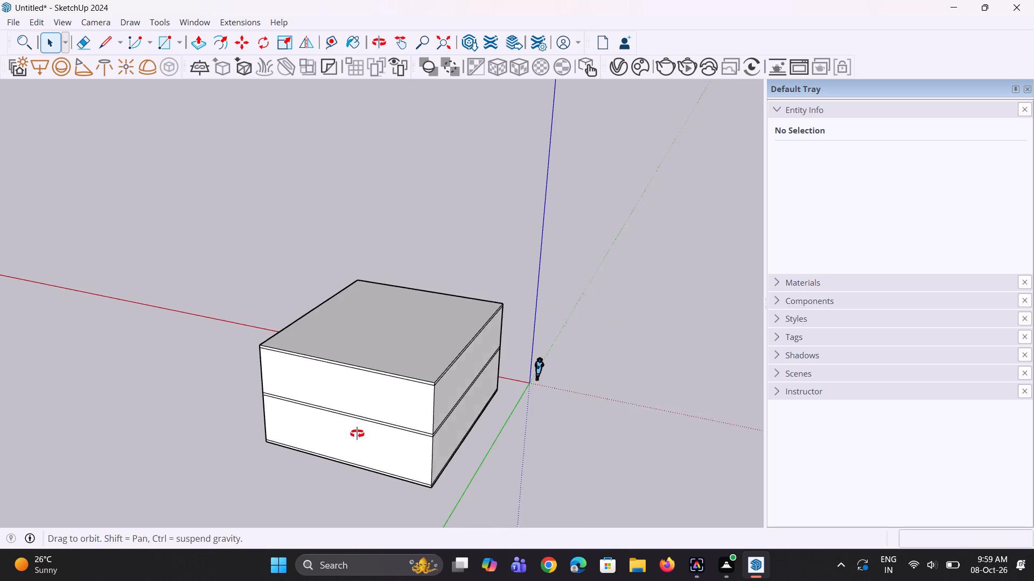
middle_drag(357, 434, 373, 434)
middle_drag(294, 436, 403, 444)
middle_drag(339, 451, 462, 463)
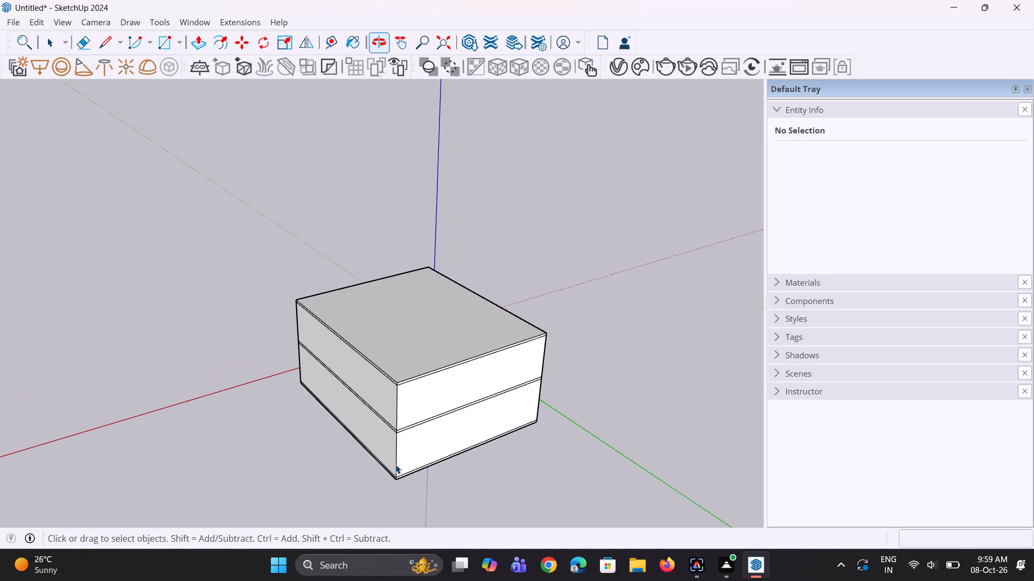
middle_drag(373, 450, 441, 452)
middle_drag(406, 434, 570, 427)
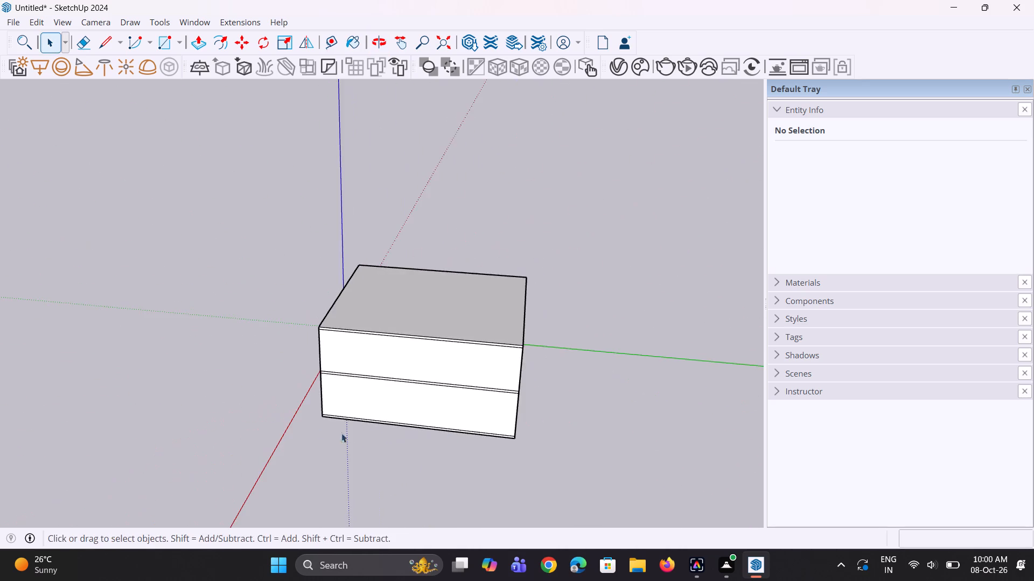
middle_drag(311, 426, 533, 466)
middle_drag(313, 433, 518, 433)
middle_drag(348, 313, 389, 247)
scroll(393, 244, up, 5)
middle_drag(414, 334, 423, 310)
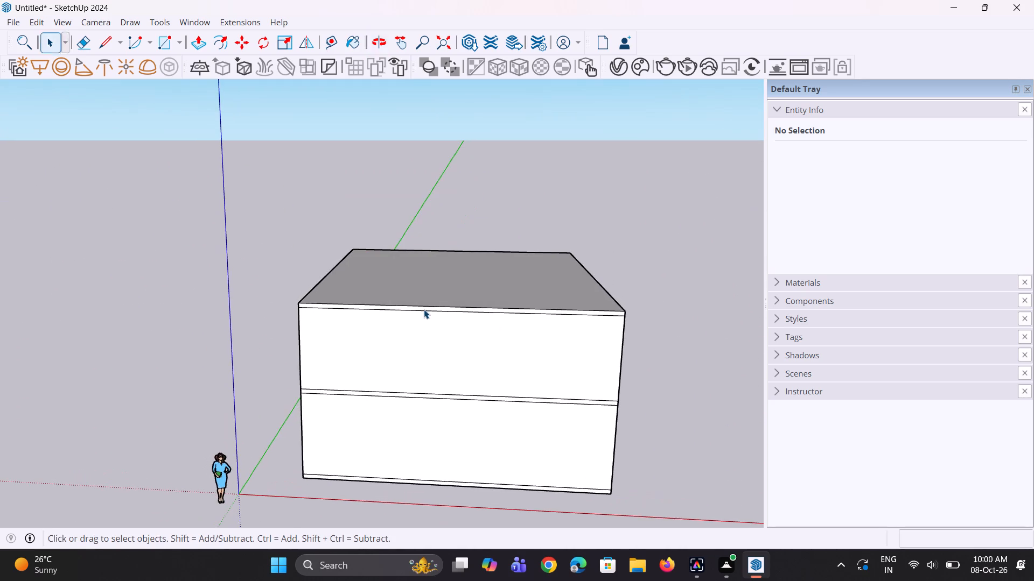
scroll(424, 309, down, 7)
middle_drag(506, 333, 395, 331)
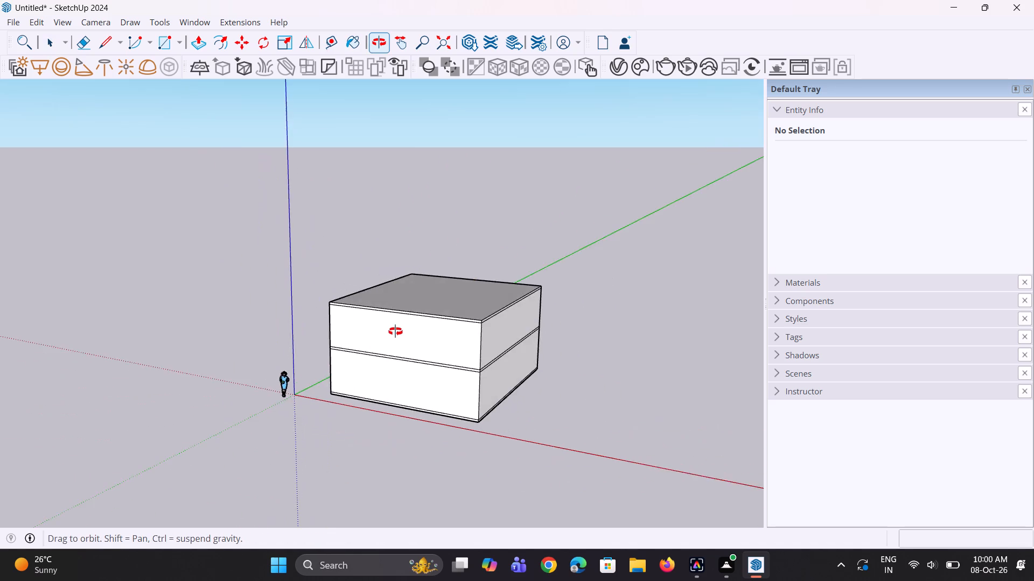
middle_drag(395, 331, 495, 351)
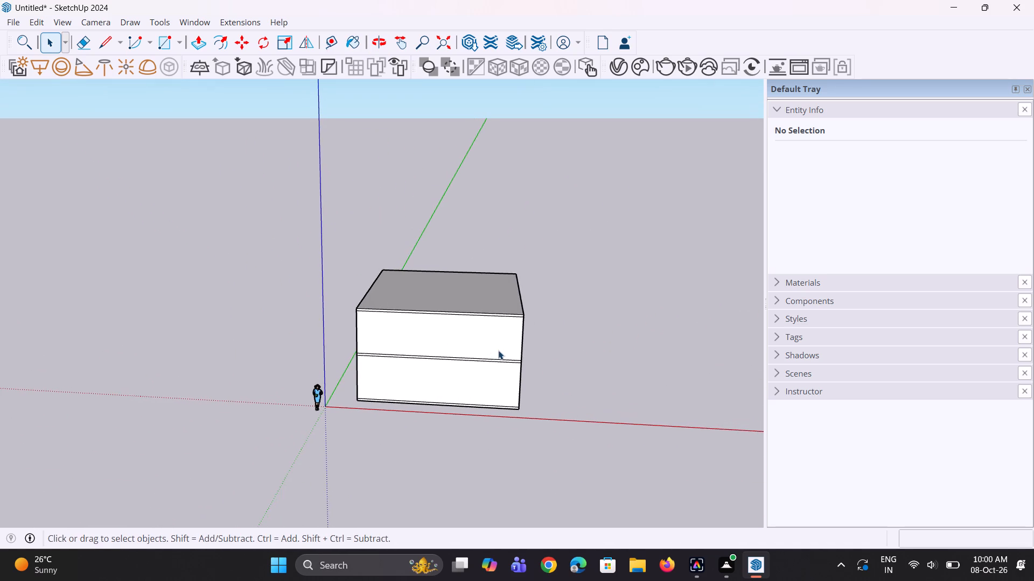
Push/Pull the roof slab's top face up about 1' to thicken the roof band.
scroll(499, 350, up, 2)
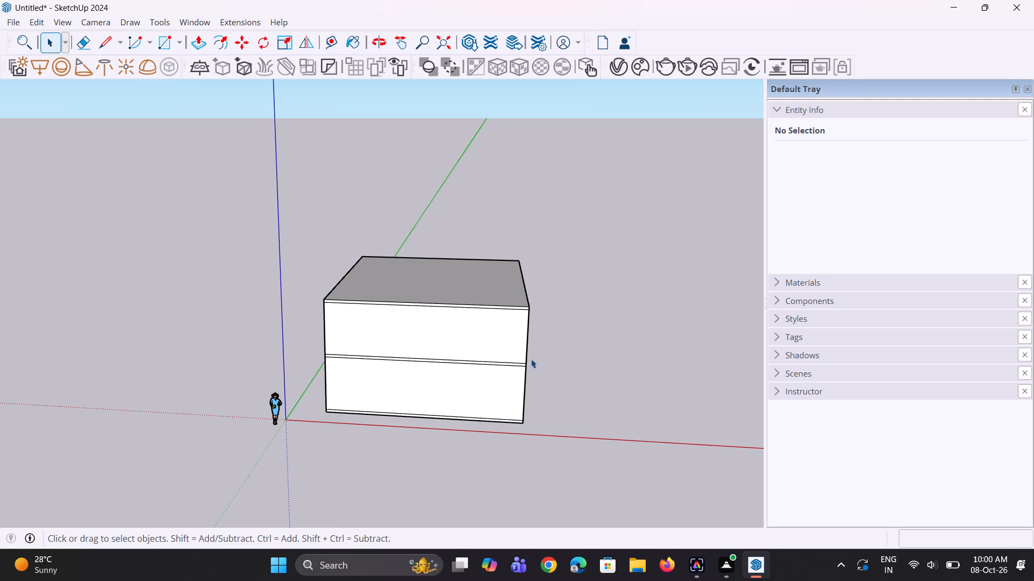
scroll(530, 359, up, 3)
middle_drag(528, 352, 488, 331)
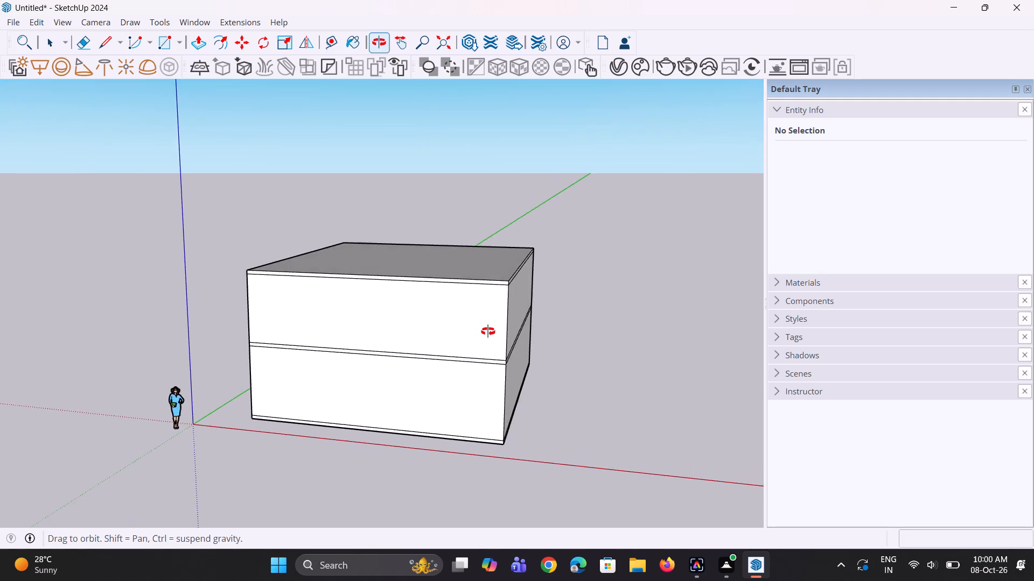
middle_drag(488, 331, 511, 399)
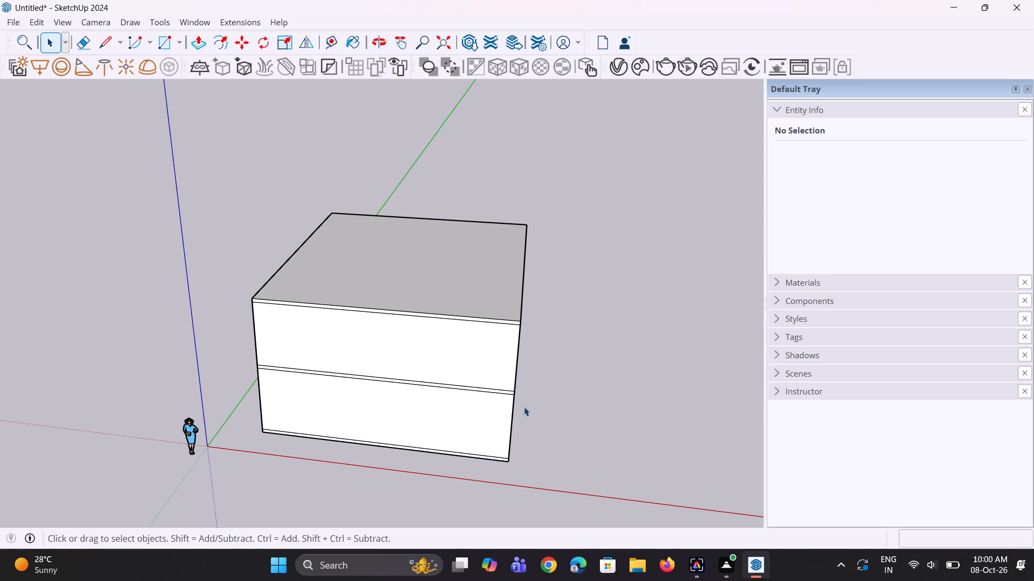
scroll(423, 337, up, 3)
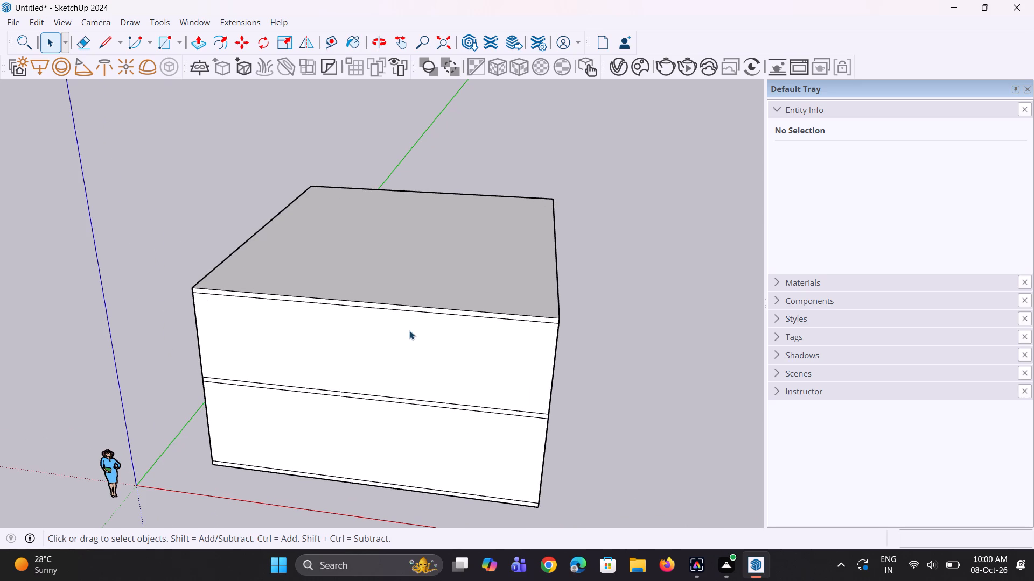
key(p)
click(448, 266)
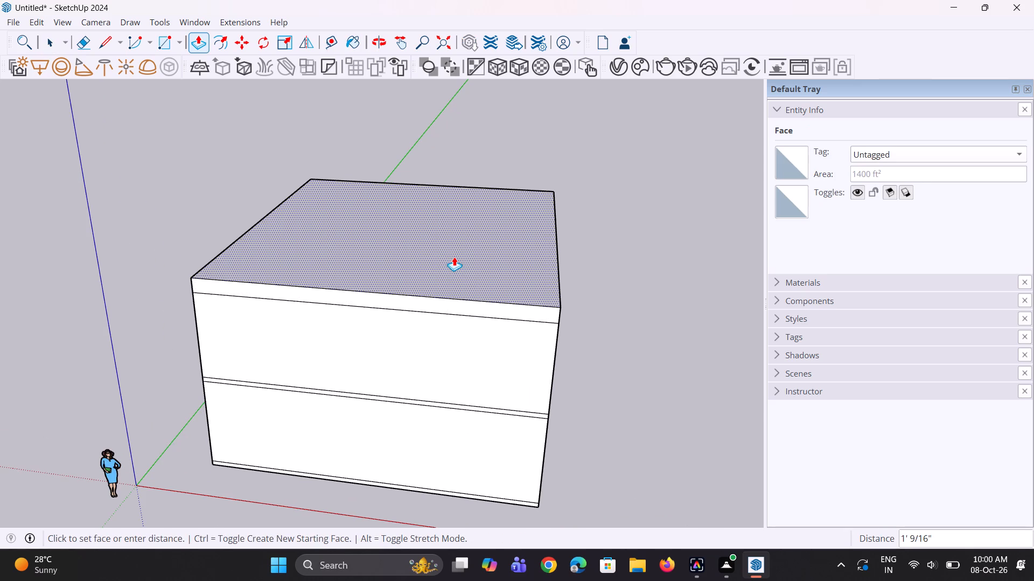
click(456, 259)
middle_drag(388, 329, 480, 248)
scroll(499, 272, up, 3)
key(space)
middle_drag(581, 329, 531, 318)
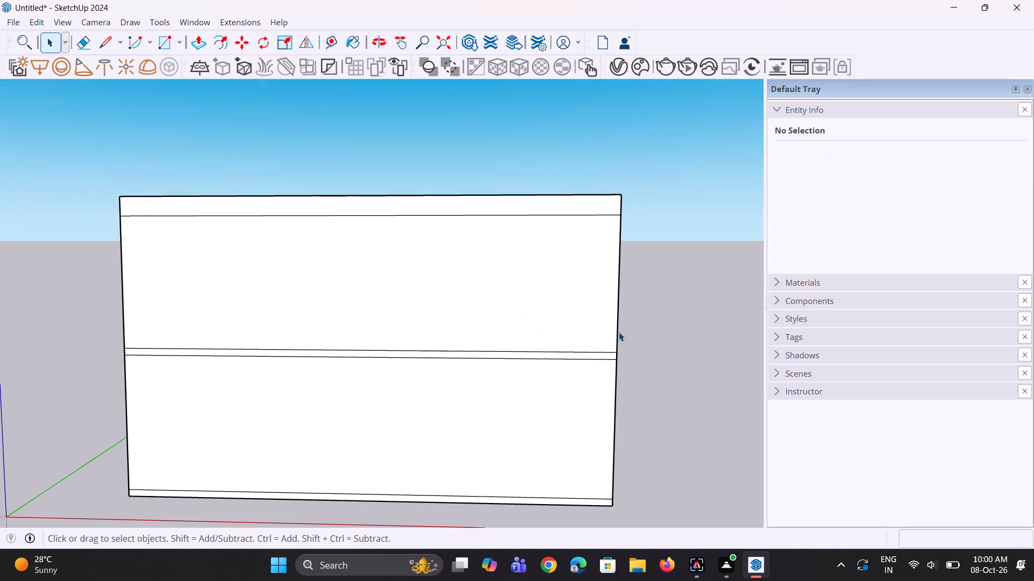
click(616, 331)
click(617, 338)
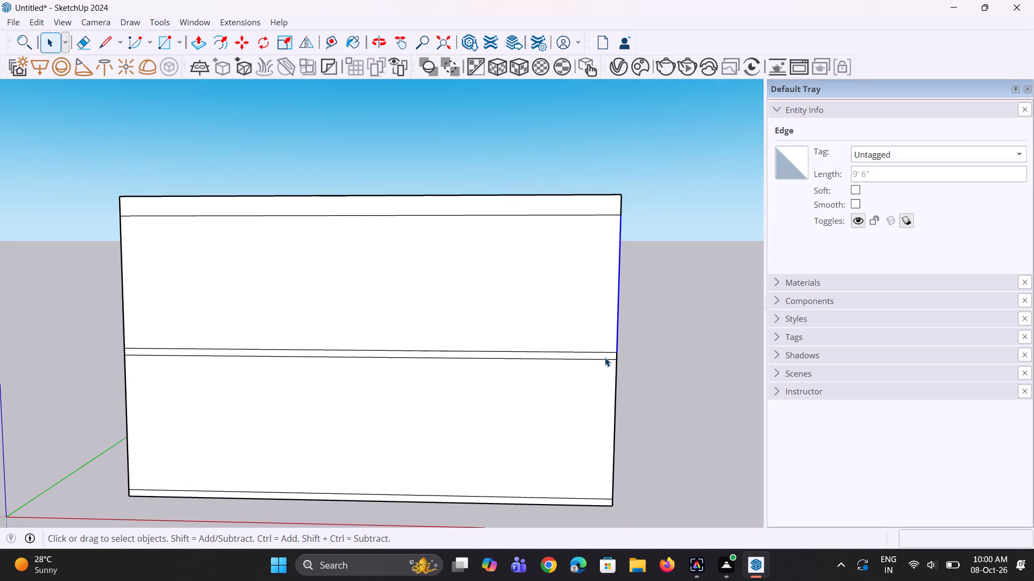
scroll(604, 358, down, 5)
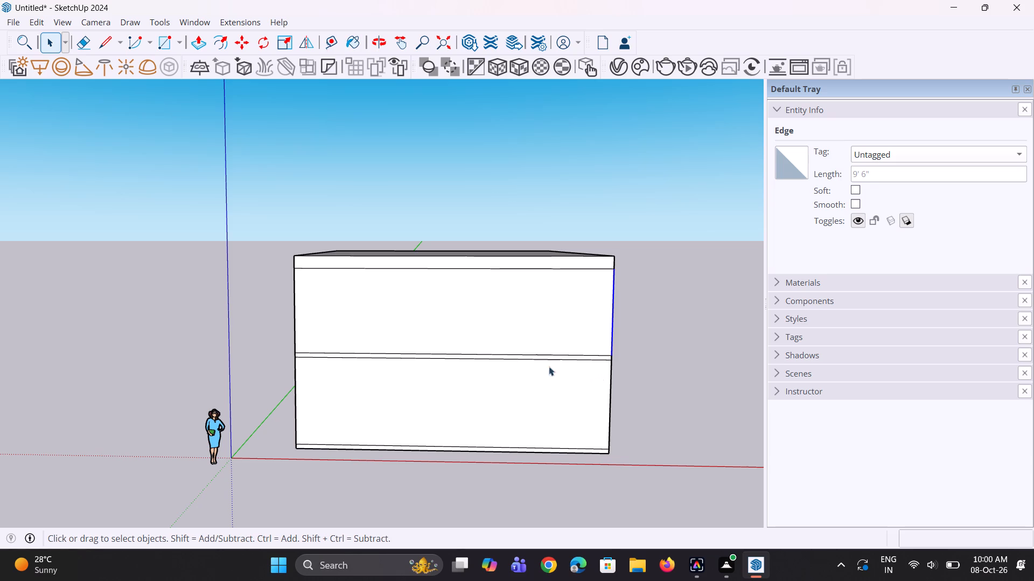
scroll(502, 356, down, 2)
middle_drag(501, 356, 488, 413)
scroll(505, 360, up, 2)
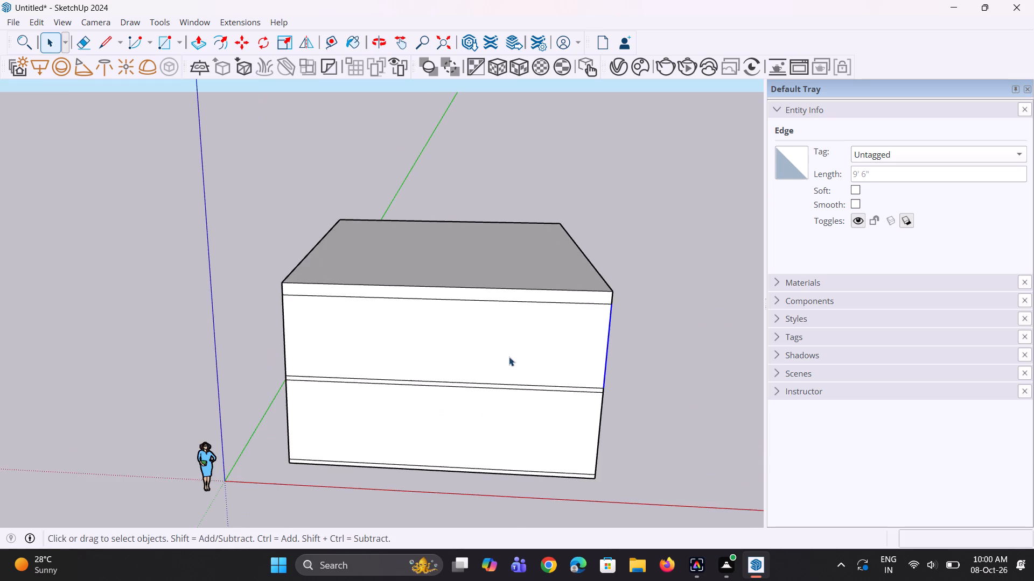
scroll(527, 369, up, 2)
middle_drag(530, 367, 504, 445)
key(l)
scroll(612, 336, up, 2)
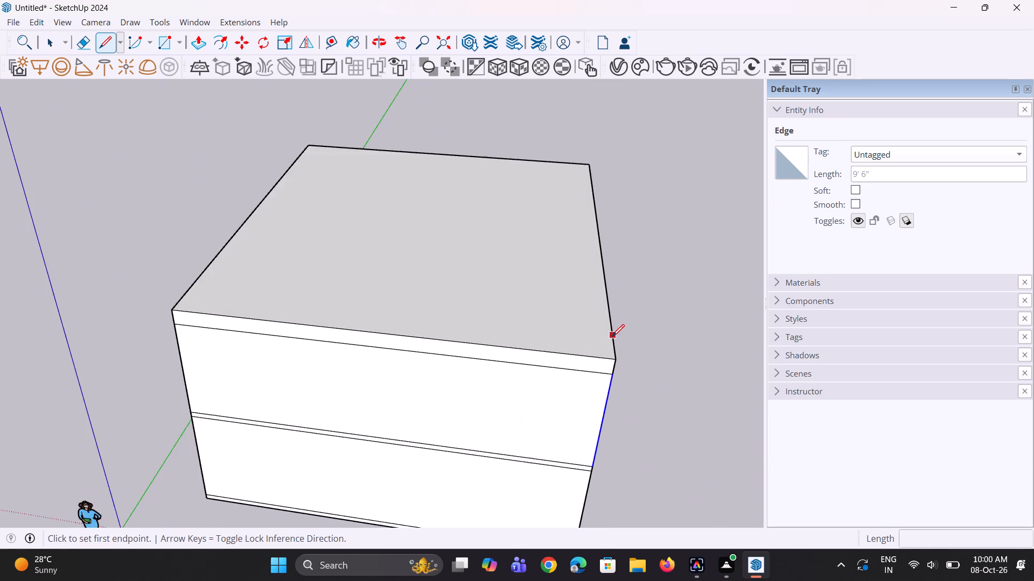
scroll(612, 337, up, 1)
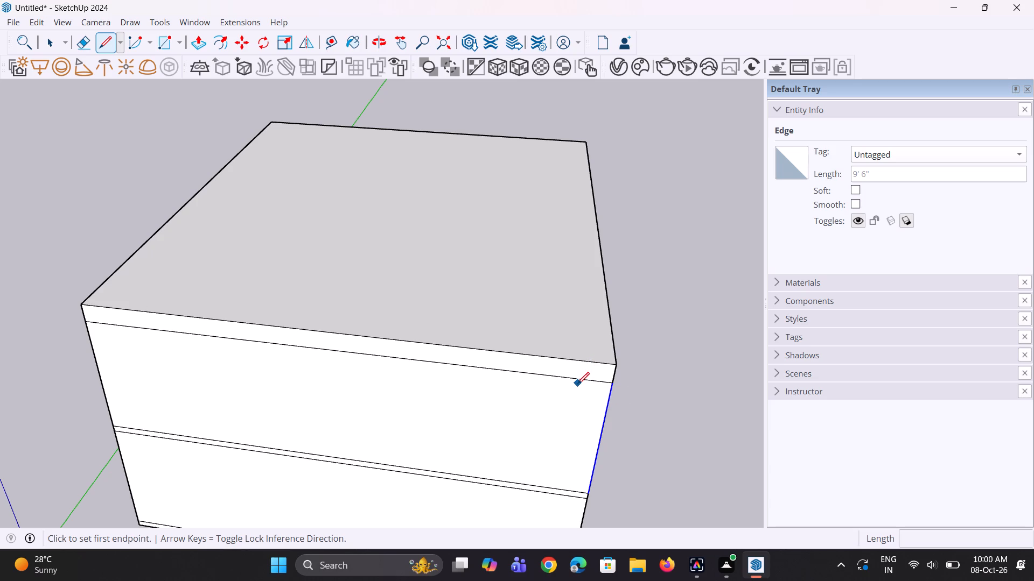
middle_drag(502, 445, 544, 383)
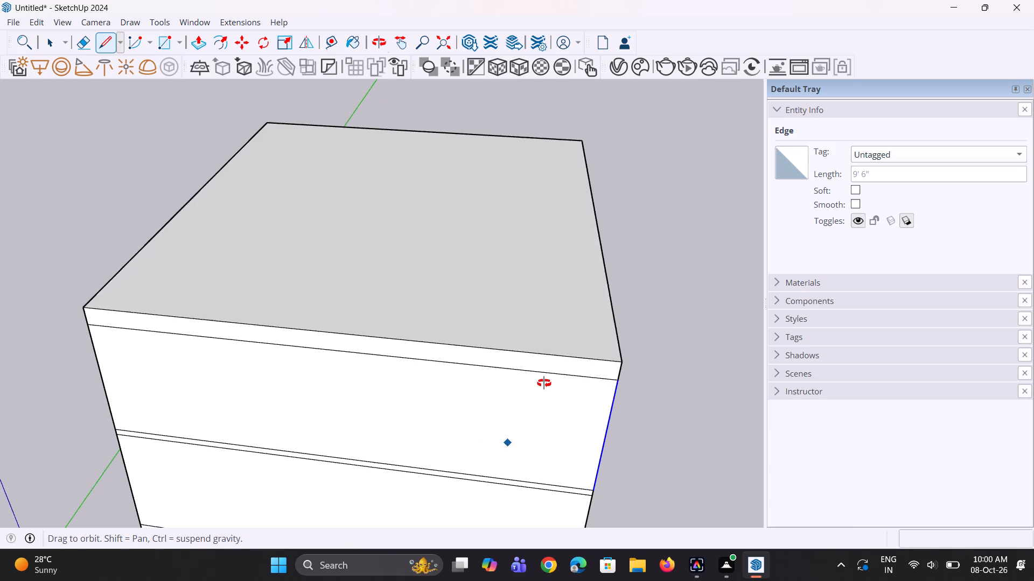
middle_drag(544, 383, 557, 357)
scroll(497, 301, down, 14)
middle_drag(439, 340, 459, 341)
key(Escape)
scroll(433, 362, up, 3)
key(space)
Copy the lower storey's vertical front corner edge near the origin about 14' 11" along the base slab's top edge to divide the front wall.
scroll(406, 367, up, 3)
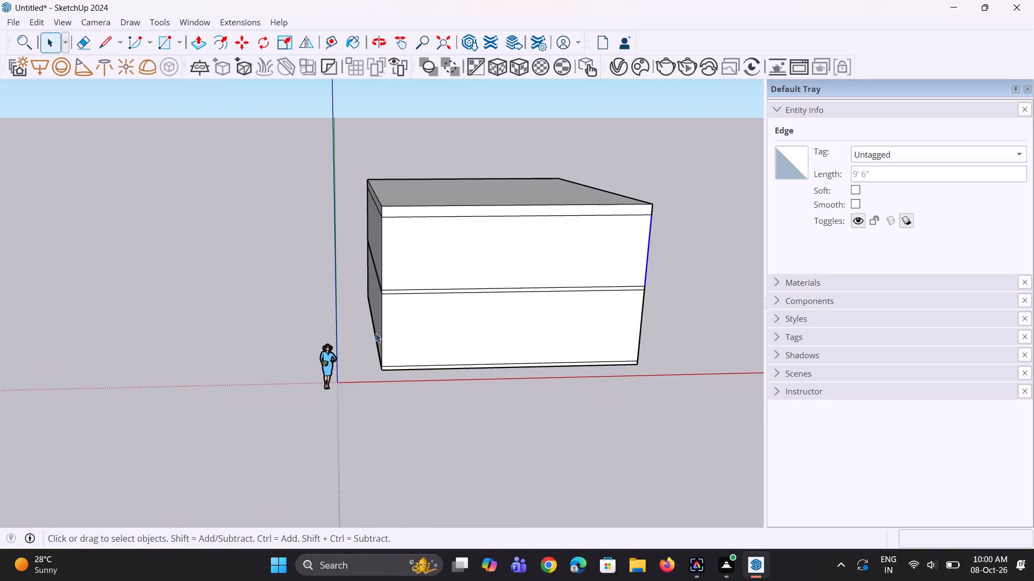
click(382, 339)
scroll(401, 376, up, 4)
key(m)
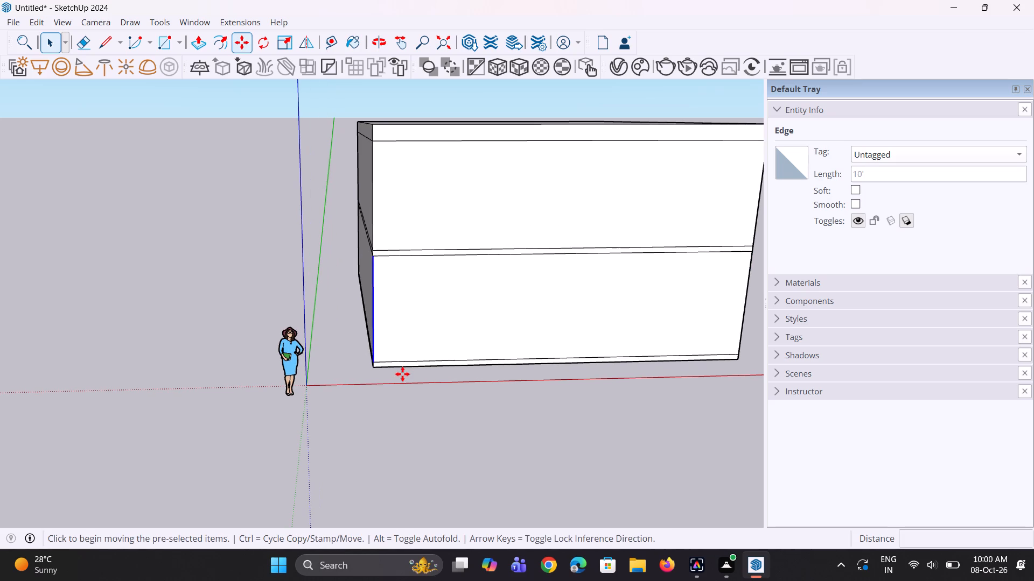
click(375, 364)
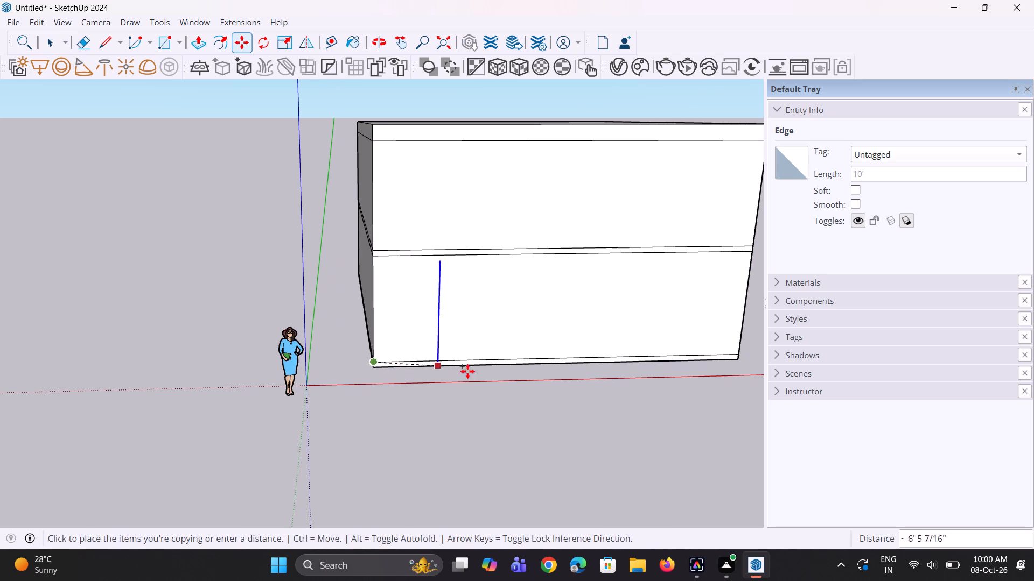
click(532, 358)
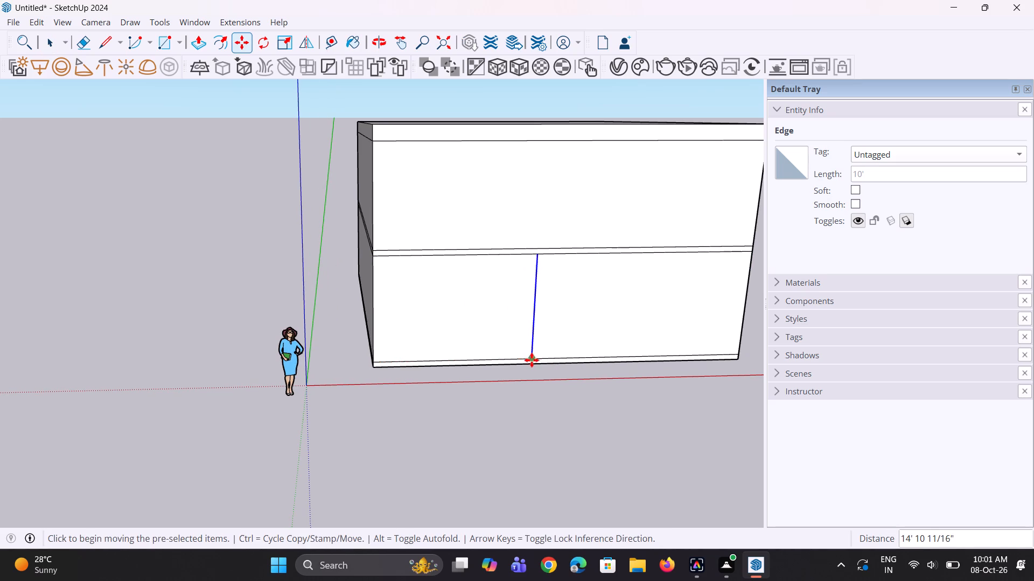
Push/Pull the wider panel of the lower storey's front wall inward to form a recess.
scroll(433, 348, down, 4)
middle_drag(626, 347, 548, 345)
scroll(438, 349, up, 1)
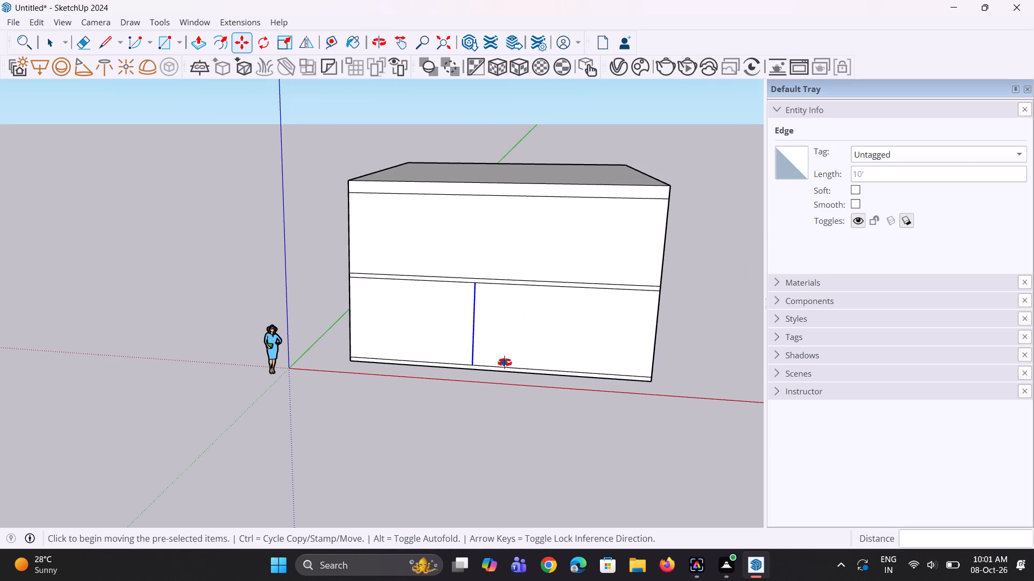
middle_drag(505, 363, 490, 373)
scroll(560, 346, up, 4)
scroll(584, 347, down, 3)
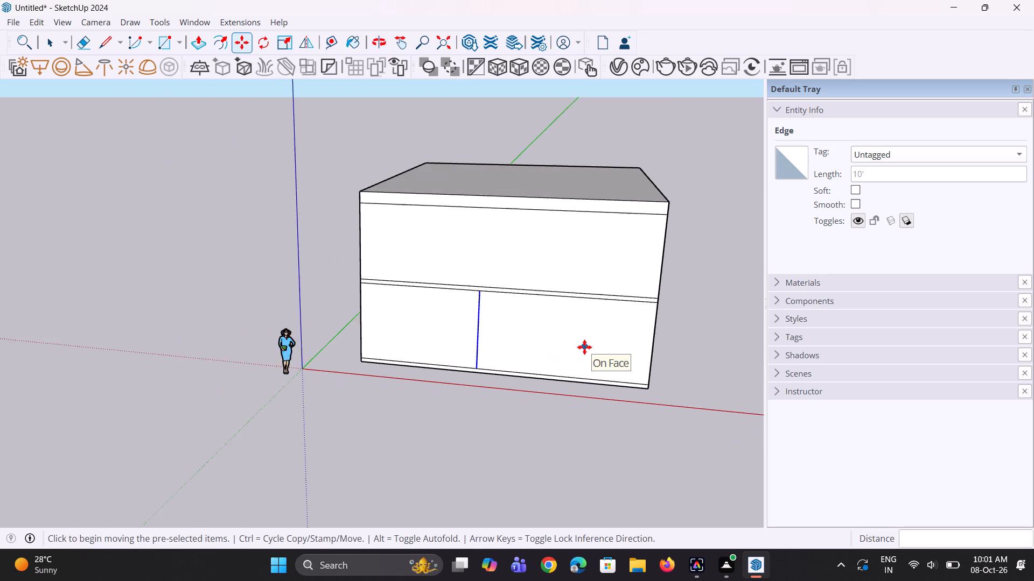
scroll(584, 347, down, 3)
middle_drag(587, 346, 543, 352)
key(p)
click(564, 348)
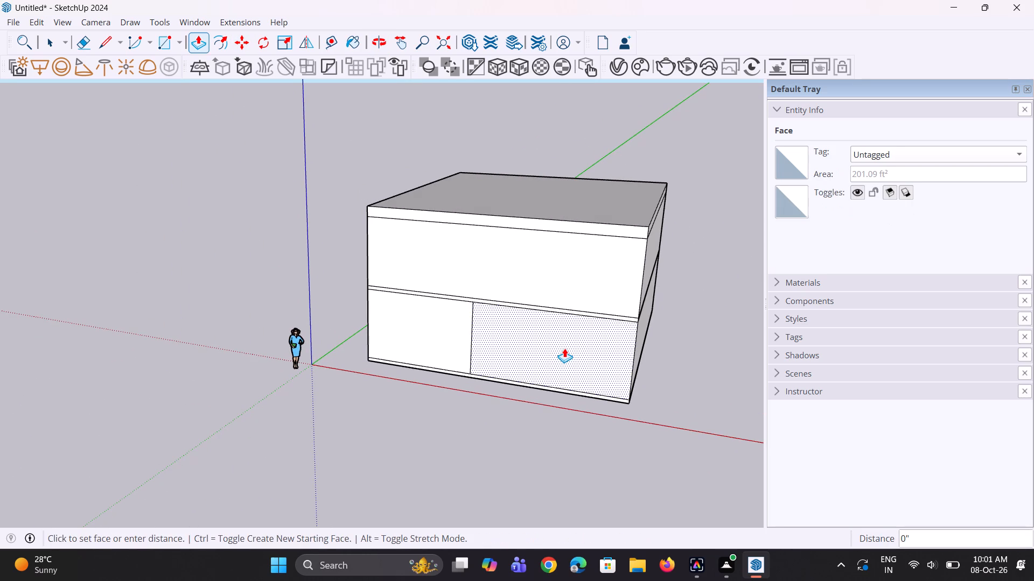
click(574, 341)
Push/Pull the upper storey's full front wall face inward, behind the slab and roof edges.
drag(602, 295, 603, 295)
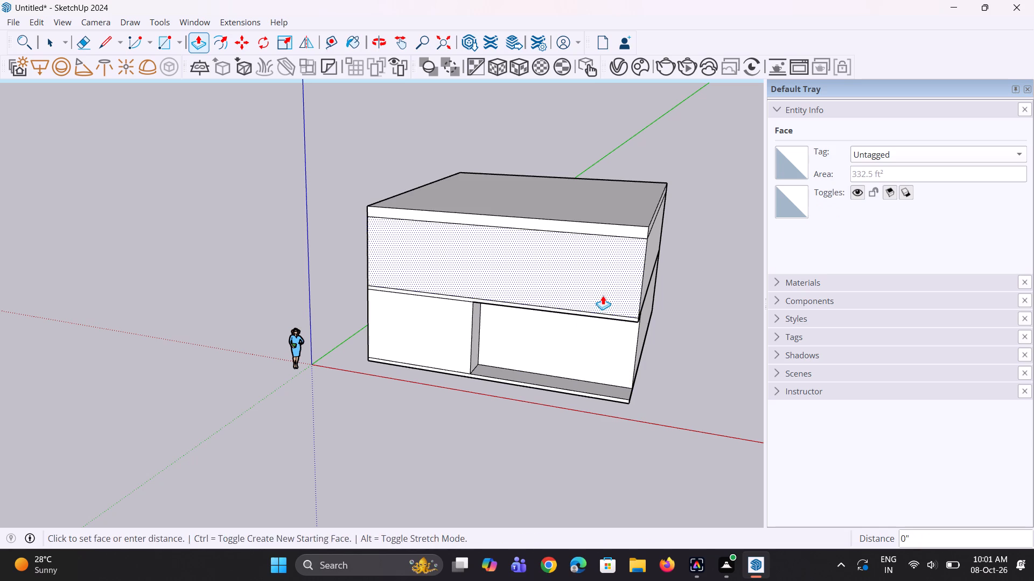
drag(603, 295, 608, 289)
middle_drag(628, 343, 628, 342)
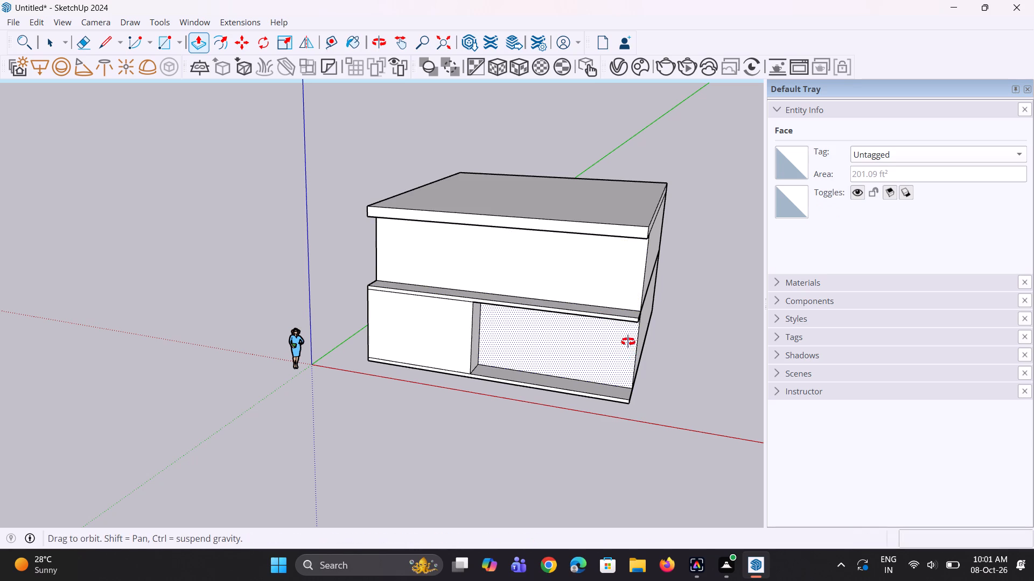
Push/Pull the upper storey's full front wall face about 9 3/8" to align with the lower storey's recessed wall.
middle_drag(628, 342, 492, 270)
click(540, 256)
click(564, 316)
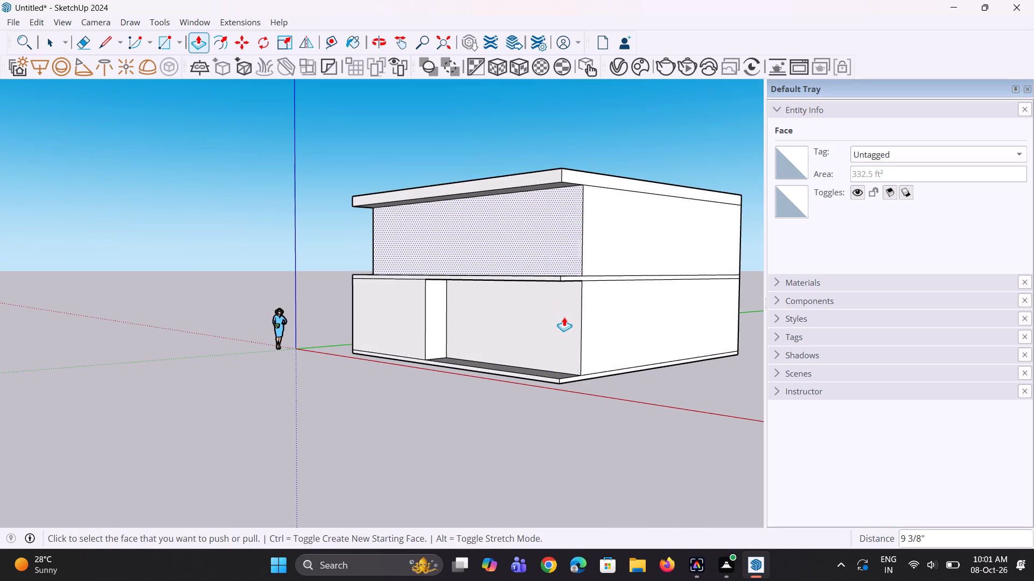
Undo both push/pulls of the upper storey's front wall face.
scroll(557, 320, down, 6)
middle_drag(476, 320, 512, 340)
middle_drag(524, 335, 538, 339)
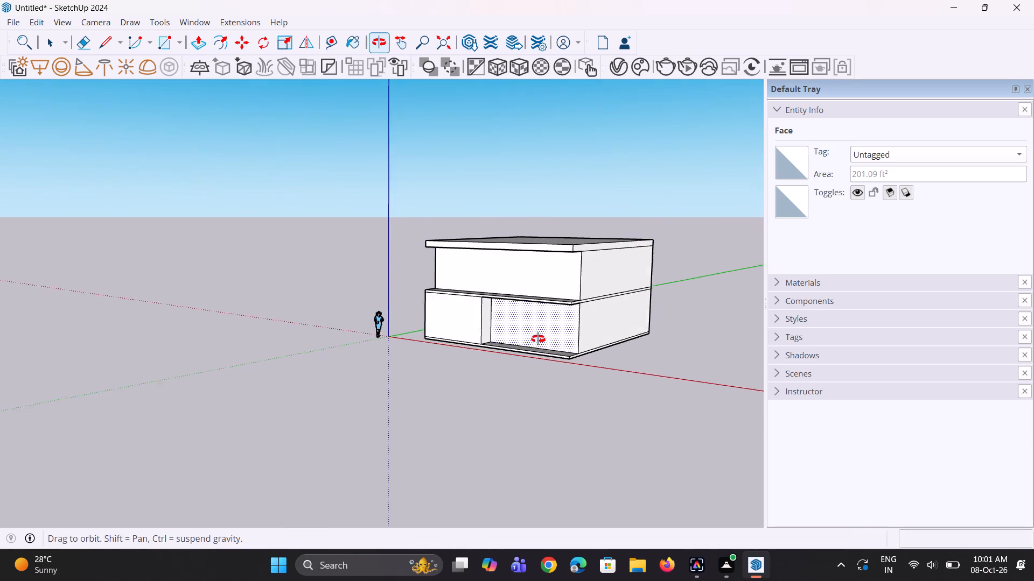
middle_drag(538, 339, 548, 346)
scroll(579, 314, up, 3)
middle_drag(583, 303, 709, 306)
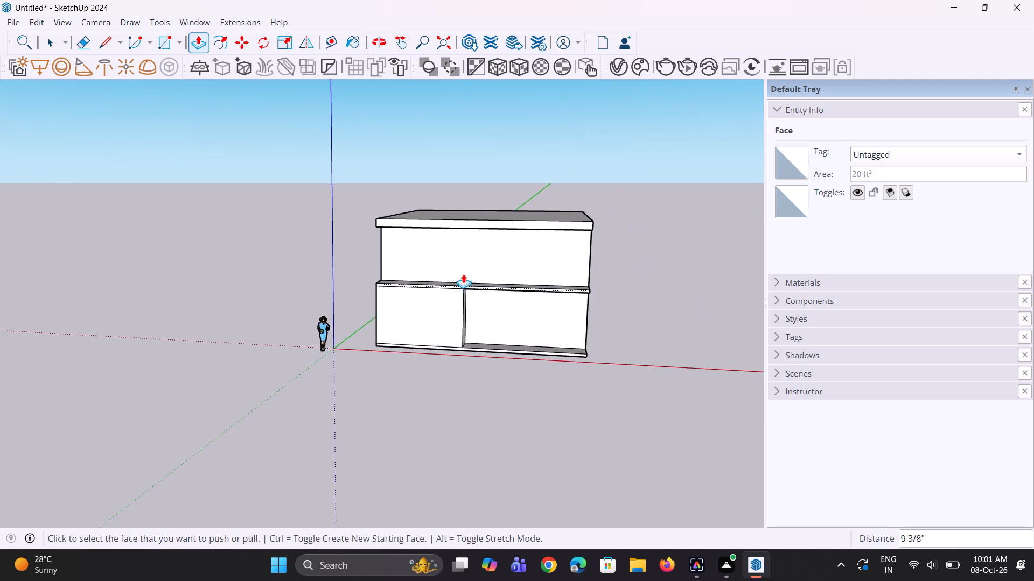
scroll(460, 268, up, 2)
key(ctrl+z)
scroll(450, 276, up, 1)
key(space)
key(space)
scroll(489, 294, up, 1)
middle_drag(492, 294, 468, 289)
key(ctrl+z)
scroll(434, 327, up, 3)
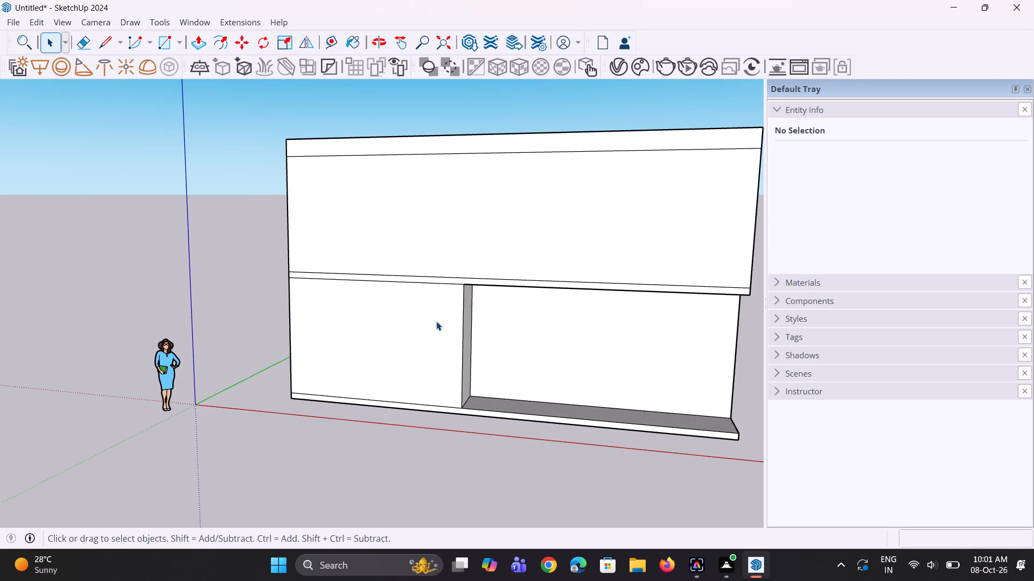
Draw a vertical line on the upper storey's front wall, from the slab band above the recess corner to the roof band's lower edge.
key(l)
scroll(460, 300, up, 5)
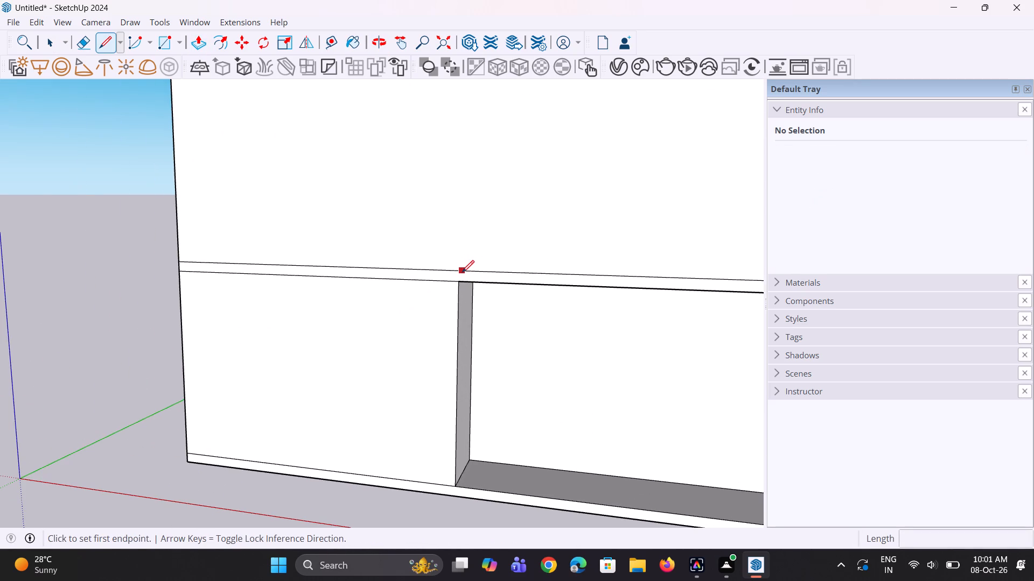
click(462, 272)
scroll(463, 249, down, 7)
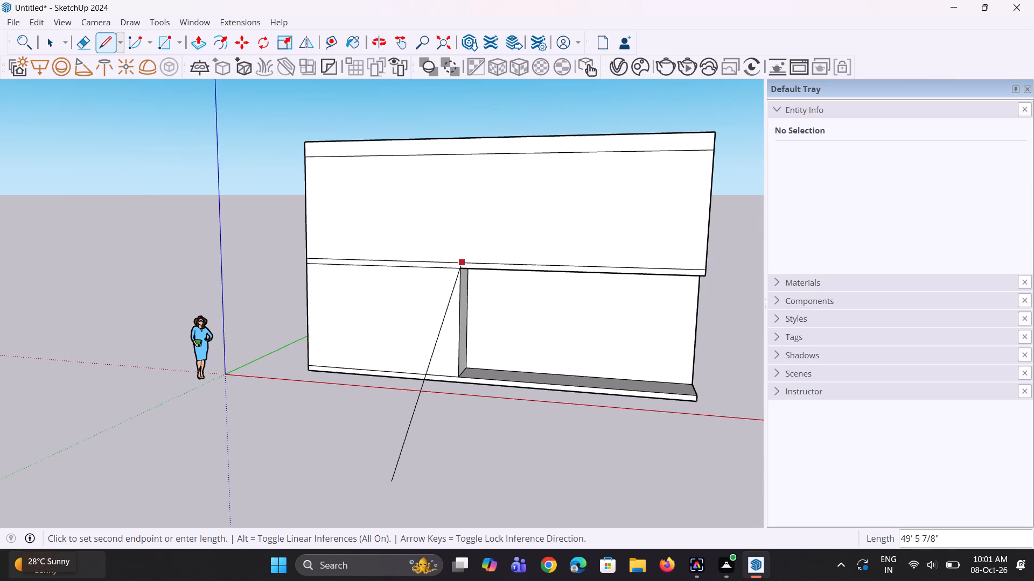
click(464, 152)
scroll(401, 299, down, 3)
key(space)
Push/Pull the upper storey's wider front panel inward to align with the lower storey's recessed wall.
middle_drag(640, 286, 603, 292)
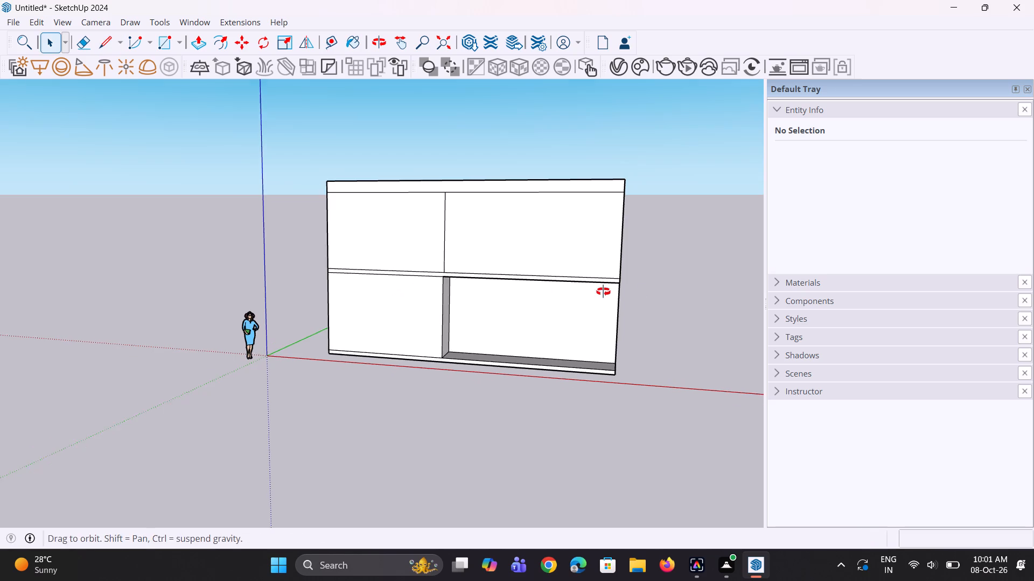
middle_drag(603, 292, 591, 296)
key(p)
drag(563, 265, 571, 261)
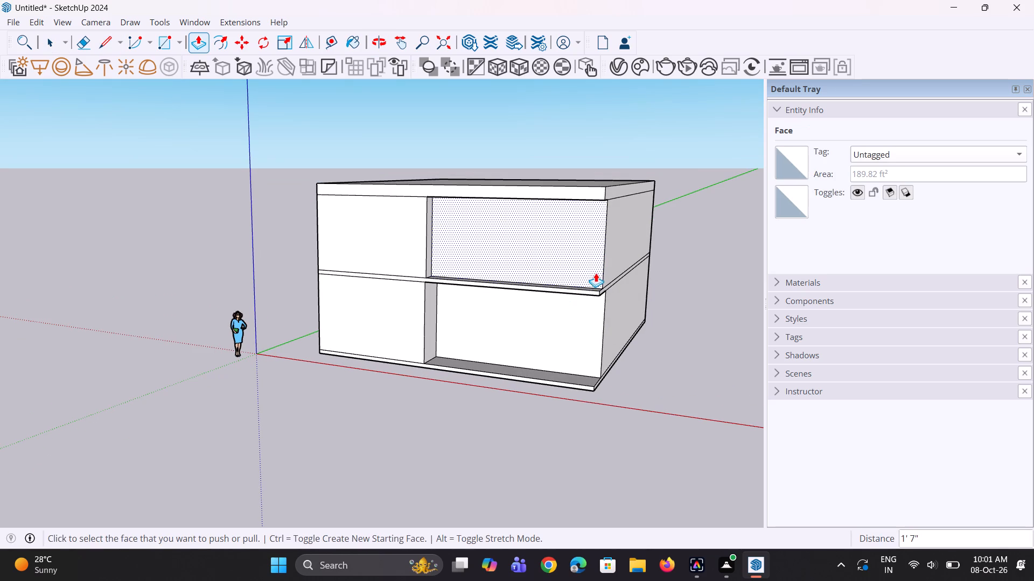
drag(584, 262, 609, 249)
click(597, 242)
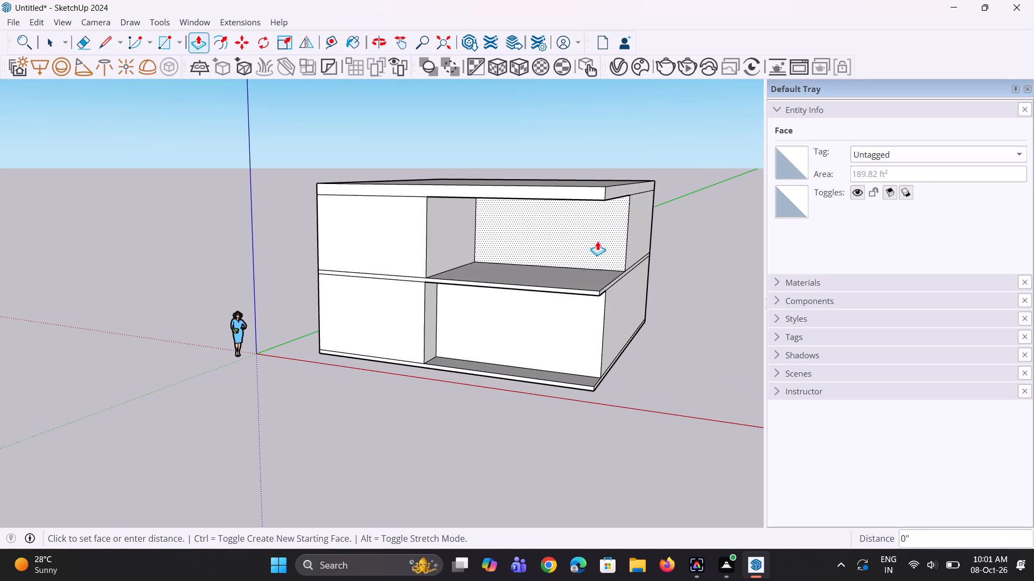
click(599, 322)
Examine the front facade from several angles, comparing the upper and lower recesses.
middle_drag(483, 340, 561, 350)
scroll(582, 222, up, 2)
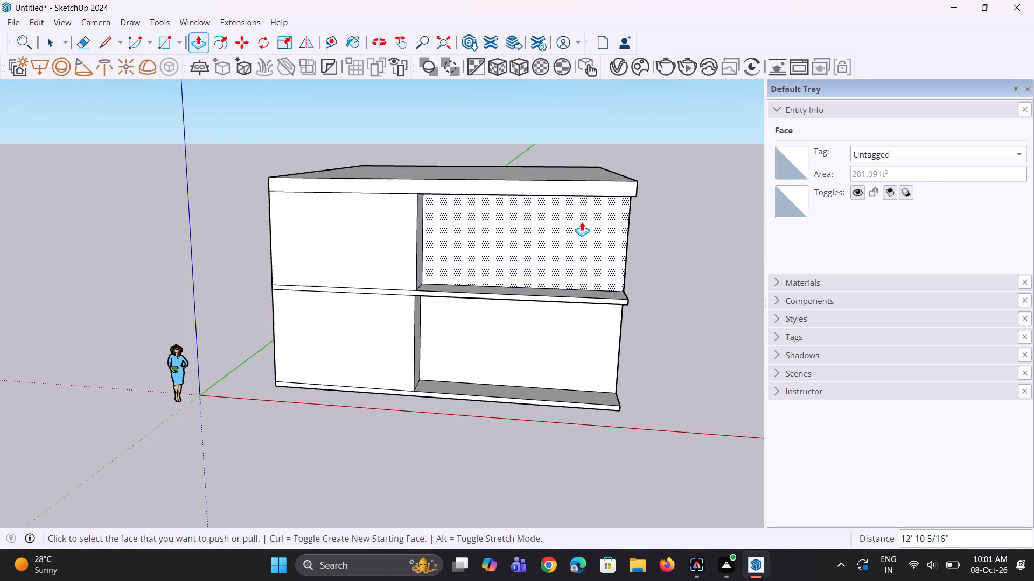
scroll(581, 225, up, 2)
scroll(539, 276, down, 6)
middle_drag(533, 281, 532, 278)
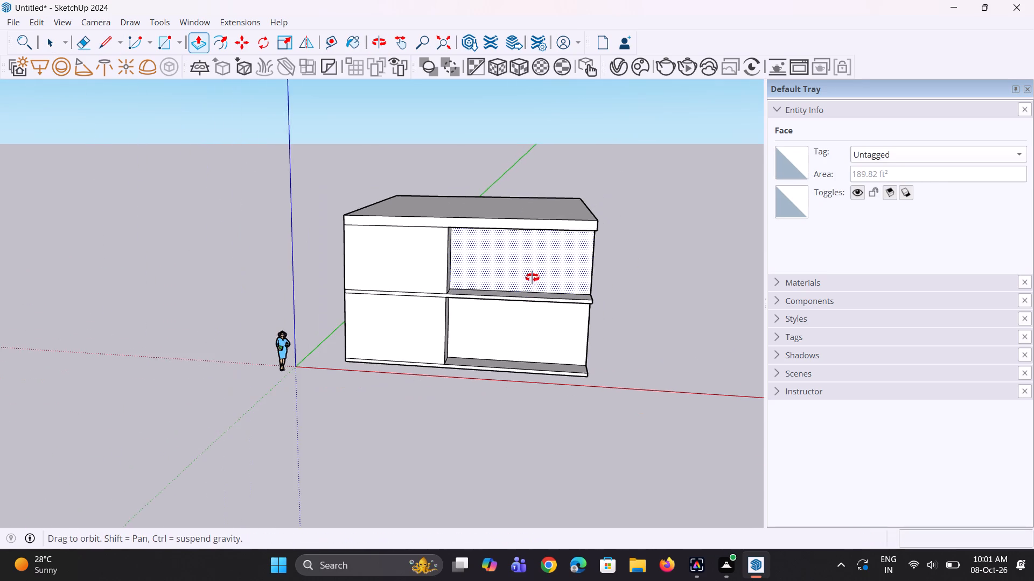
middle_drag(532, 278, 529, 265)
scroll(548, 235, up, 3)
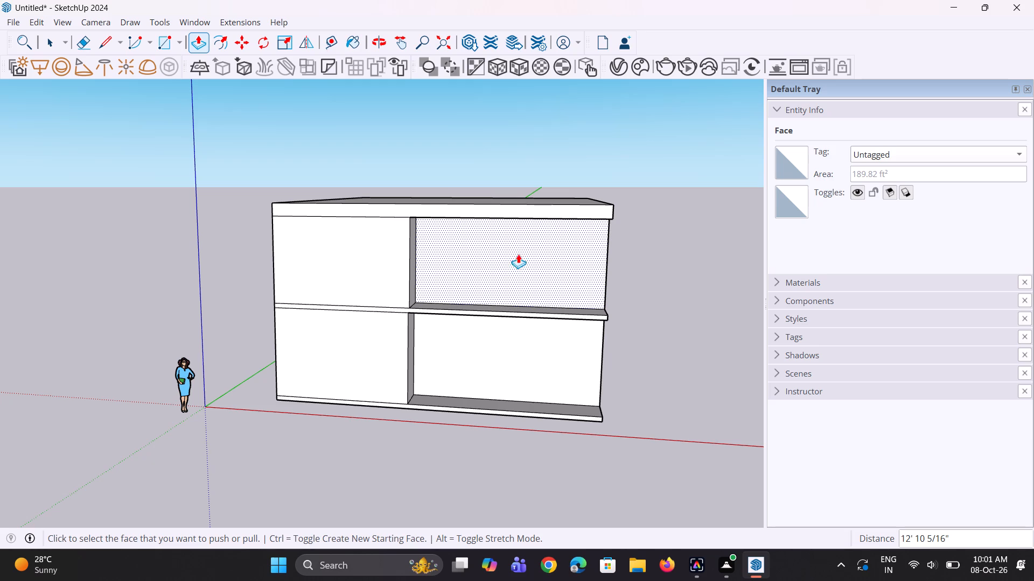
scroll(269, 356, down, 3)
middle_drag(407, 346, 331, 341)
scroll(431, 299, up, 3)
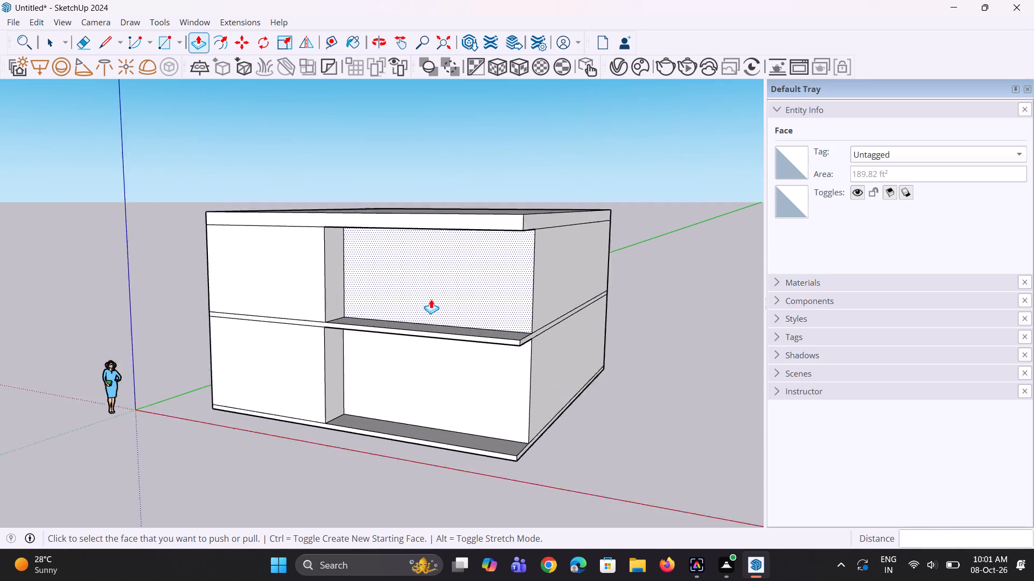
scroll(431, 299, up, 3)
middle_drag(420, 348, 472, 336)
scroll(357, 328, up, 2)
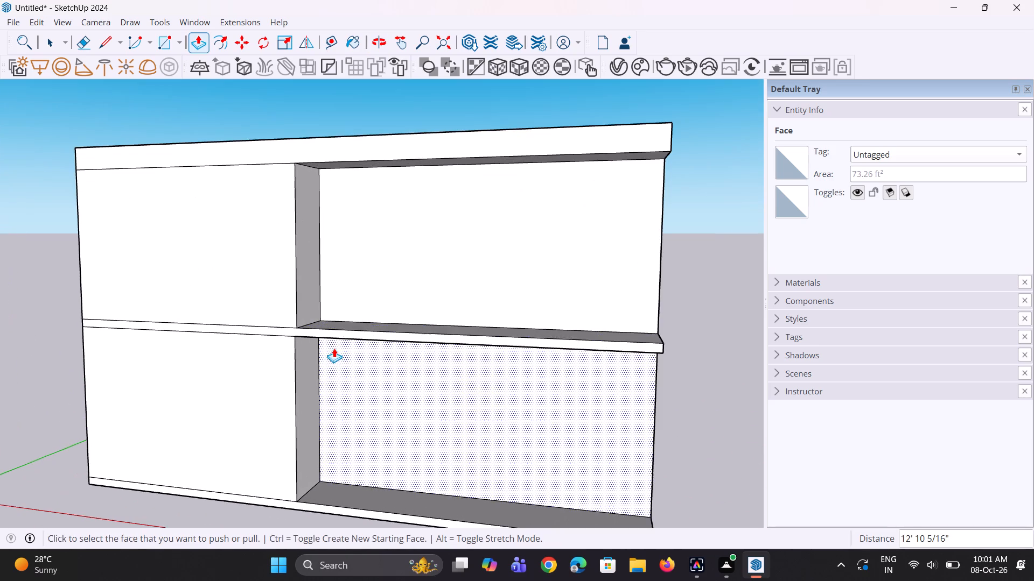
middle_drag(352, 360, 408, 358)
scroll(429, 344, down, 4)
middle_drag(316, 367, 333, 368)
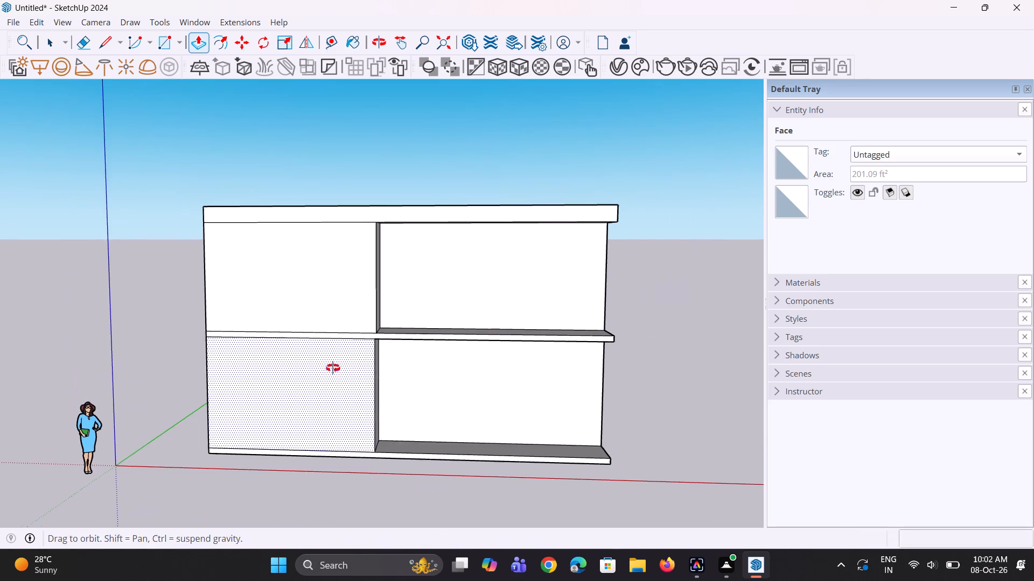
middle_drag(333, 368, 343, 364)
Push/Pull the upper recess's side face 1' 11" toward the narrower front panel to widen the recess.
scroll(406, 326, up, 2)
middle_drag(406, 325, 406, 336)
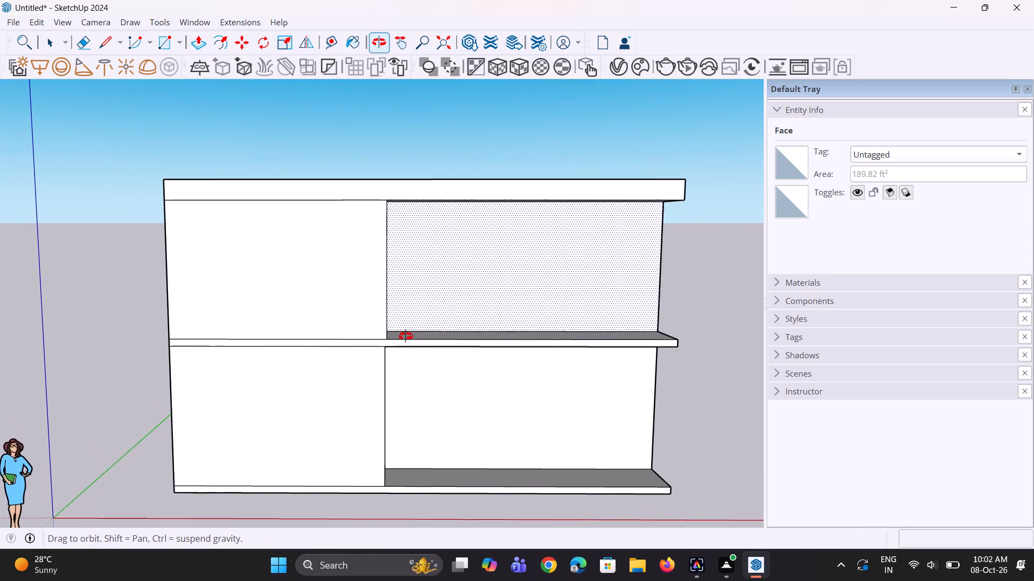
middle_drag(406, 336, 398, 337)
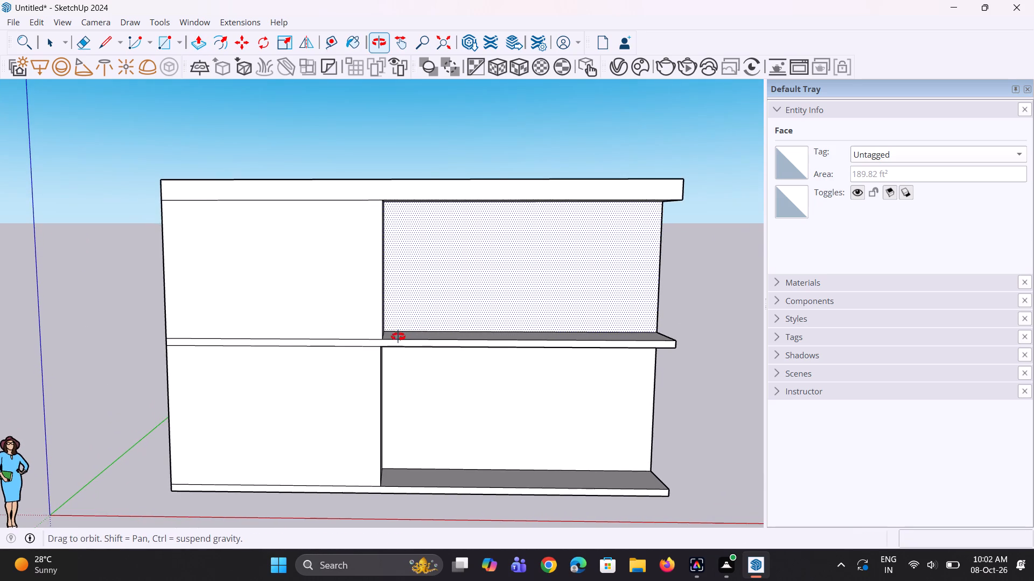
middle_drag(398, 337, 350, 346)
scroll(365, 323, up, 5)
click(351, 308)
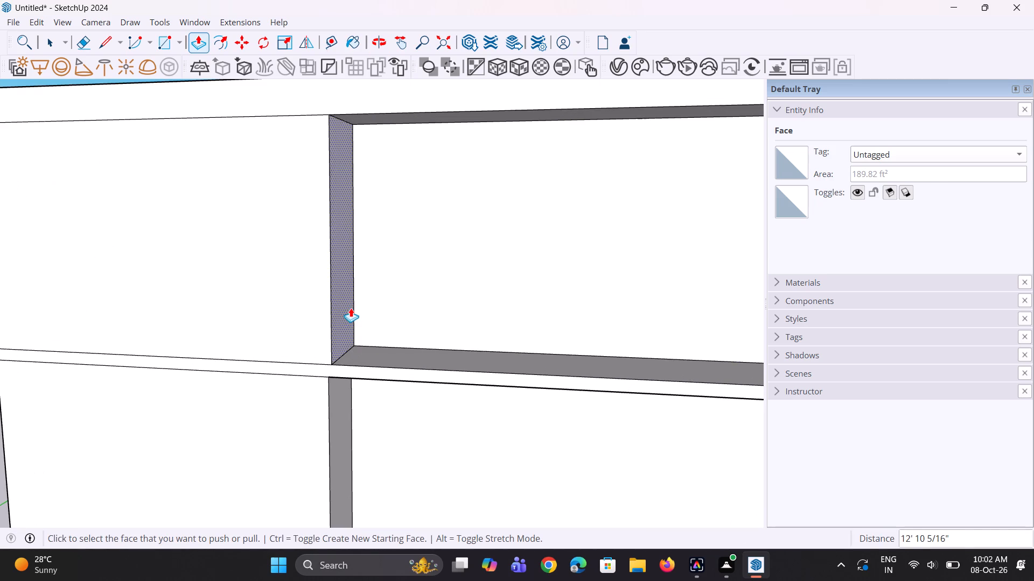
click(307, 325)
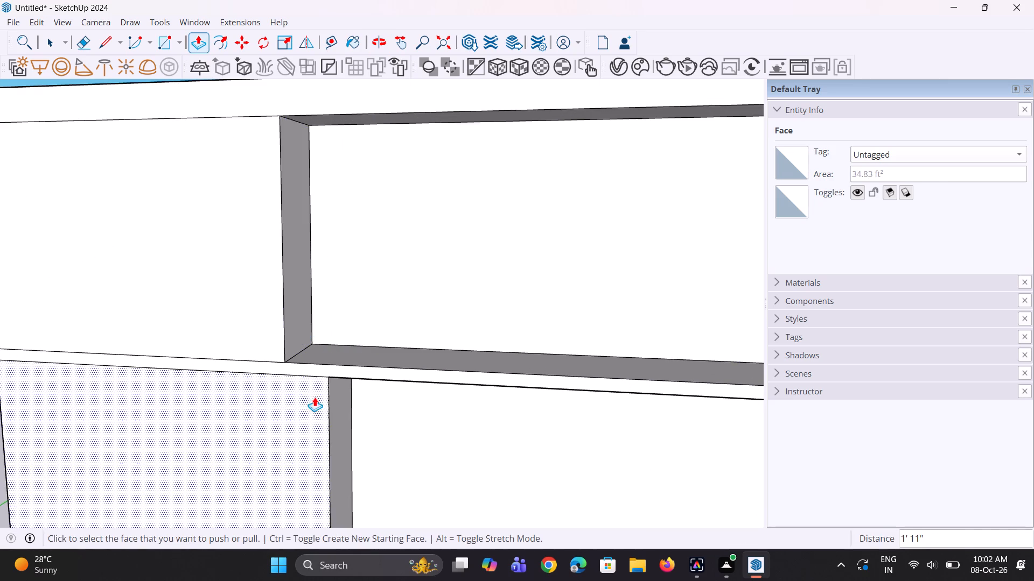
Push/Pull the lower recess's side face toward the narrower front panel to widen the lower recess.
click(340, 416)
drag(339, 425, 331, 412)
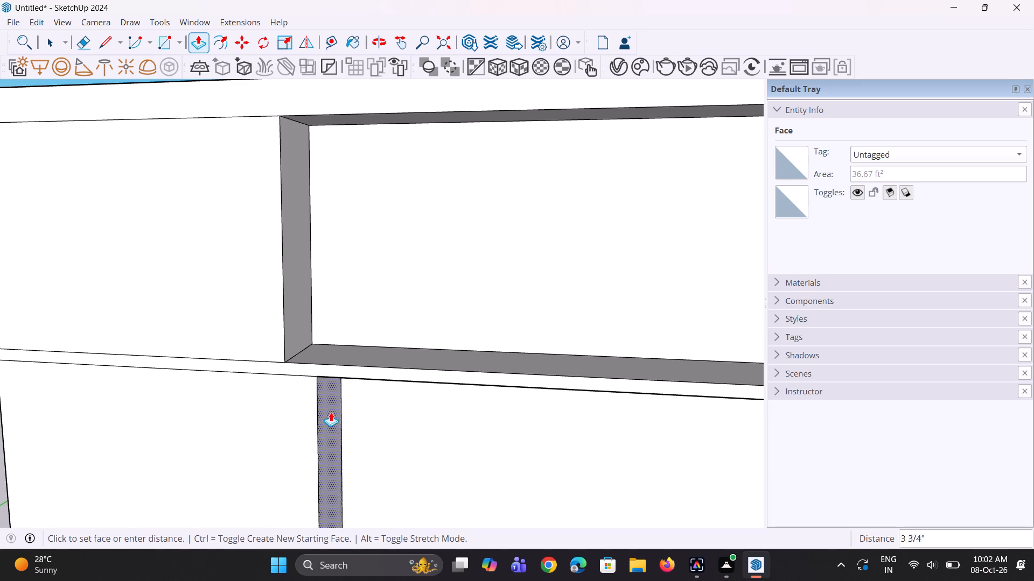
drag(331, 412, 326, 407)
Push/Pull the lower recess's back wall about 1' 11 3/8" inward to deepen it.
drag(342, 445, 315, 390)
Push/Pull the lower recess's side face about 11 3/4" further toward the narrower panel, matching the upper recess's side.
scroll(366, 374, down, 4)
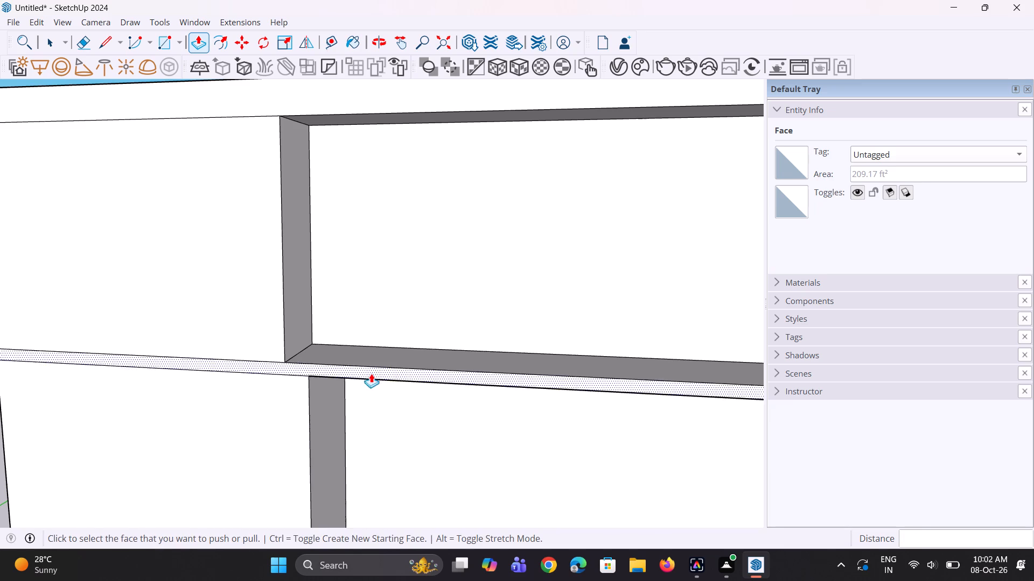
scroll(371, 373, down, 2)
middle_drag(345, 432, 441, 437)
middle_drag(409, 439, 319, 442)
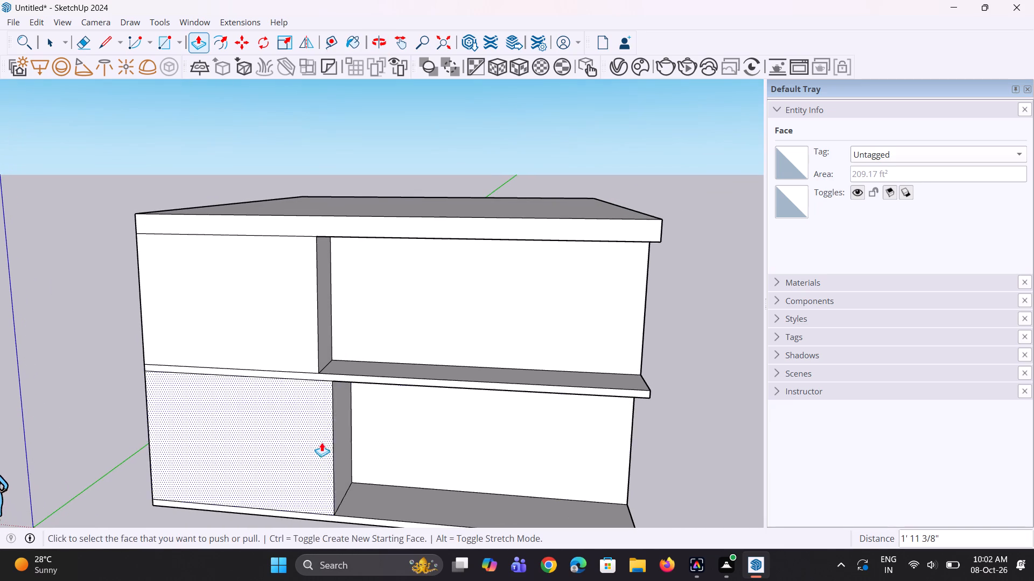
click(345, 444)
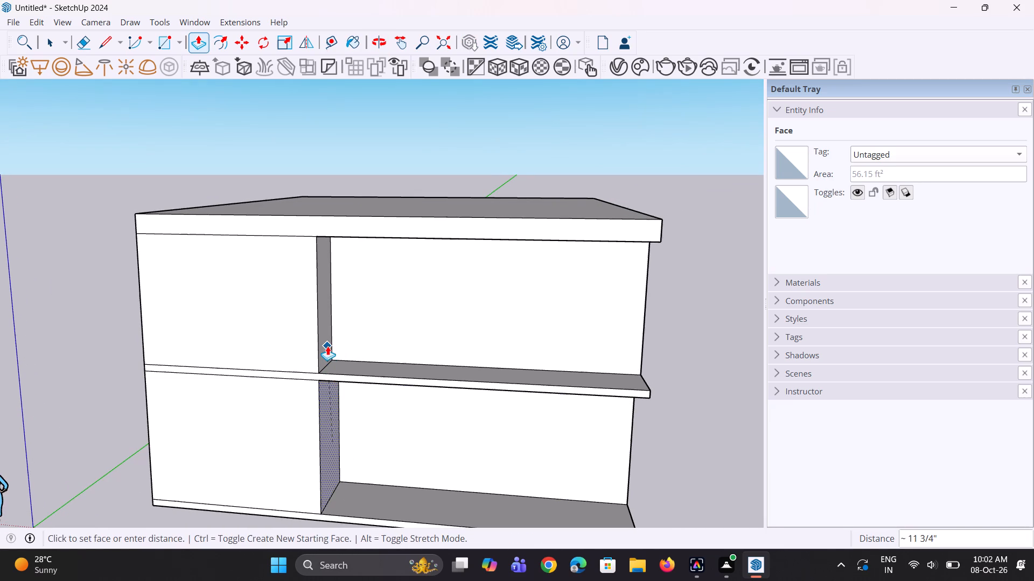
click(323, 339)
Examine the two-storey mass from several angles and distances, checking the facade's recesses and slab bands.
scroll(308, 428, down, 5)
middle_drag(307, 430, 327, 429)
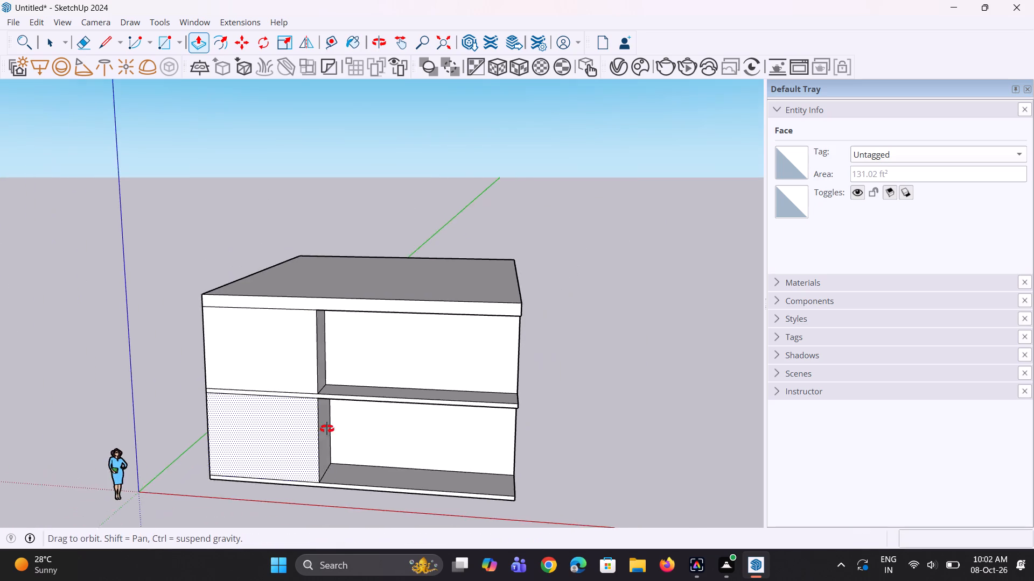
middle_drag(327, 429, 371, 410)
scroll(366, 410, up, 6)
scroll(344, 424, down, 1)
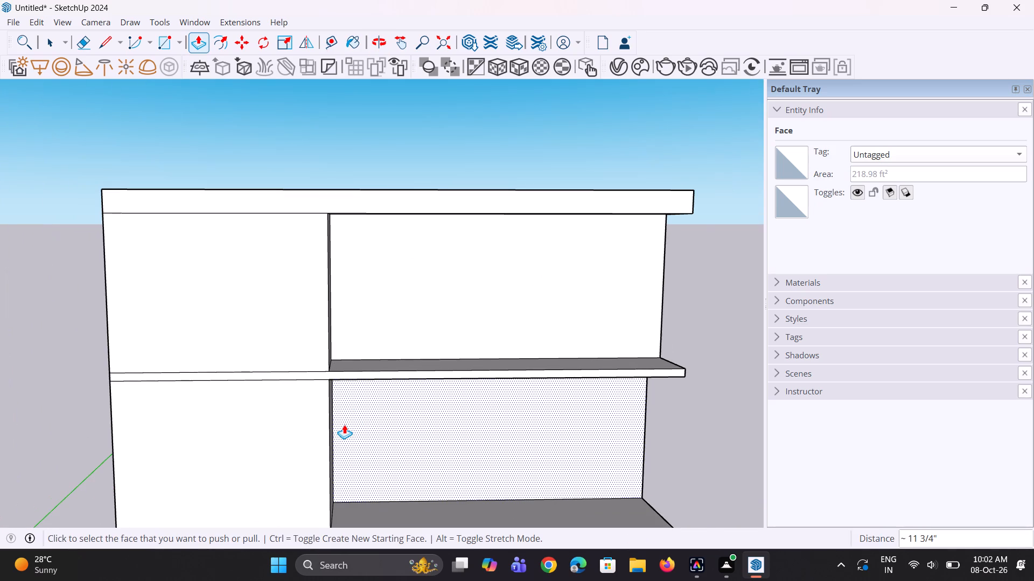
scroll(344, 425, down, 8)
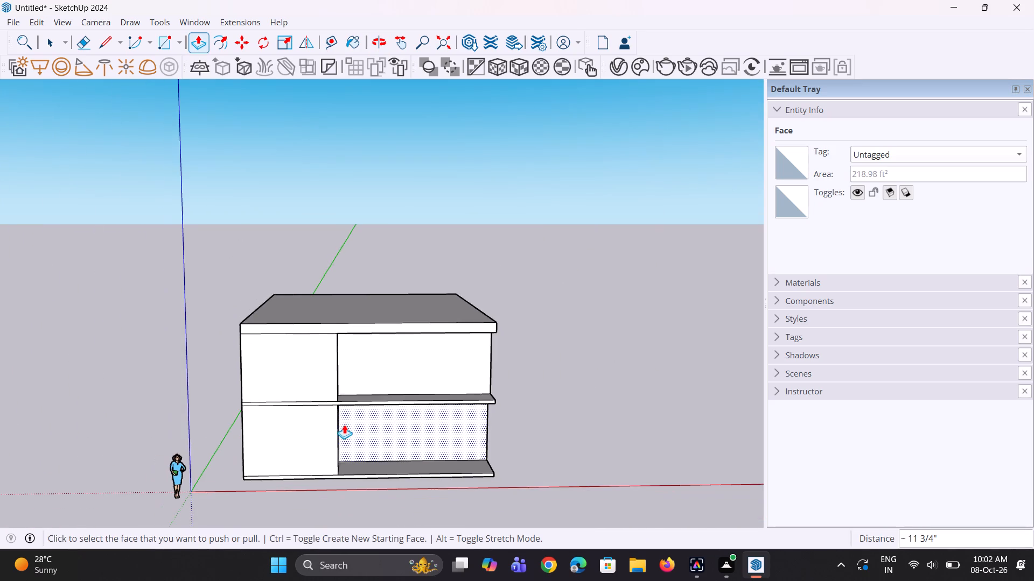
middle_drag(346, 423, 340, 409)
scroll(308, 370, up, 2)
scroll(305, 366, down, 2)
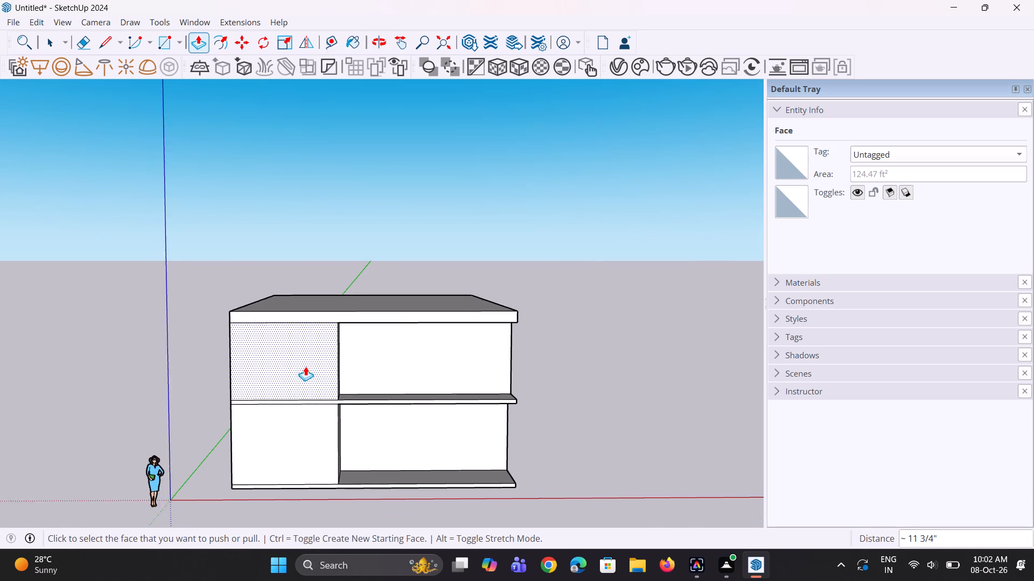
middle_drag(308, 371, 331, 364)
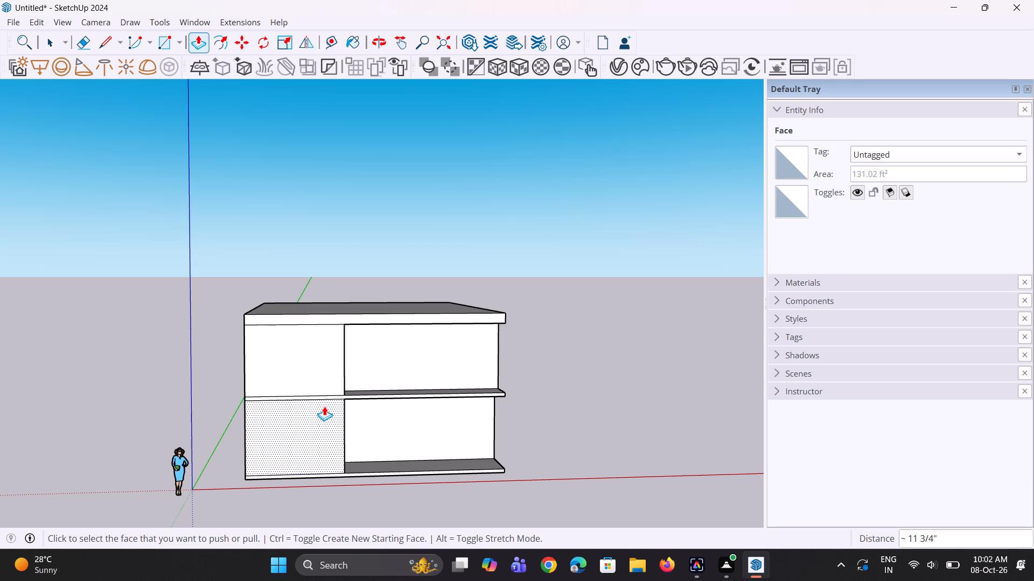
middle_drag(327, 409, 330, 400)
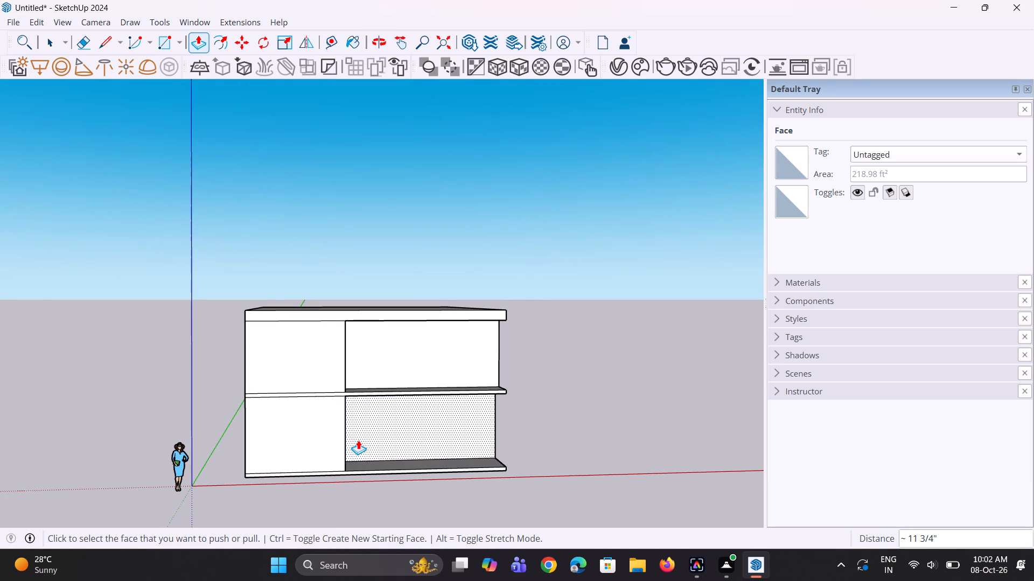
scroll(375, 437, down, 6)
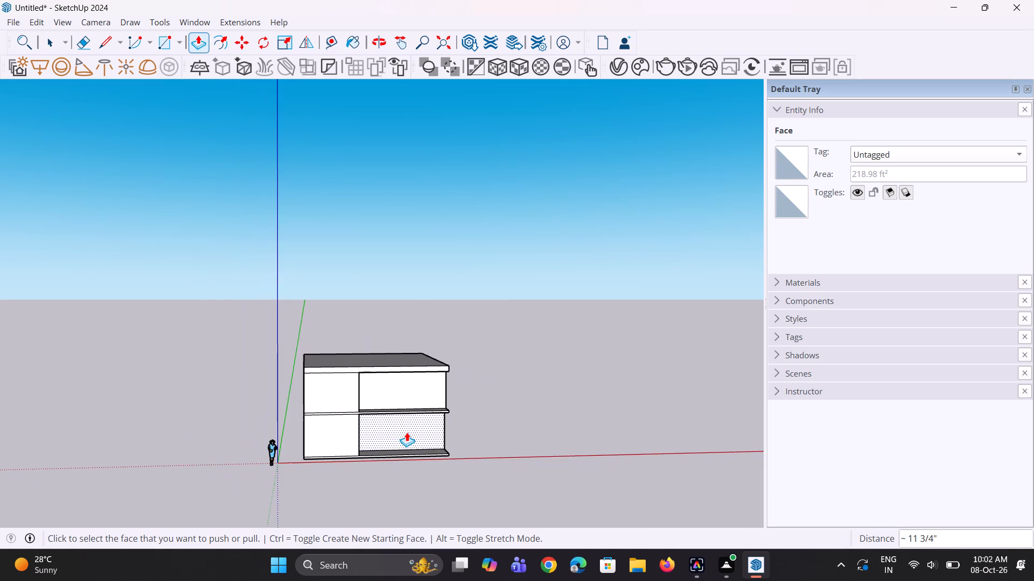
middle_drag(411, 432, 397, 422)
scroll(434, 401, down, 3)
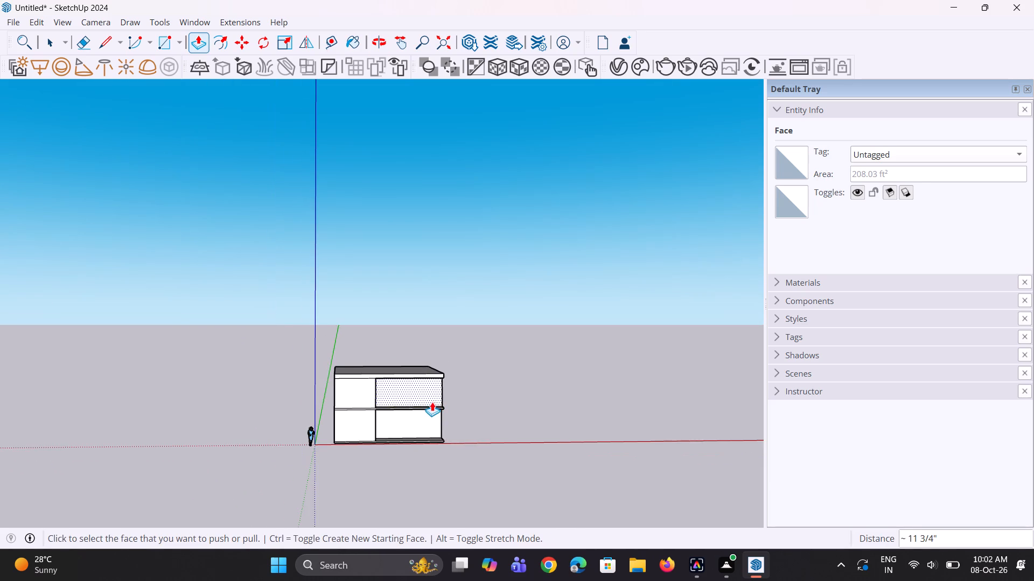
middle_drag(430, 402, 401, 403)
scroll(403, 406, up, 1)
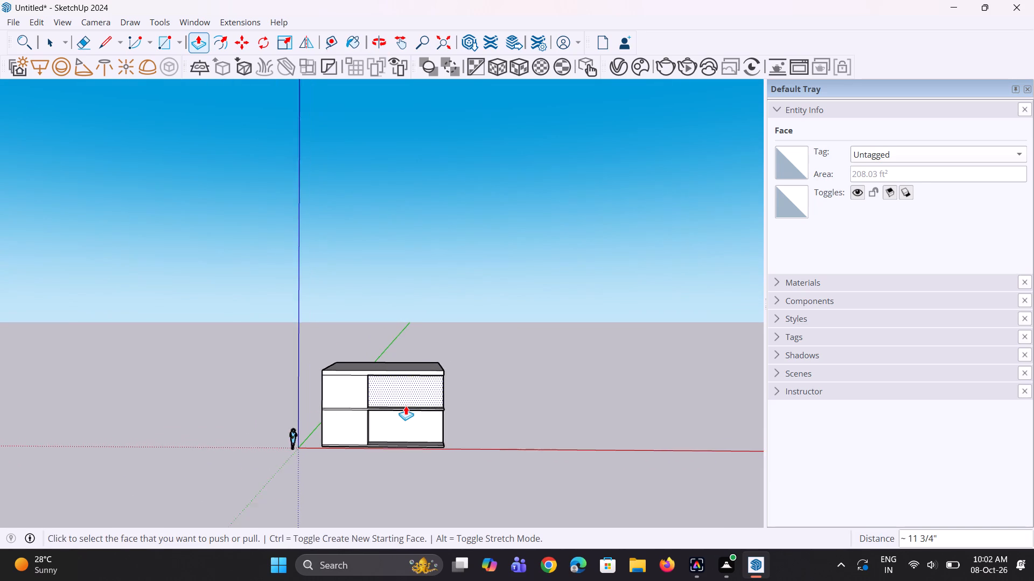
scroll(406, 406, up, 2)
middle_drag(444, 406, 410, 398)
scroll(407, 399, up, 6)
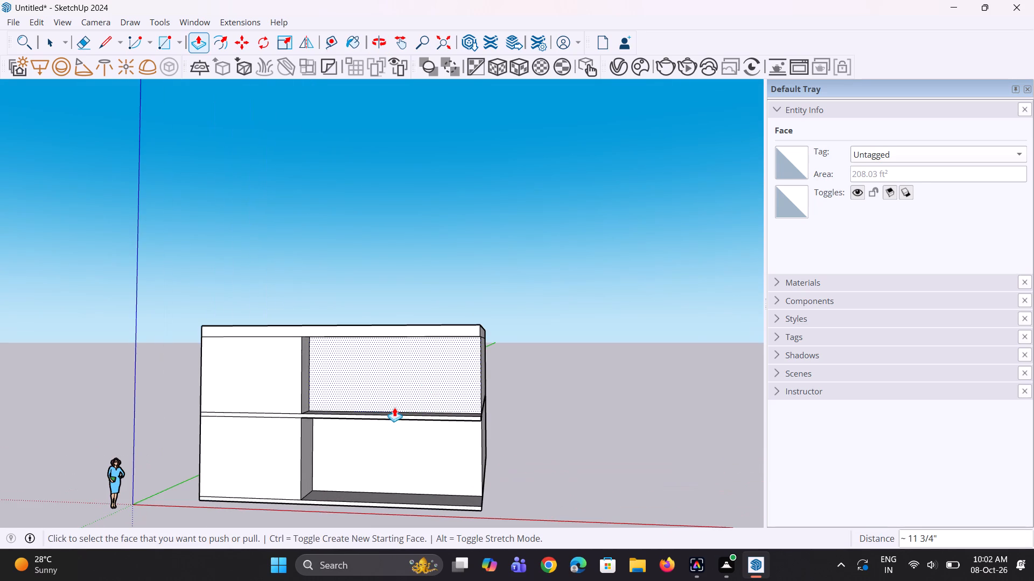
scroll(382, 416, down, 7)
middle_drag(385, 417, 430, 403)
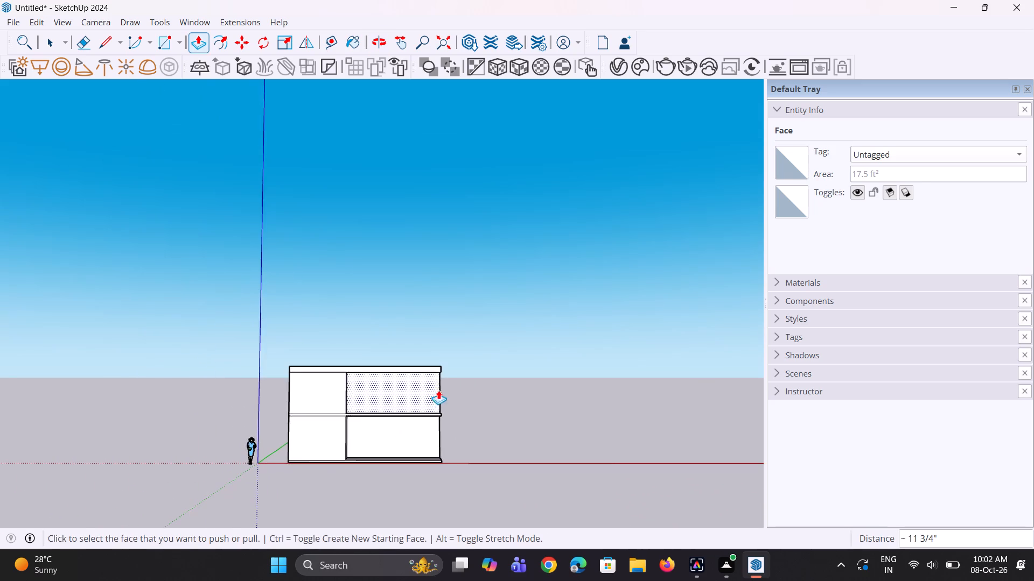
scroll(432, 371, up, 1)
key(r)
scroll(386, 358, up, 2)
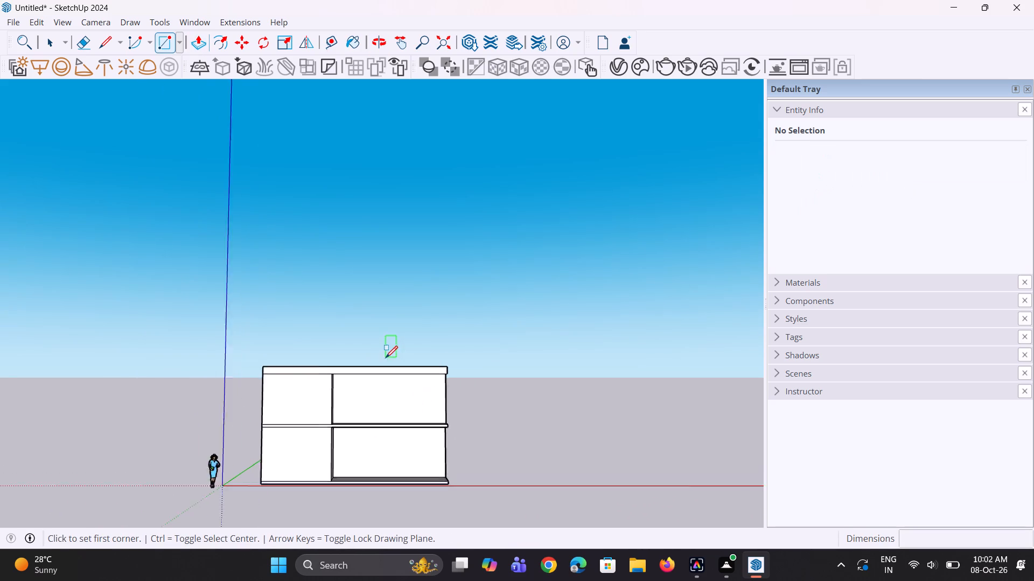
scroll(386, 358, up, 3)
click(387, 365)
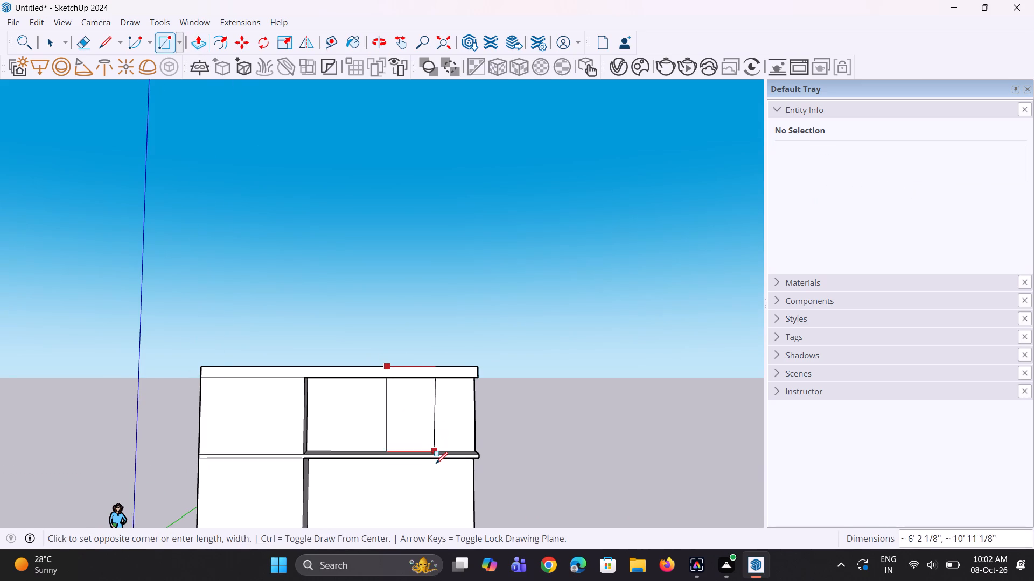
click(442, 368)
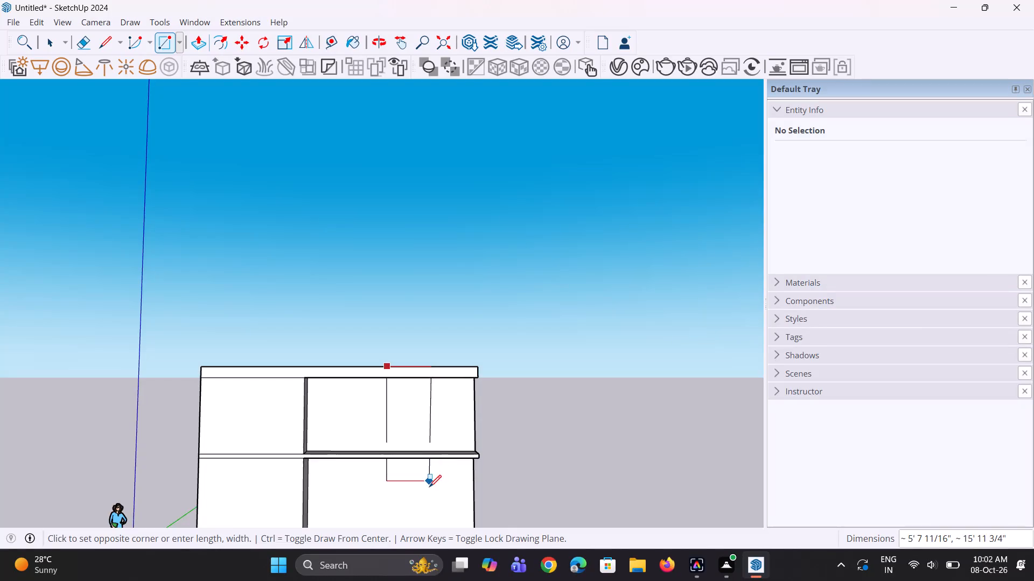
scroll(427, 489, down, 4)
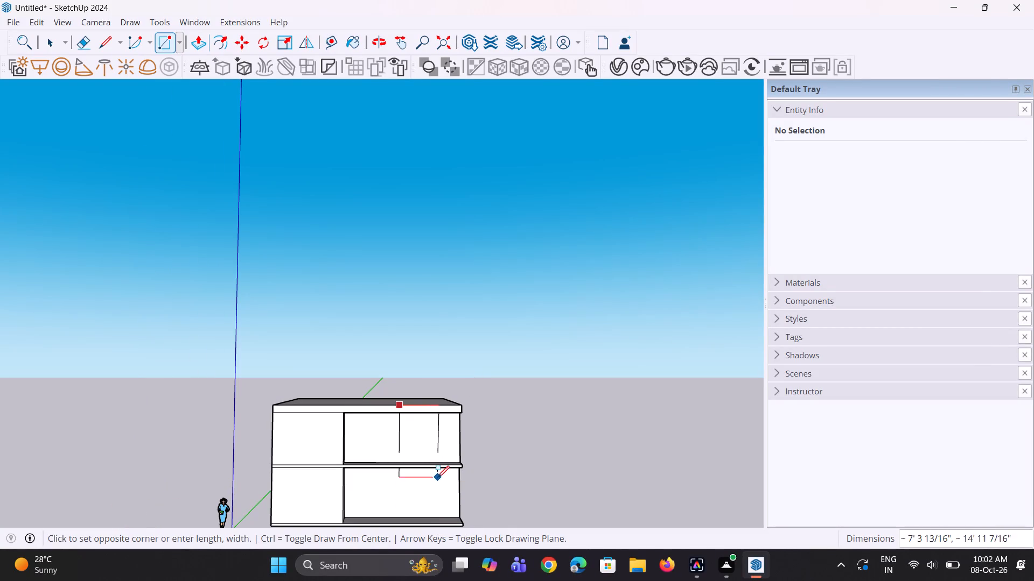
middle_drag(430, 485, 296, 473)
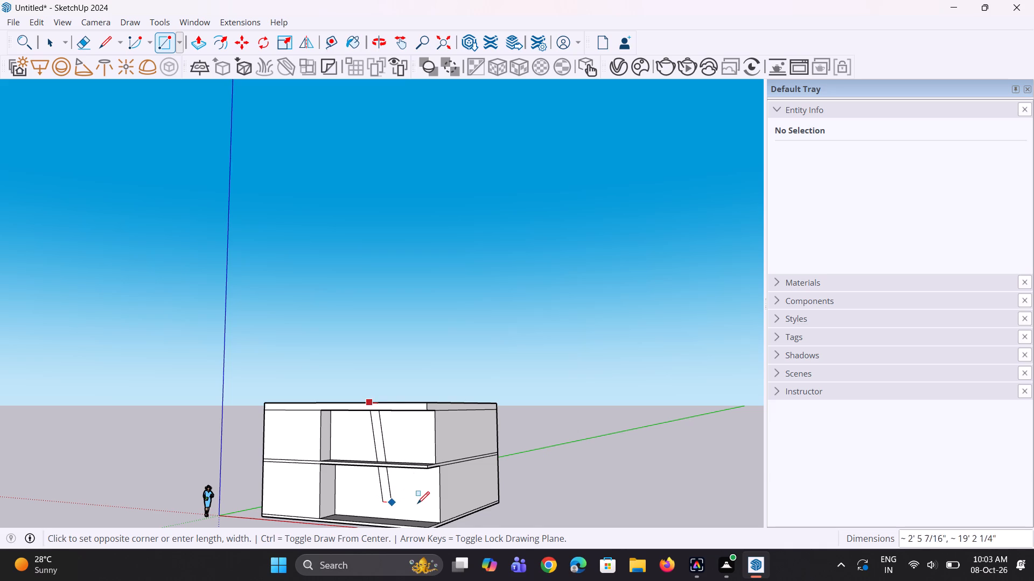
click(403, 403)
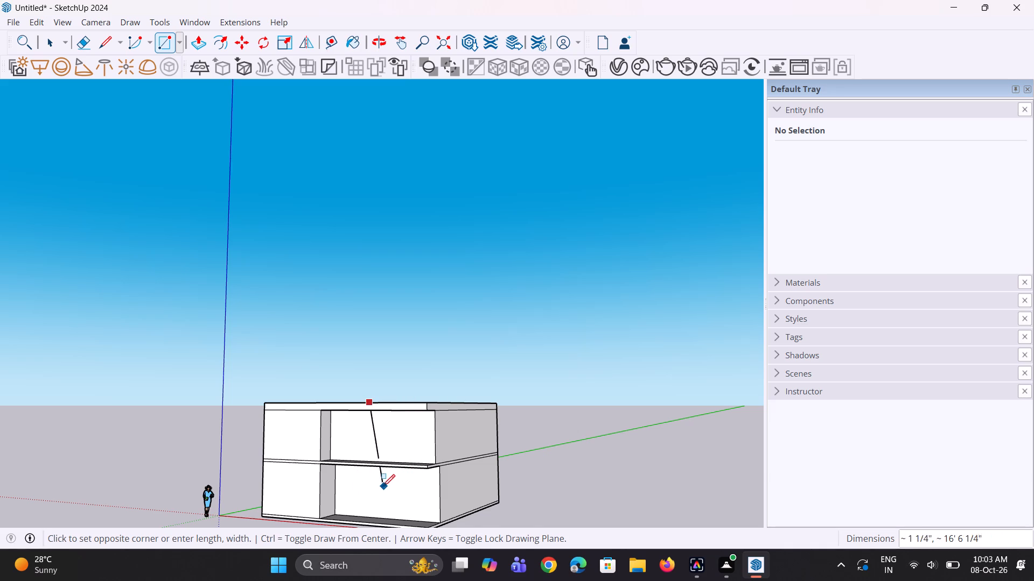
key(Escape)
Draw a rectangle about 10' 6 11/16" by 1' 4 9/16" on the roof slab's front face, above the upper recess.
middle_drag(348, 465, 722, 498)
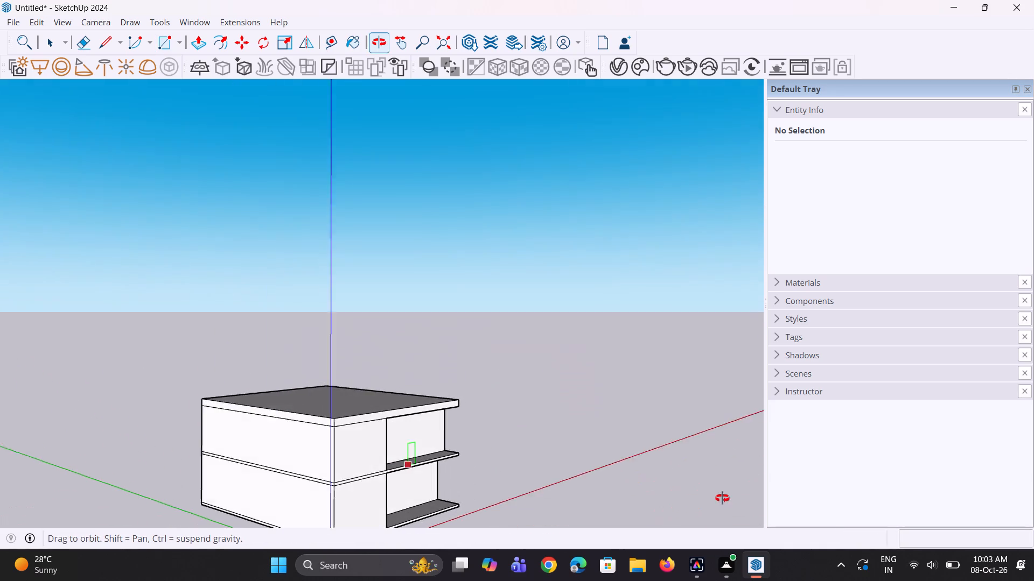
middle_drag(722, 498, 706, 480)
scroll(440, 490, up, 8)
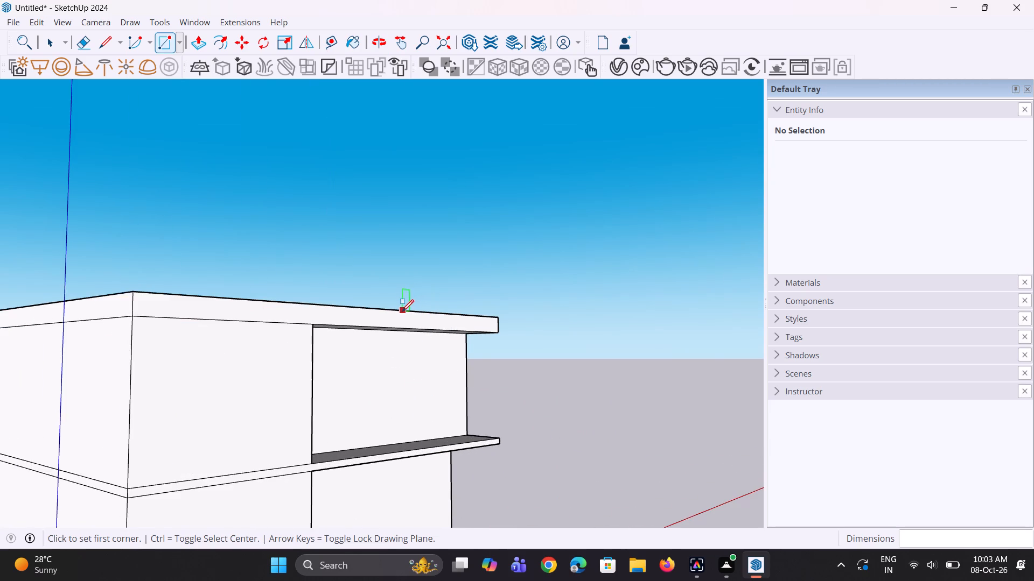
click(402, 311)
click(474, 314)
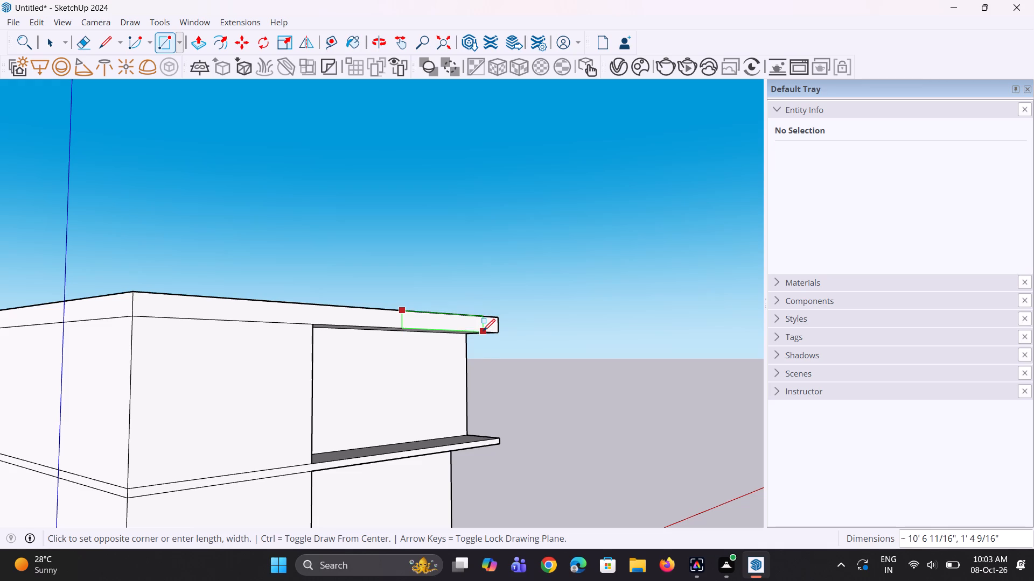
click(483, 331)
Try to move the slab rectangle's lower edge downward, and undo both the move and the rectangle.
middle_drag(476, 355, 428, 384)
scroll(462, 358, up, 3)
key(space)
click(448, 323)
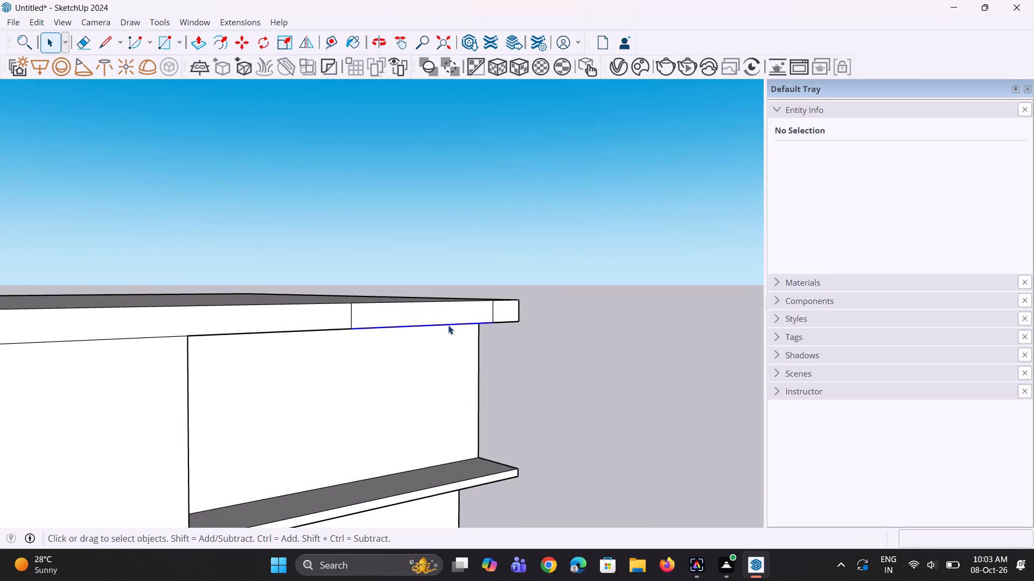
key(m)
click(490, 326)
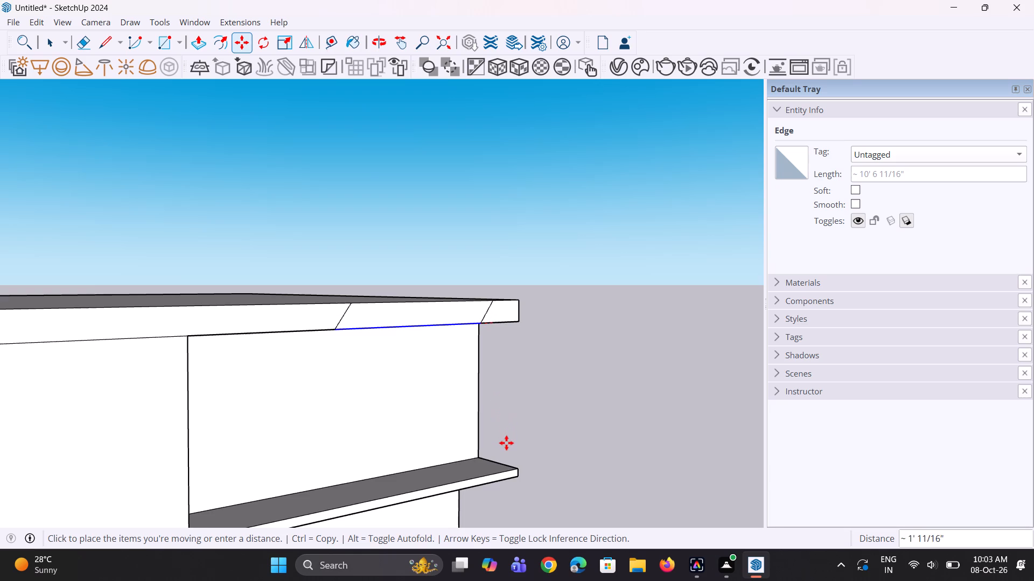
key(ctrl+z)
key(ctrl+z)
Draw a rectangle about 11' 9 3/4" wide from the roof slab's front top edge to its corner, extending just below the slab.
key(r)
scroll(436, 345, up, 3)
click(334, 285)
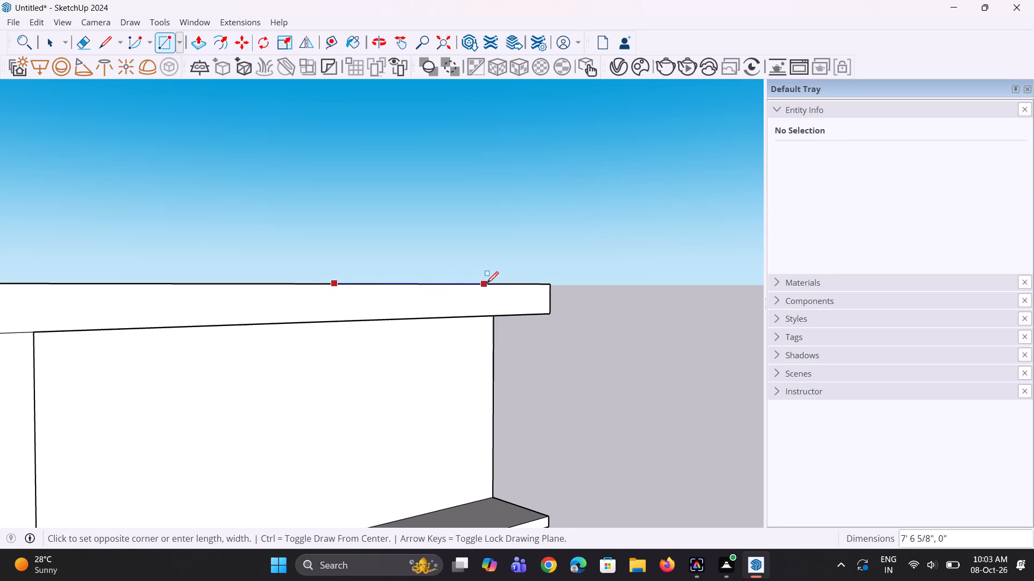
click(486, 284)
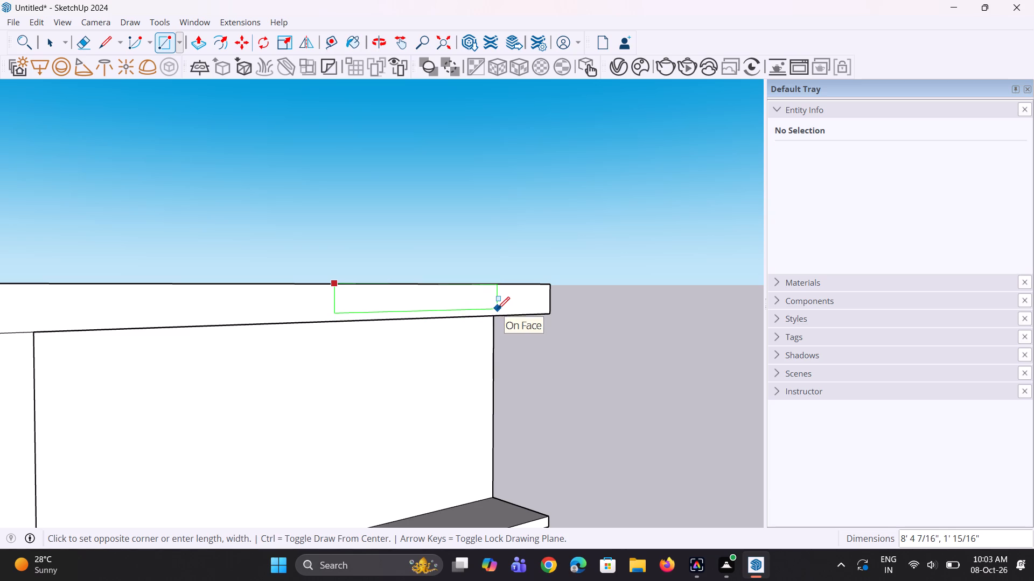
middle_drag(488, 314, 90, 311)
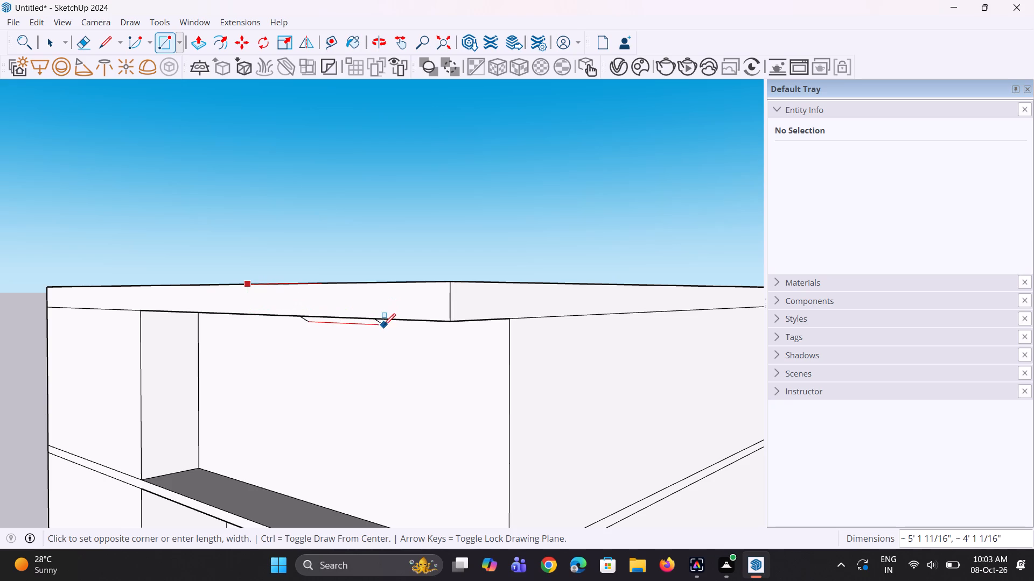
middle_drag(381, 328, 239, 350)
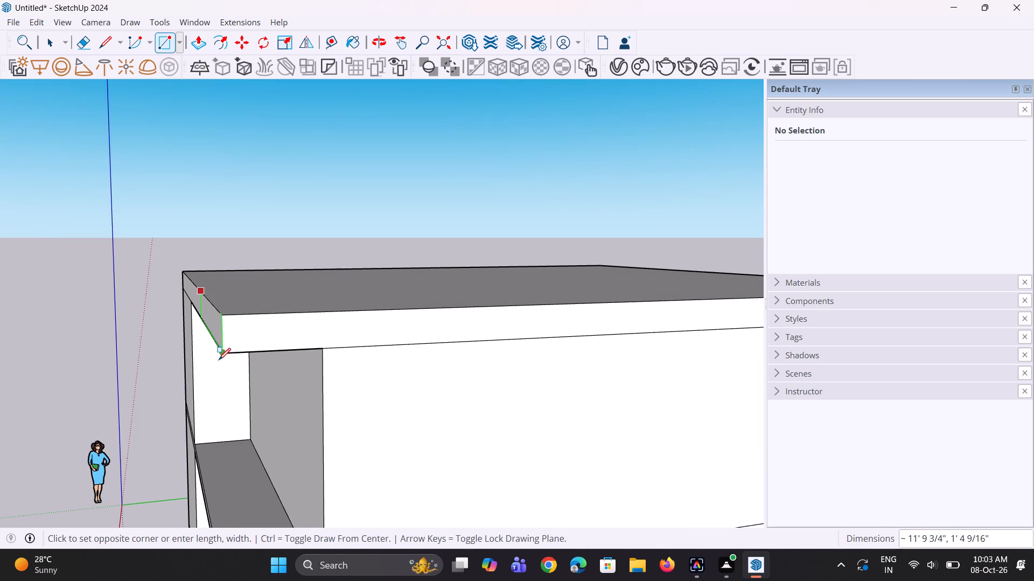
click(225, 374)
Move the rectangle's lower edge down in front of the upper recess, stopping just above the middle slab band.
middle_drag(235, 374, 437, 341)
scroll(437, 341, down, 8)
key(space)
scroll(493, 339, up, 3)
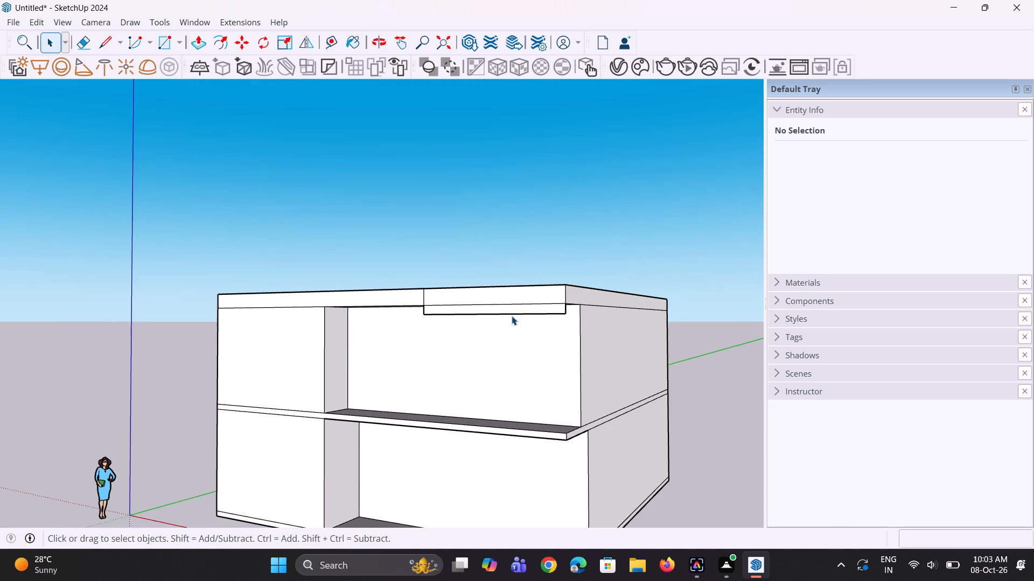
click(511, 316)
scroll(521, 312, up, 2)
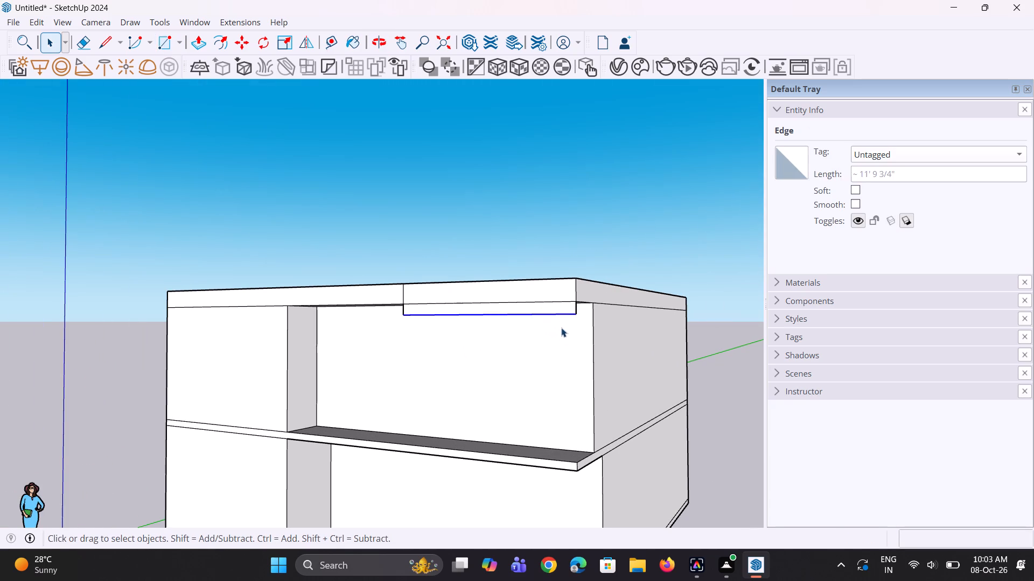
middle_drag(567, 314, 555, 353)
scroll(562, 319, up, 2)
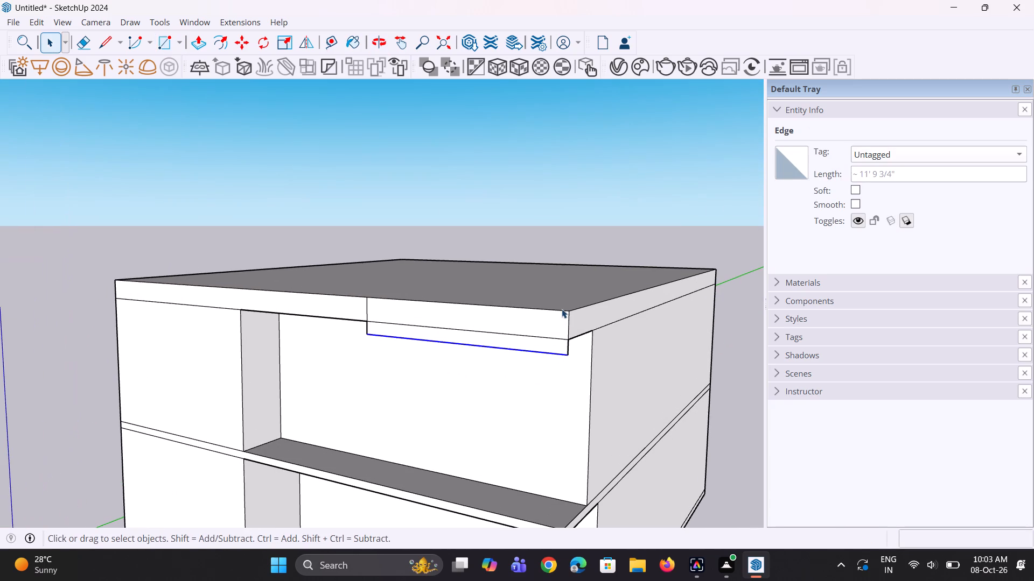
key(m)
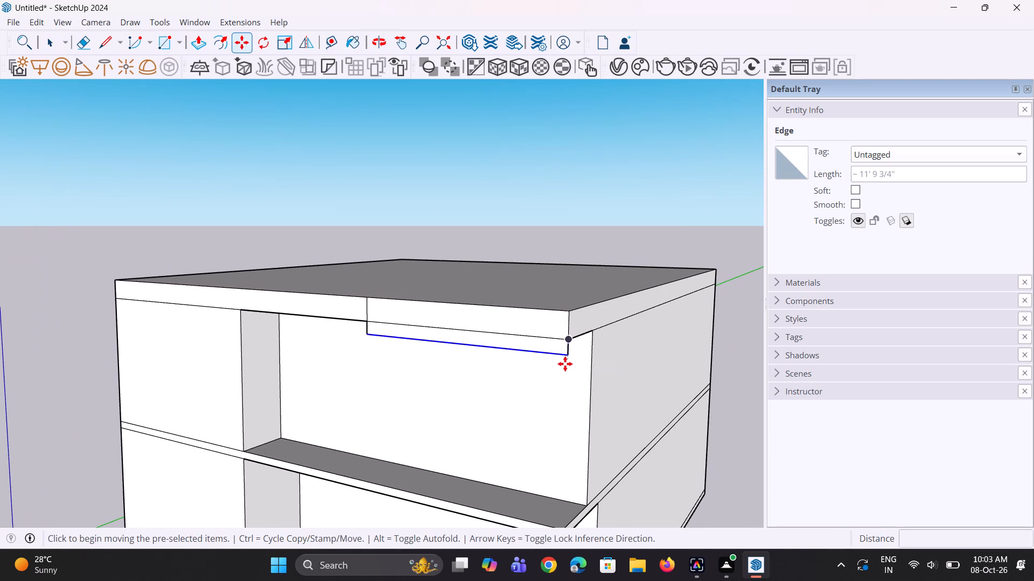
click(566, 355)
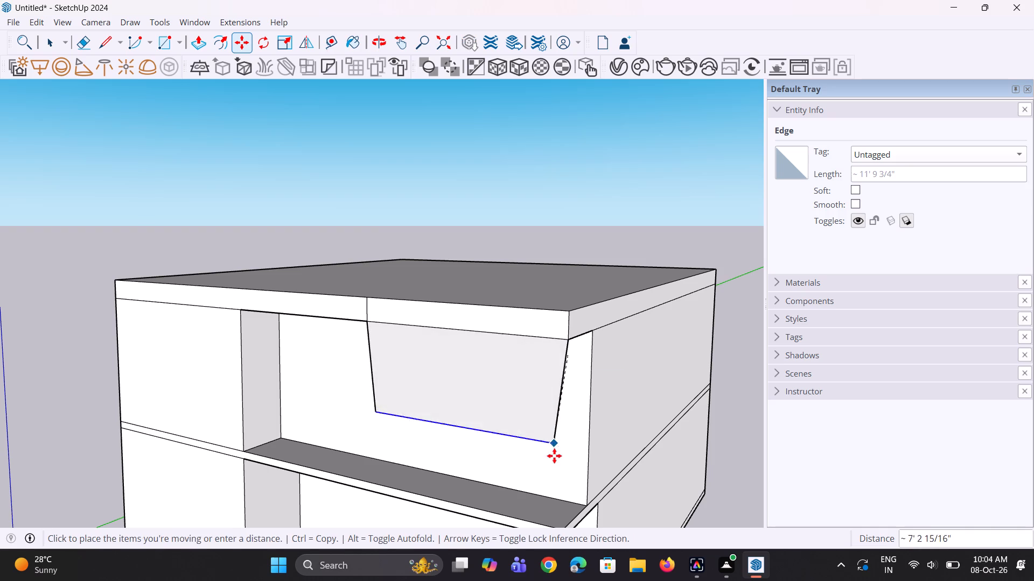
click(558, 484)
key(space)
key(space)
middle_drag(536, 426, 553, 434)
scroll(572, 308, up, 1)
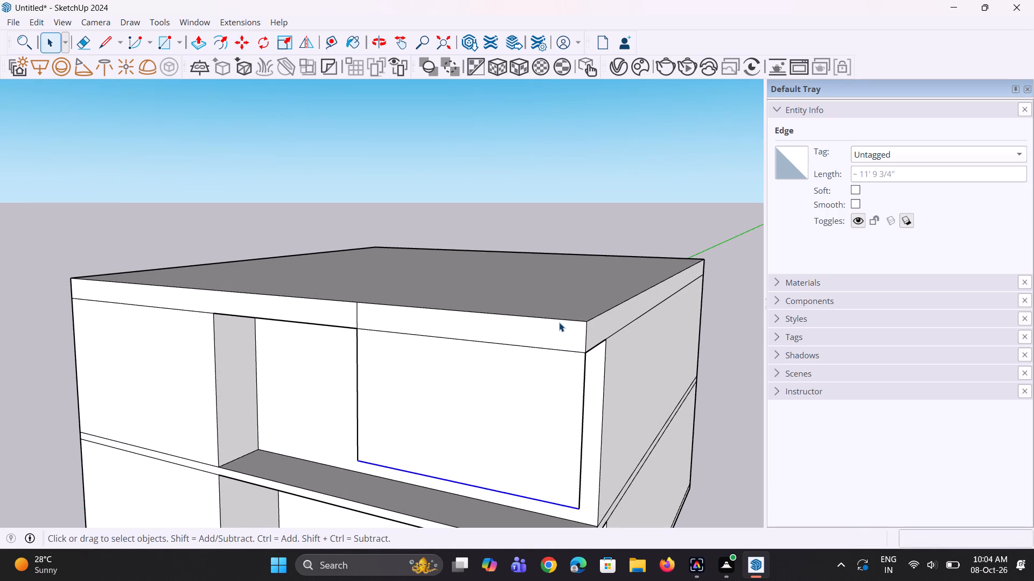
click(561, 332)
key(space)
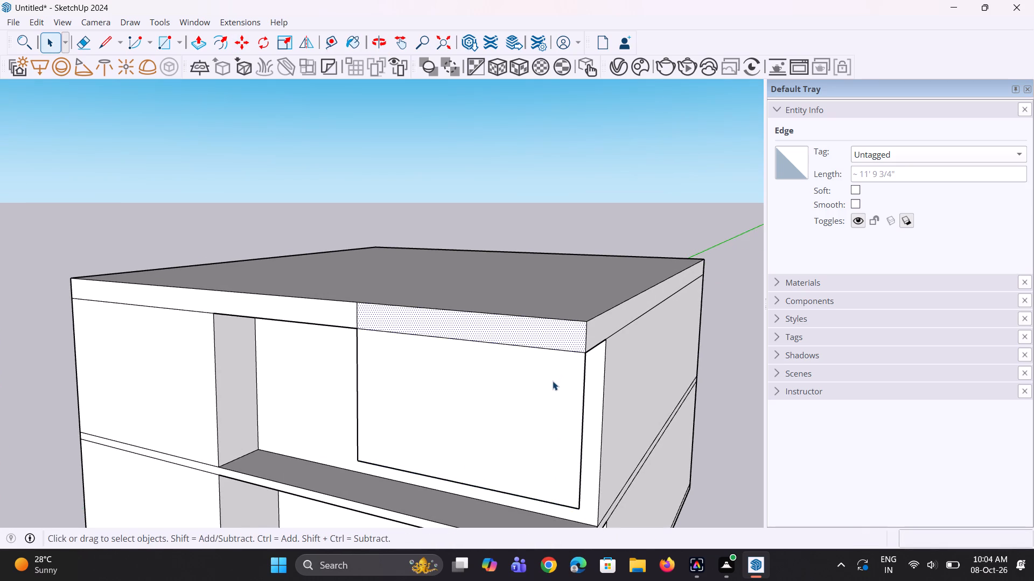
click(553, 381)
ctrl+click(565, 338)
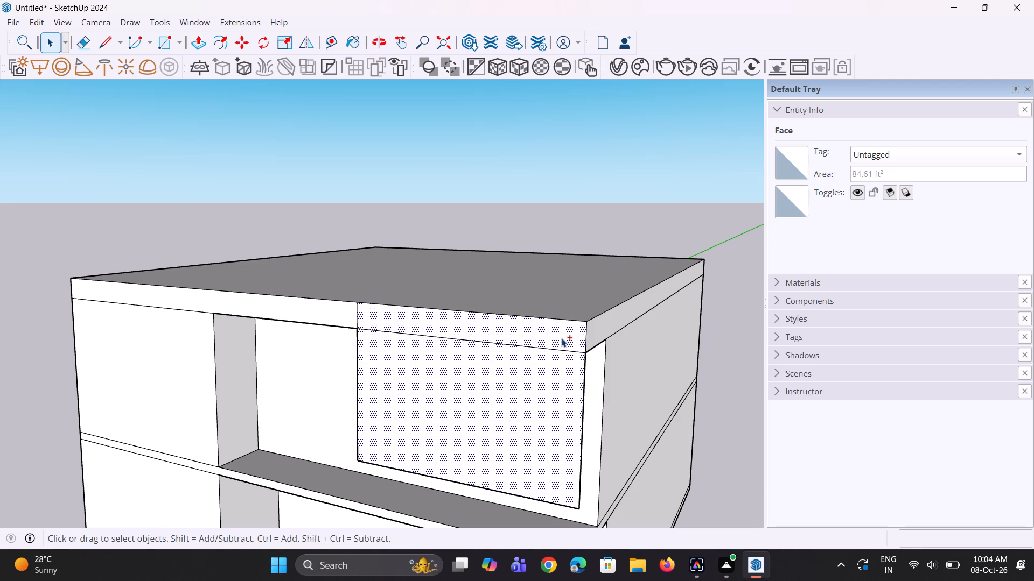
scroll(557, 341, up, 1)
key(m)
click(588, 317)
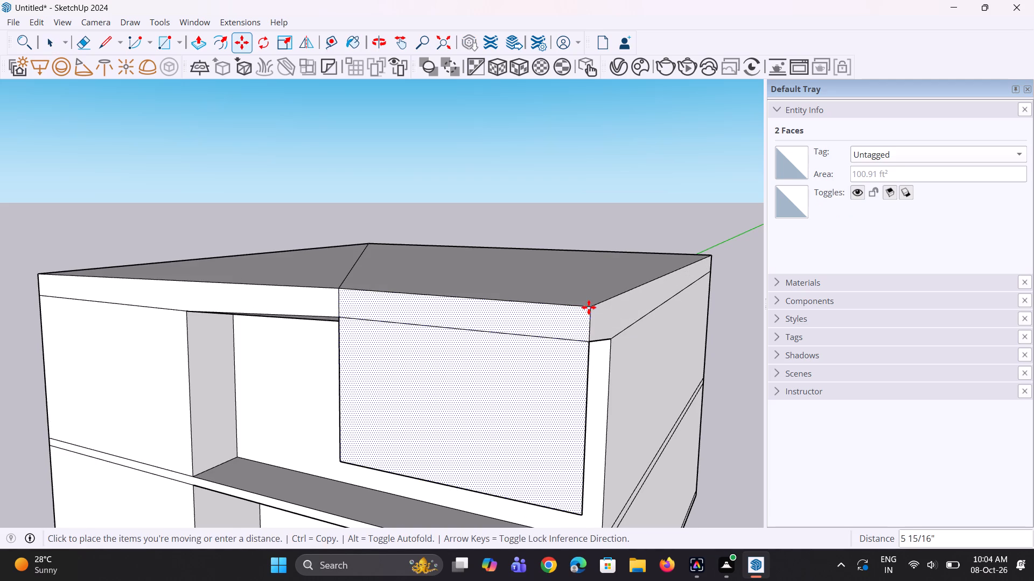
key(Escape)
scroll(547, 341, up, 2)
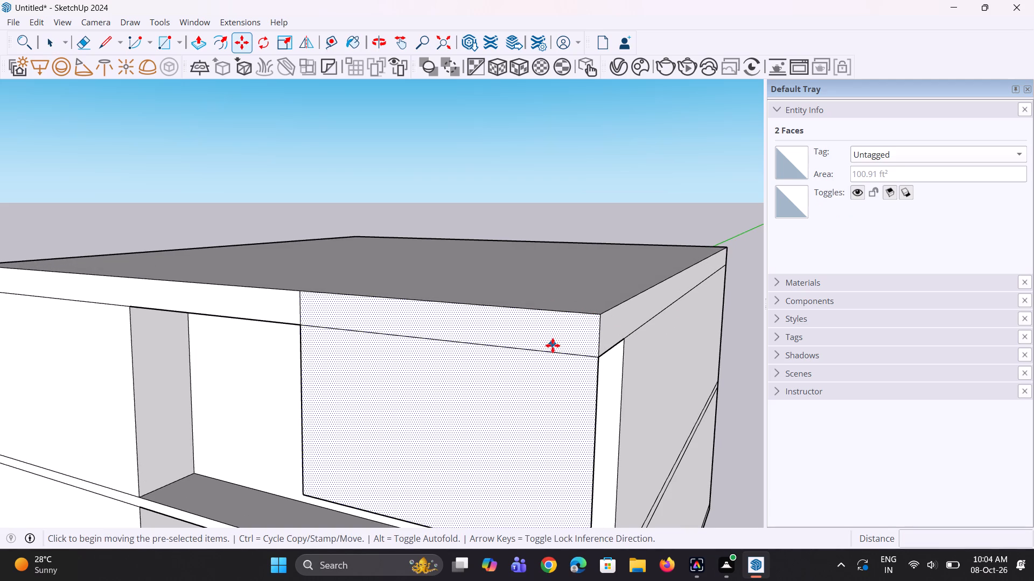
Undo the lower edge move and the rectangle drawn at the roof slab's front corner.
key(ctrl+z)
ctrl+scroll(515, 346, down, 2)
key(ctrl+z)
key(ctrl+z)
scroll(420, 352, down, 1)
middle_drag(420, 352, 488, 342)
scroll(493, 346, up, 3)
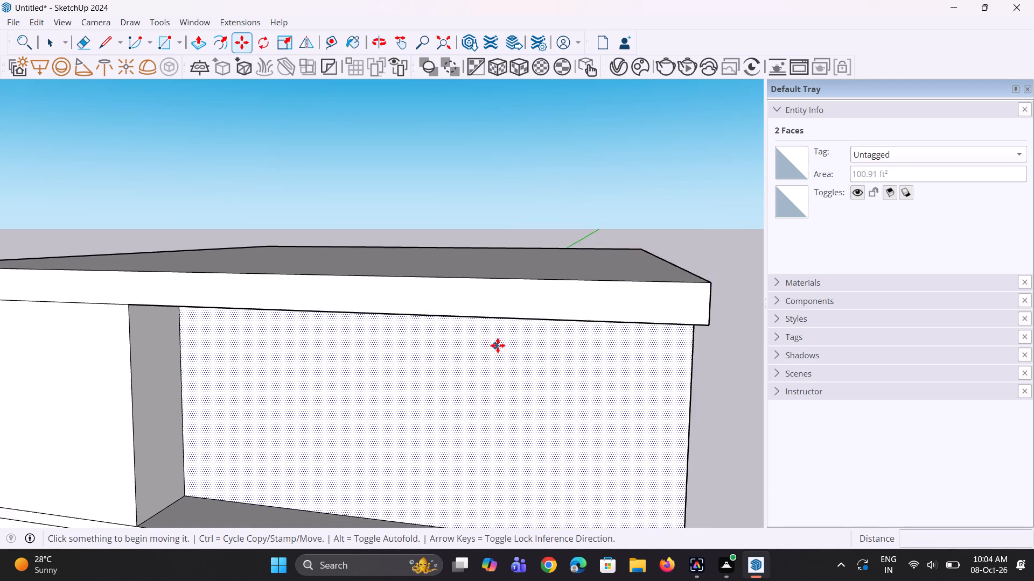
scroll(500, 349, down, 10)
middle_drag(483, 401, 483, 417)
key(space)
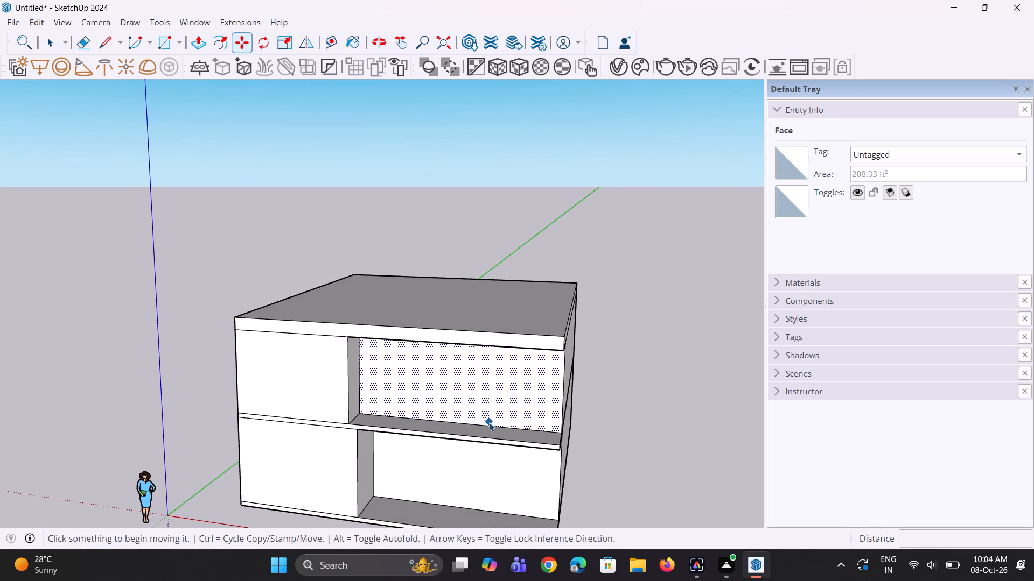
Push/Pull the lower recess's side face toward the narrower front panel until it aligns with the upper recess's side face.
key(p)
click(364, 475)
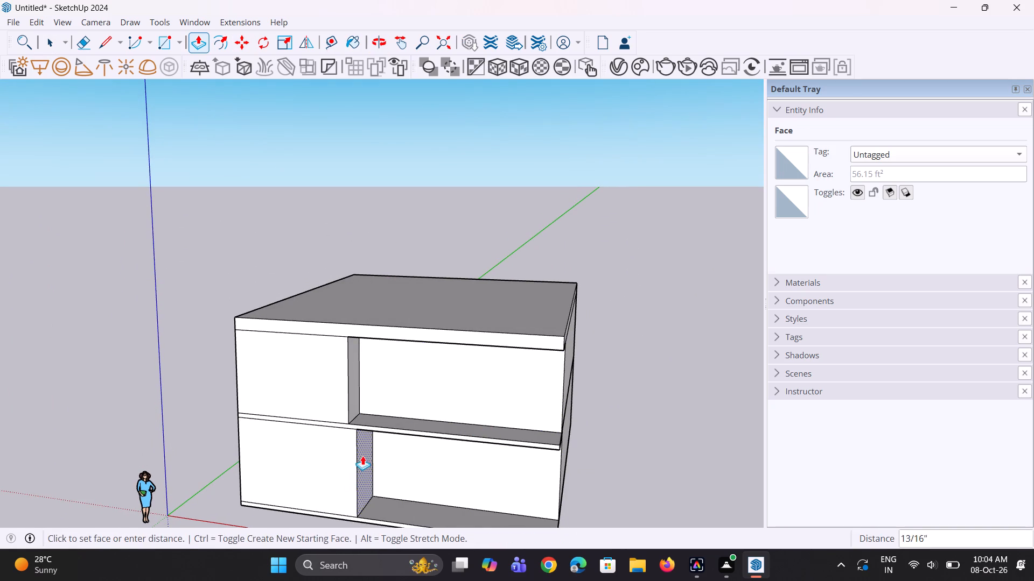
click(353, 393)
key(space)
key(space)
key(space)
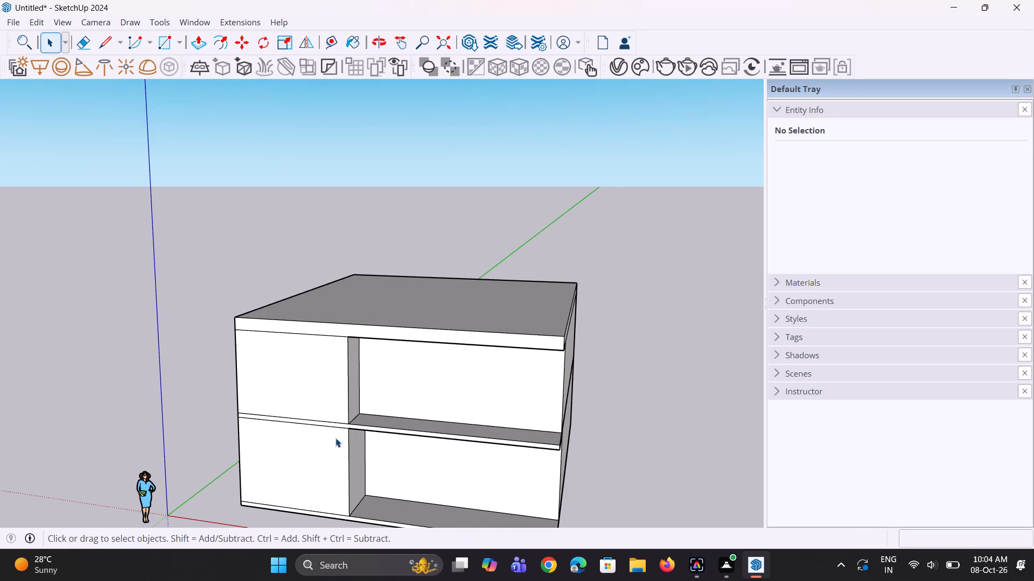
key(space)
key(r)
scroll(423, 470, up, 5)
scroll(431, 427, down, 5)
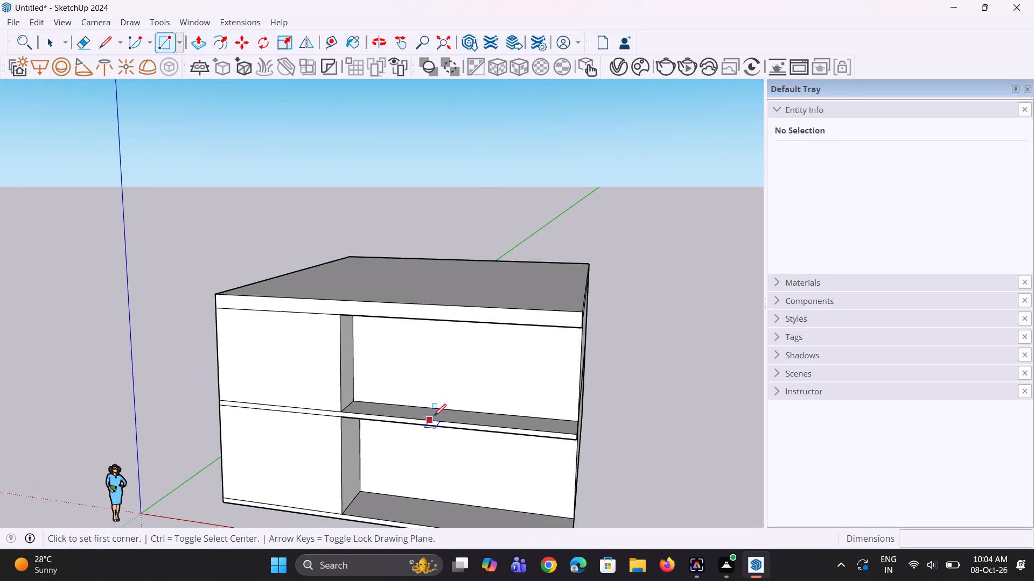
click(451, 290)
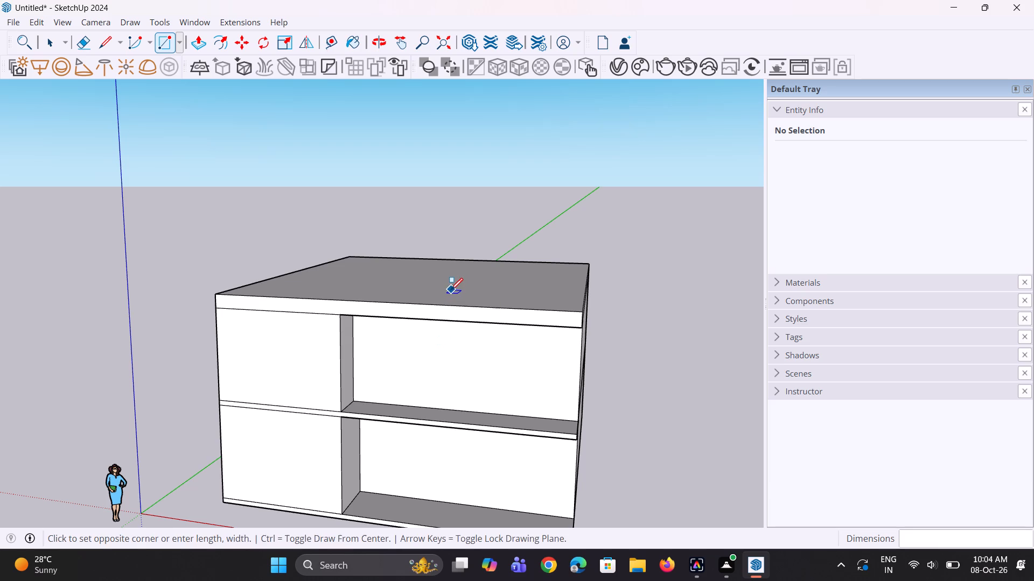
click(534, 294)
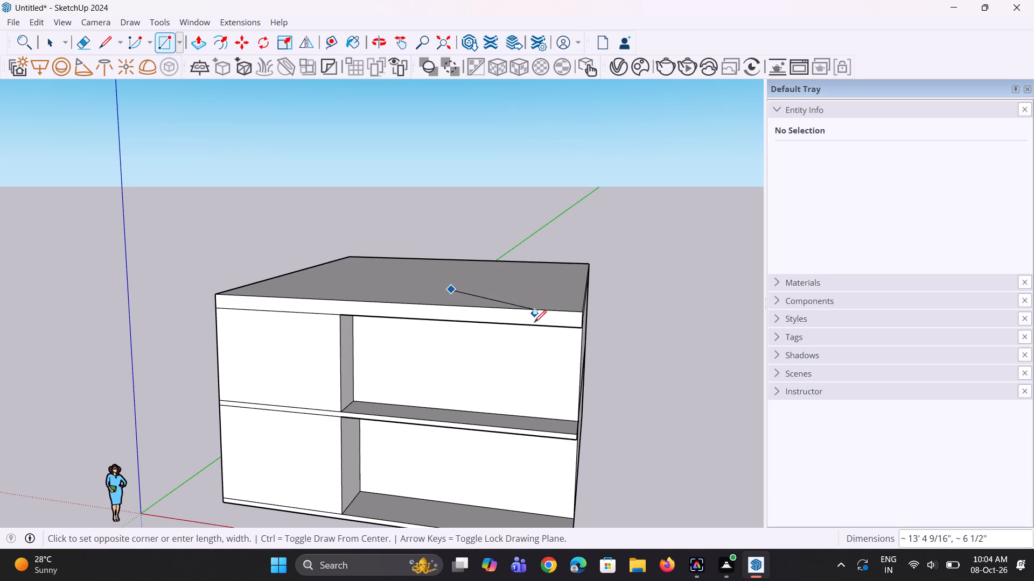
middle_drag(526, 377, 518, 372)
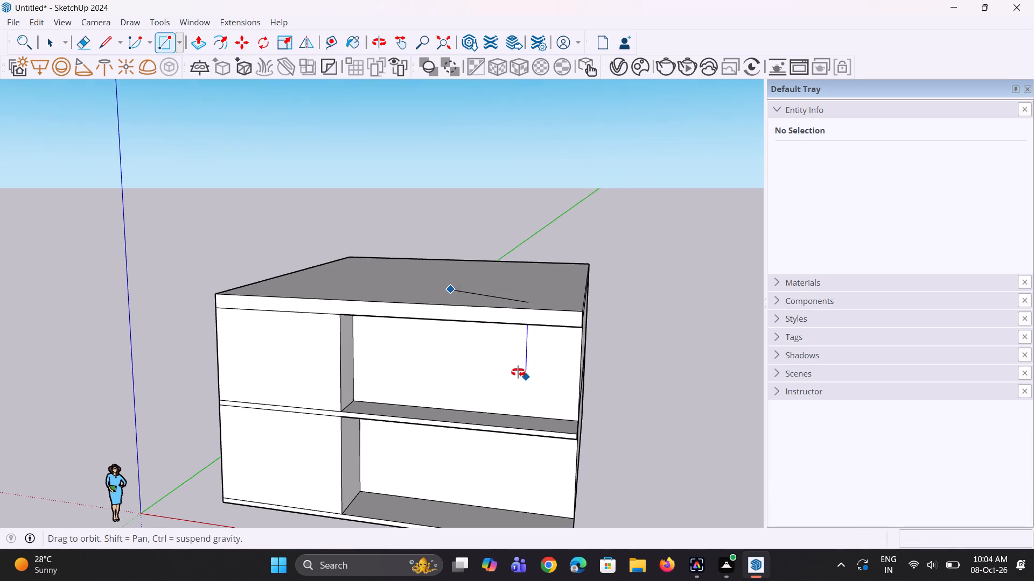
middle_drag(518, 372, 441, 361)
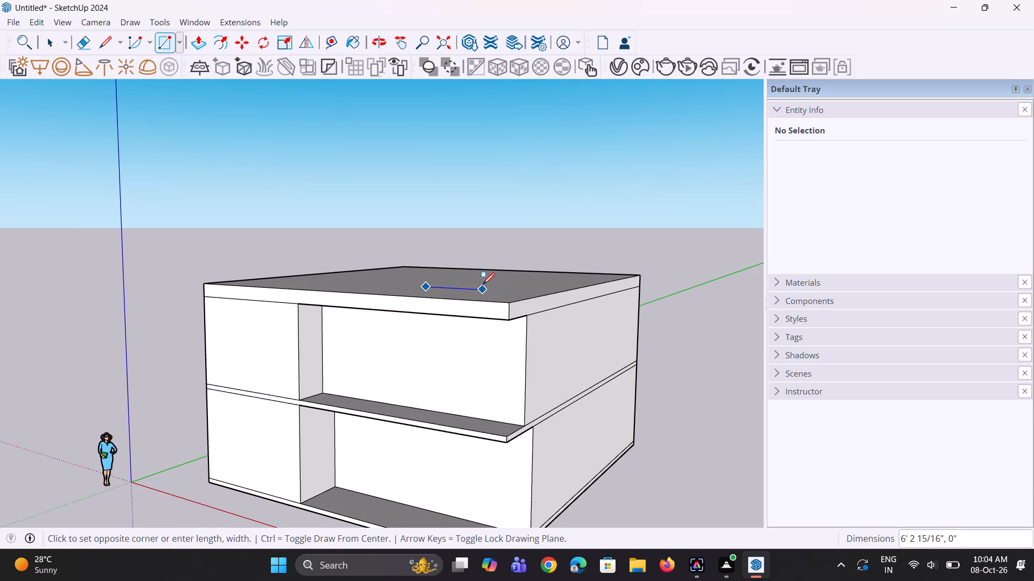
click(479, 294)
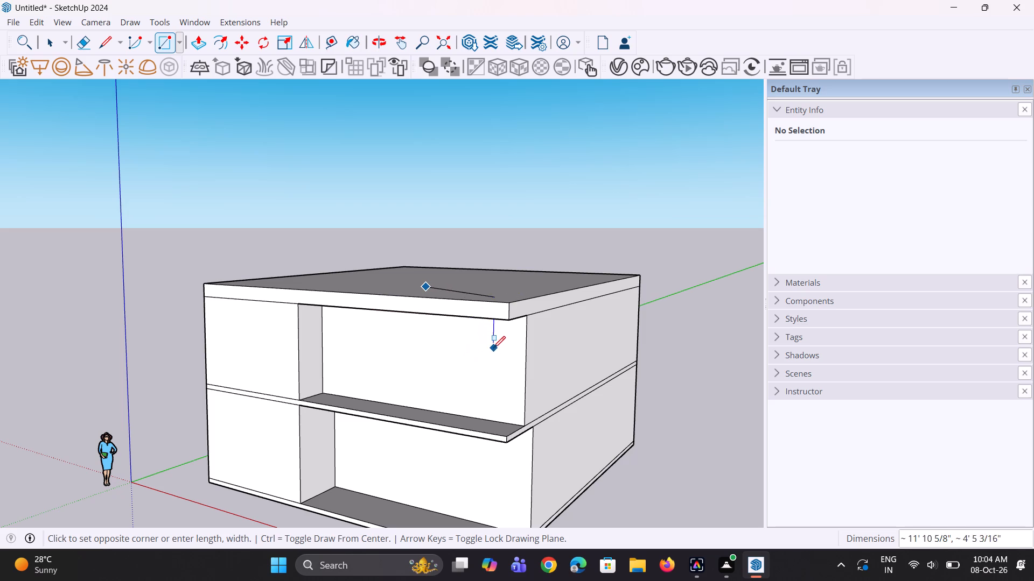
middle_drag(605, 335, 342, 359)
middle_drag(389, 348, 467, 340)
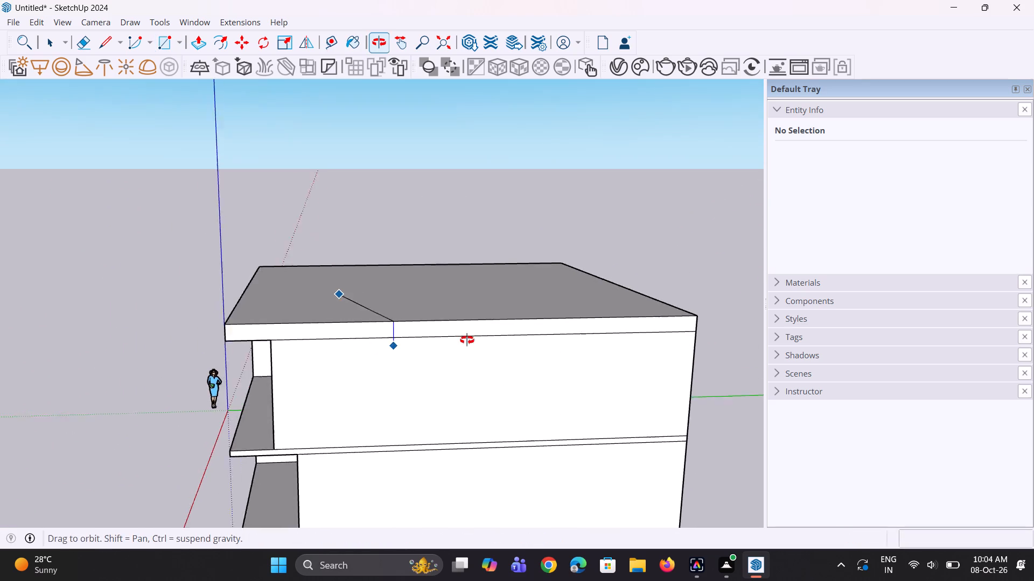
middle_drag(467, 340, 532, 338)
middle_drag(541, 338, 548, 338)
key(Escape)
Draw a thin rectangle about 5' 1 3/4" wide and 5" high on the roof slab's front face, near its corner.
scroll(368, 296, up, 4)
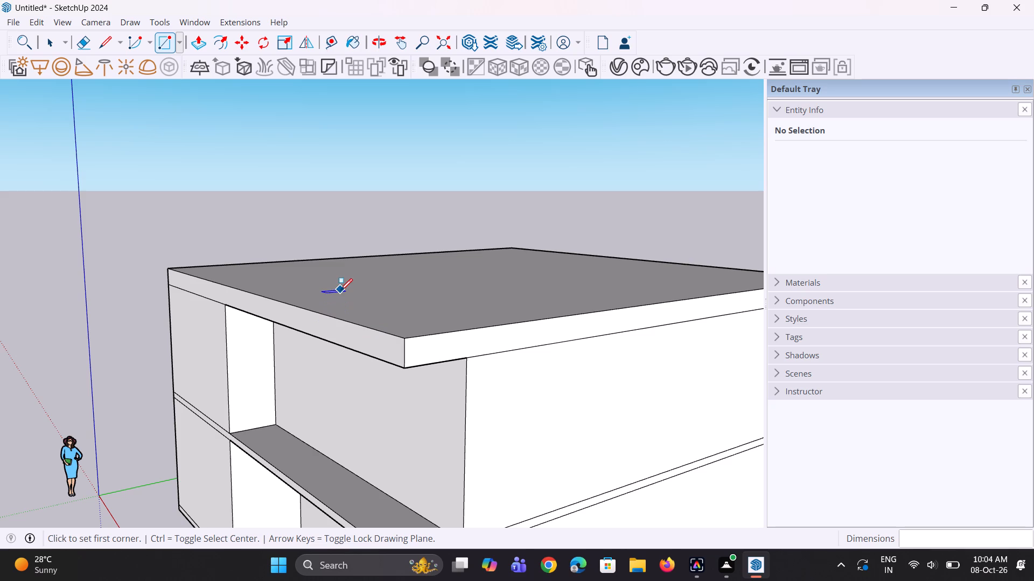
click(322, 327)
click(369, 349)
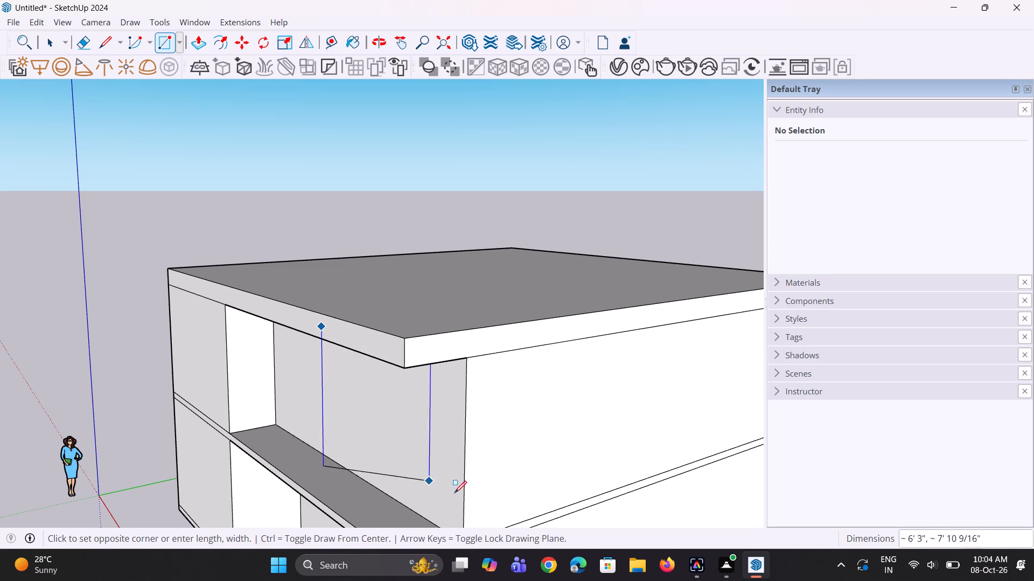
middle_drag(578, 394, 581, 356)
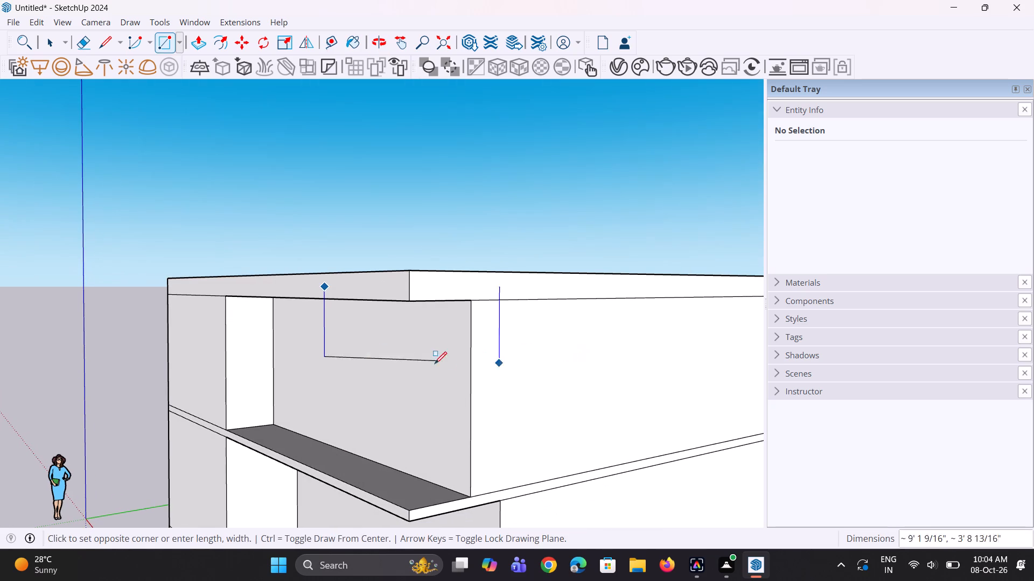
click(378, 296)
Move the rectangle's lower edge straight down about 4' 2 3/4" so the panel hangs in front of the upper recess.
scroll(267, 334, up, 2)
middle_drag(292, 326, 398, 367)
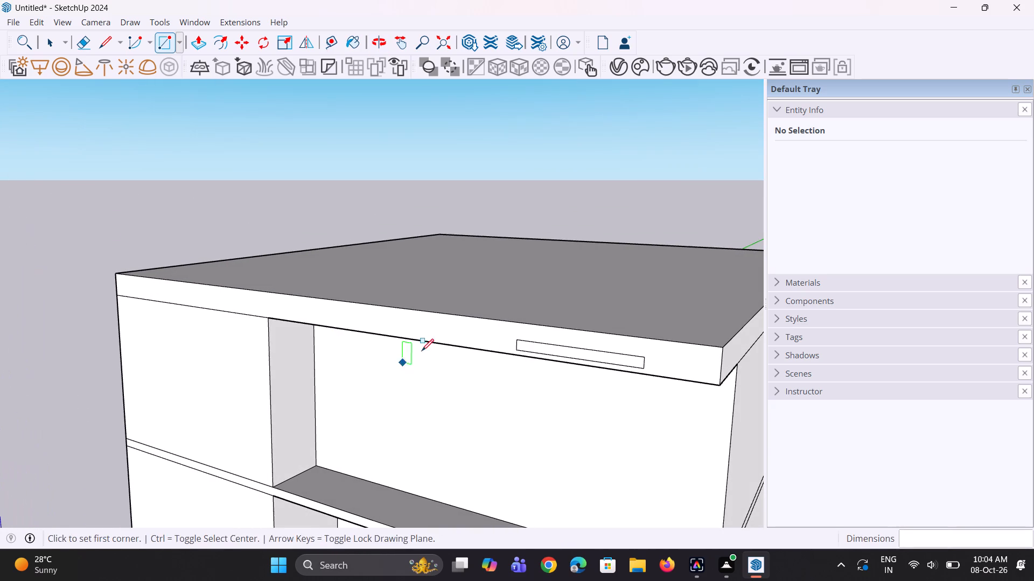
key(space)
key(space)
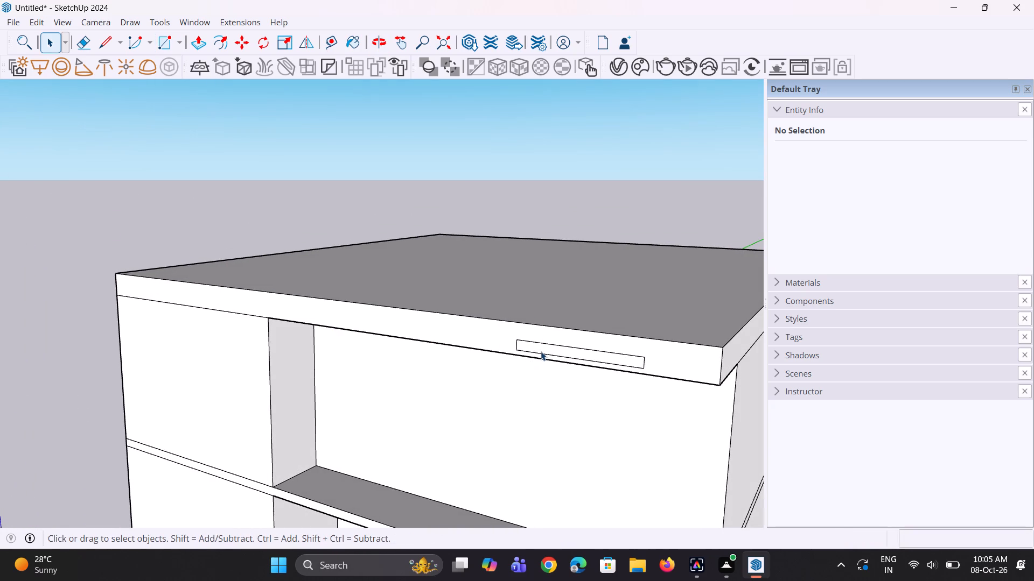
click(538, 353)
scroll(558, 373, up, 1)
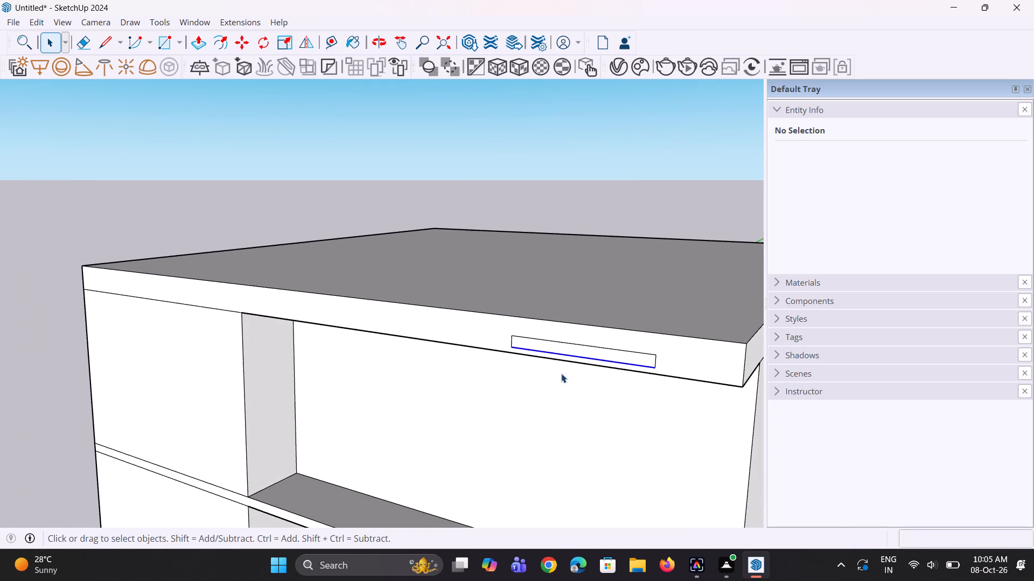
key(m)
scroll(537, 332, down, 4)
scroll(585, 379, up, 3)
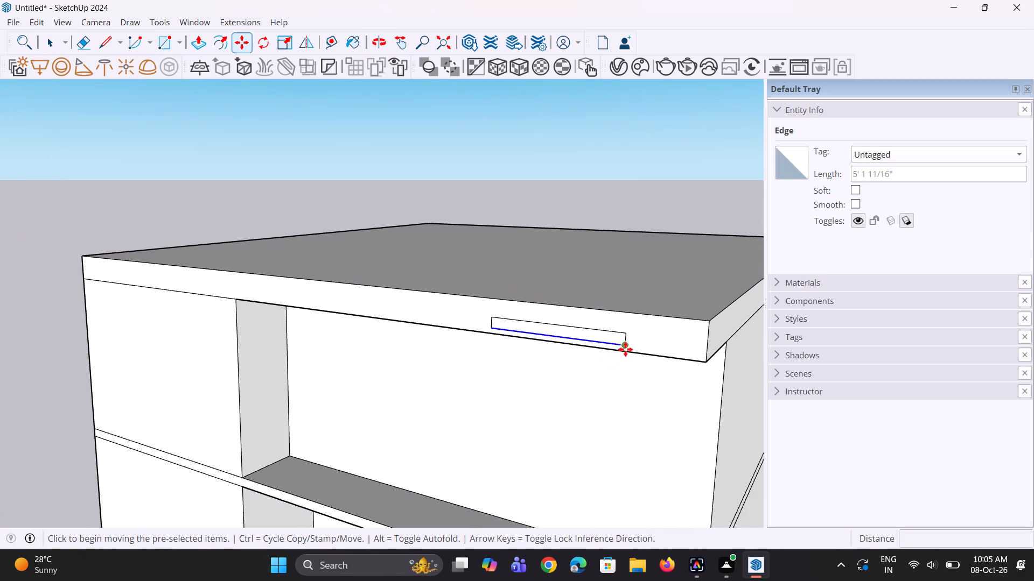
click(625, 347)
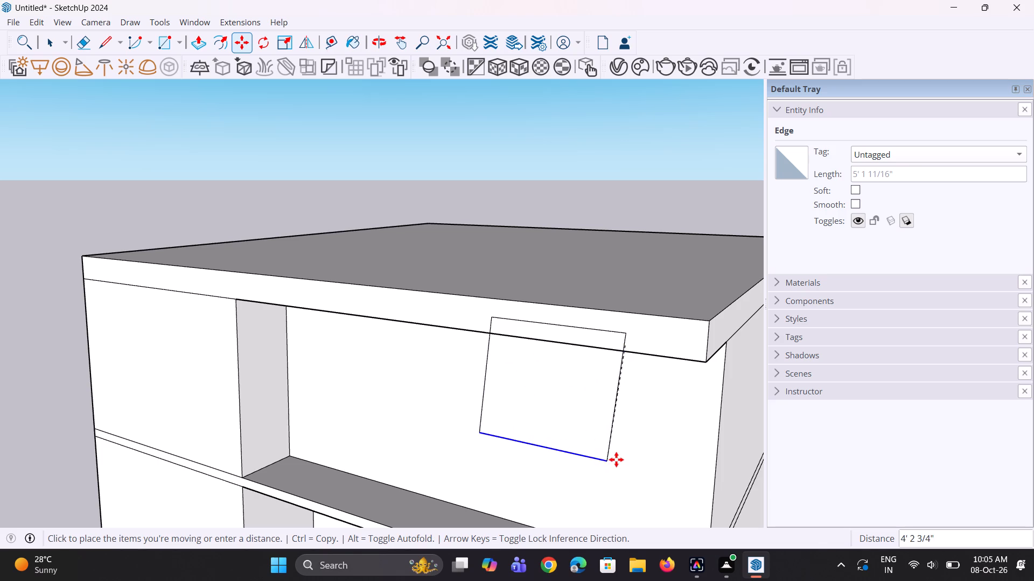
click(616, 459)
Move the panel's top edge up until it stands about 1' 8" above the roof slab's top front edge.
key(space)
key(space)
scroll(516, 435, up, 1)
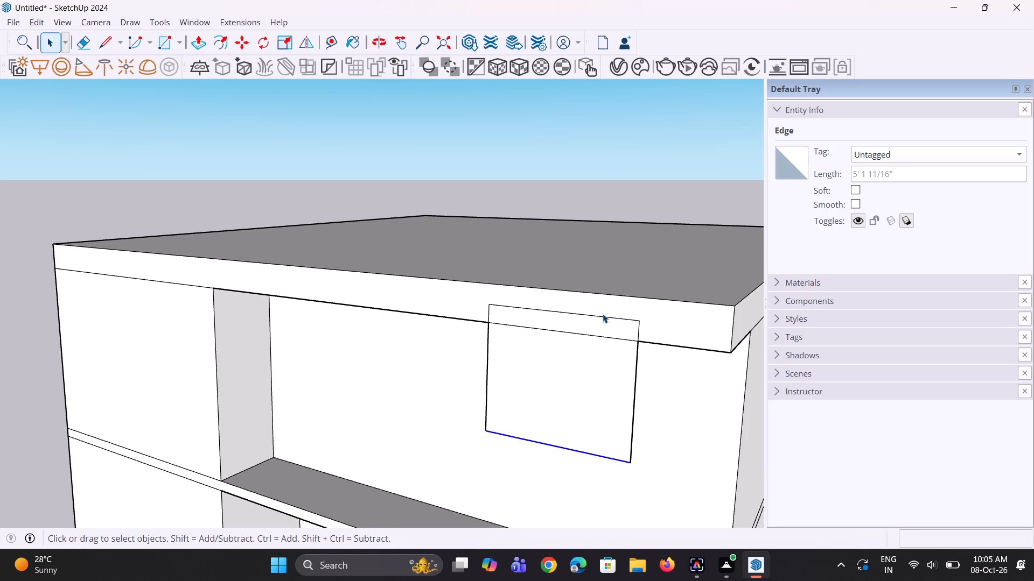
click(603, 317)
scroll(634, 320, up, 1)
key(m)
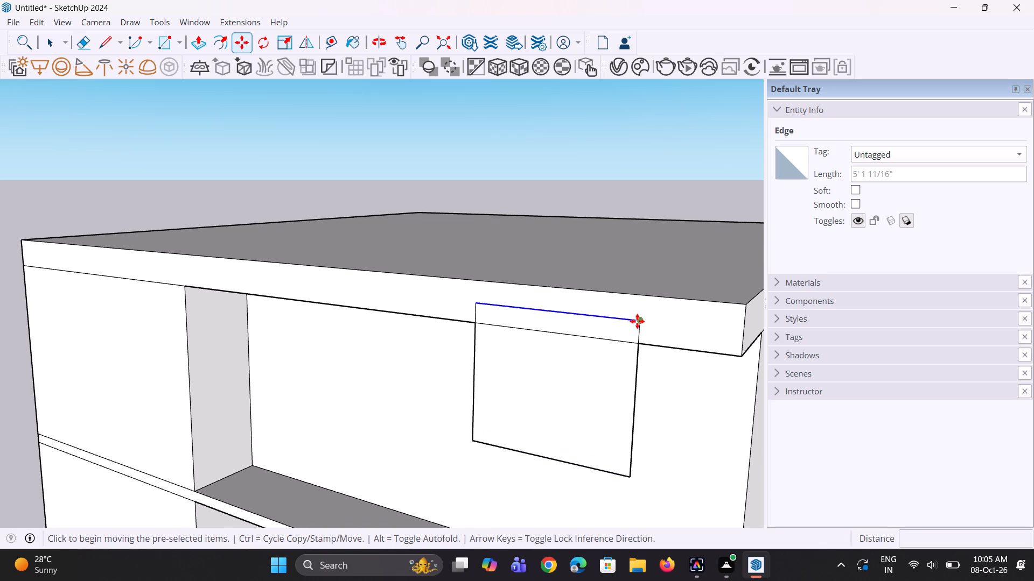
click(637, 321)
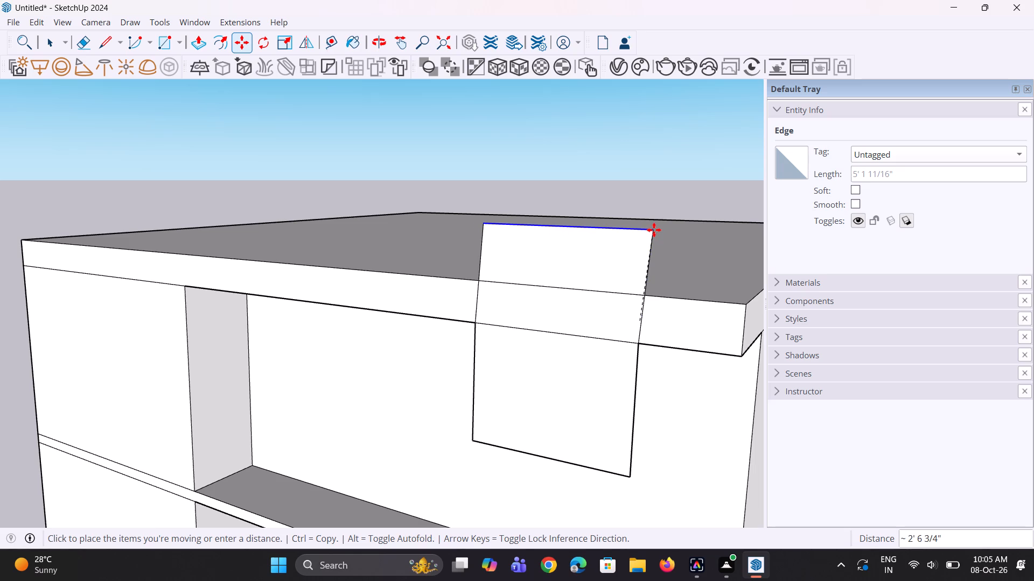
click(647, 236)
Move the panel's lower edge down about 6' 9 13/16" so it extends just below the middle slab band.
scroll(485, 286, down, 3)
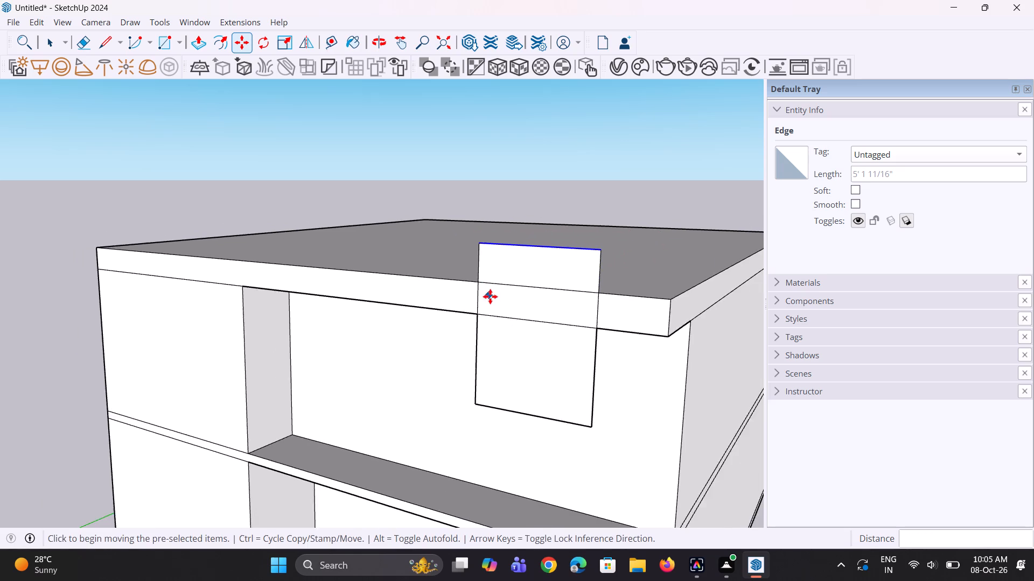
scroll(490, 296, down, 6)
middle_drag(516, 359, 541, 348)
middle_click(543, 346)
key(space)
key(space)
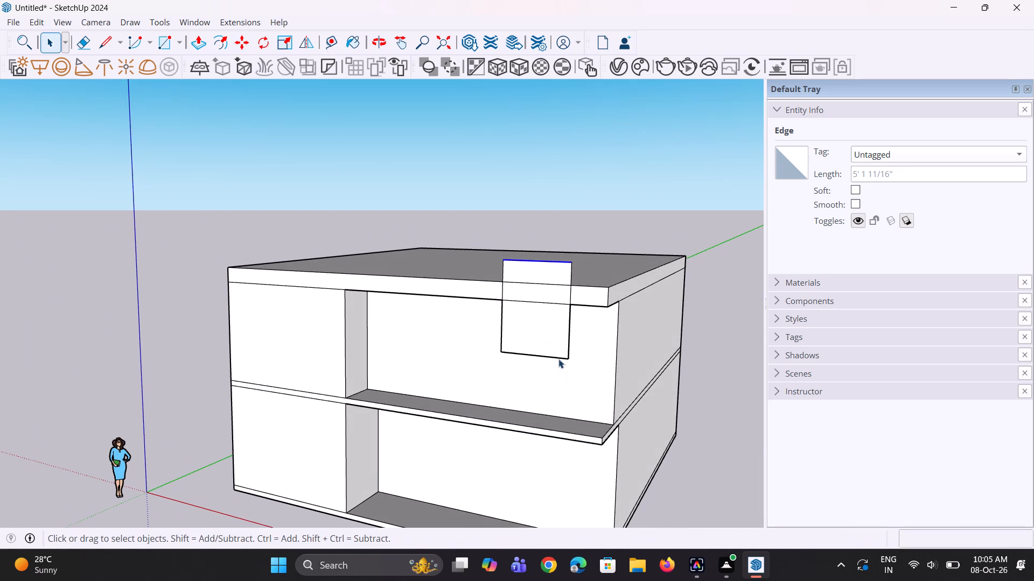
click(558, 358)
scroll(563, 366, up, 2)
key(m)
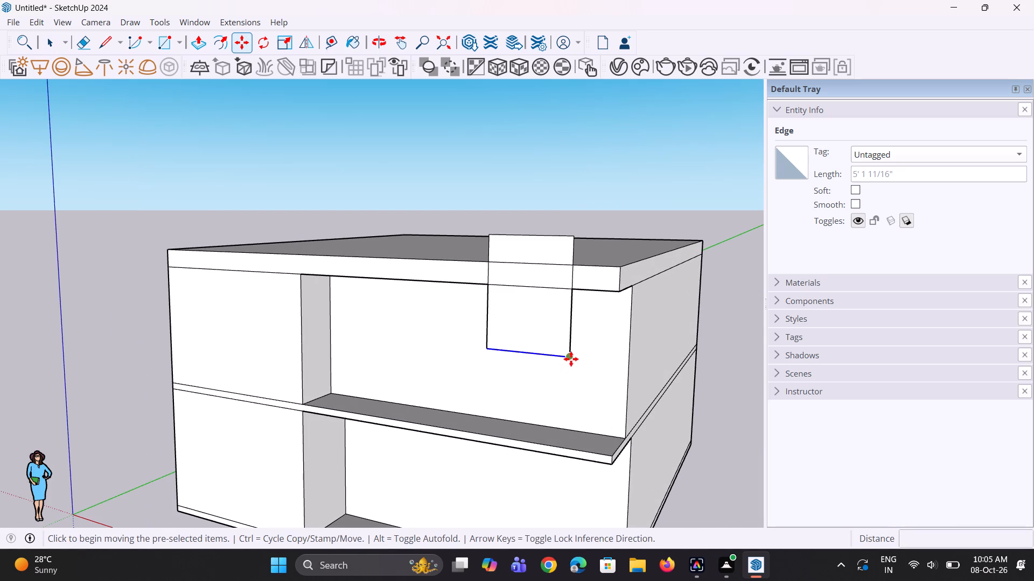
click(571, 359)
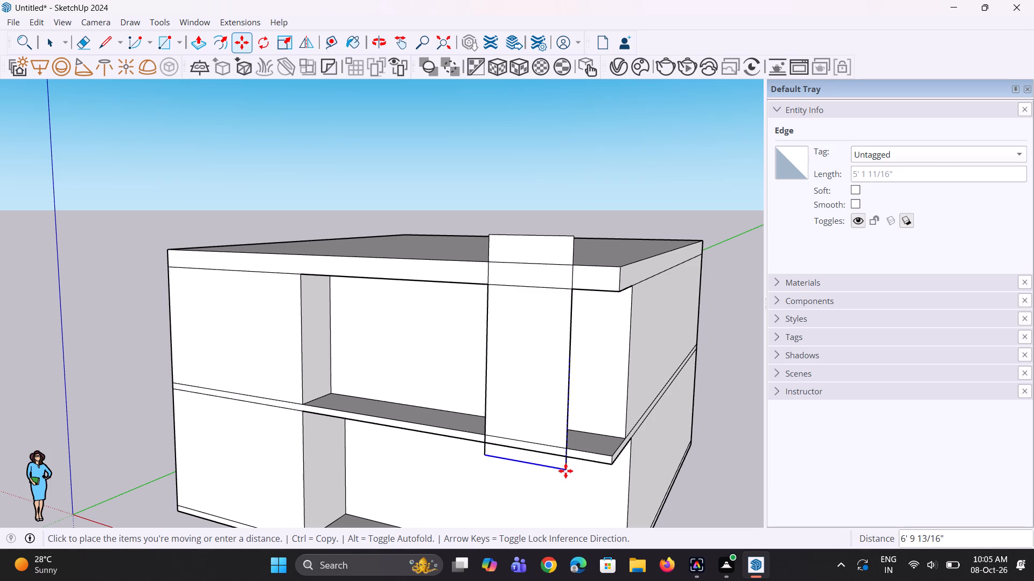
click(565, 471)
Move all five segments of the panel's side edge nearest the slab corner outward about 6", widening the panel to about 5' 8".
scroll(489, 396, down, 7)
middle_drag(522, 409, 539, 402)
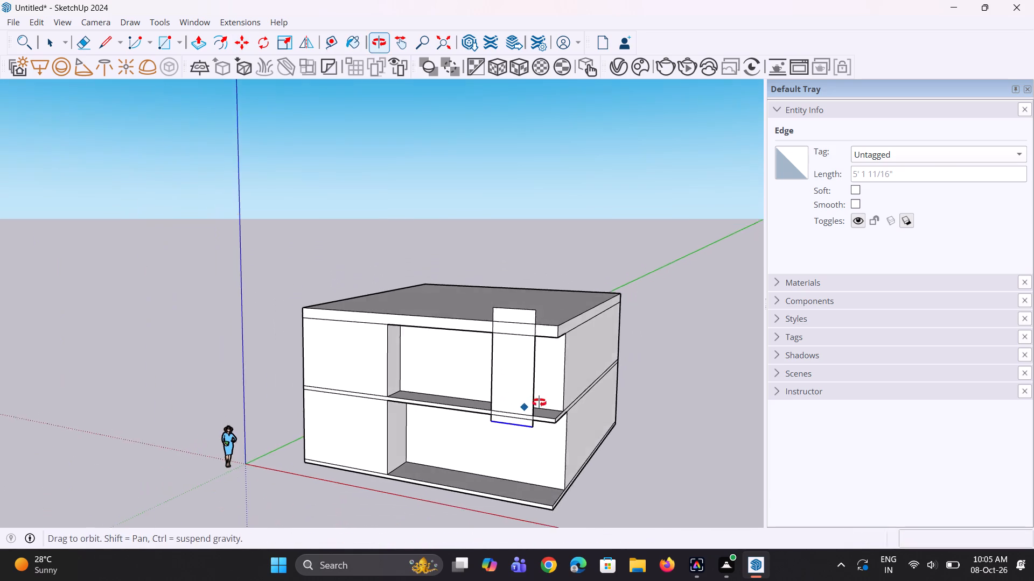
middle_drag(539, 402, 543, 400)
middle_click(548, 397)
scroll(517, 449, up, 3)
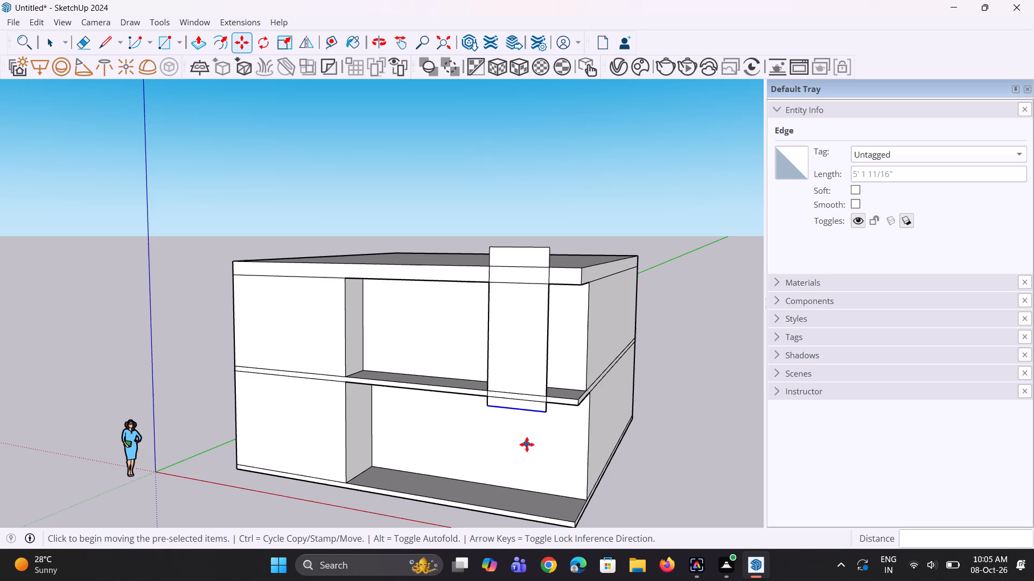
scroll(484, 220, up, 2)
middle_drag(598, 266, 673, 280)
middle_drag(677, 280, 686, 280)
middle_click(686, 280)
scroll(617, 281, up, 3)
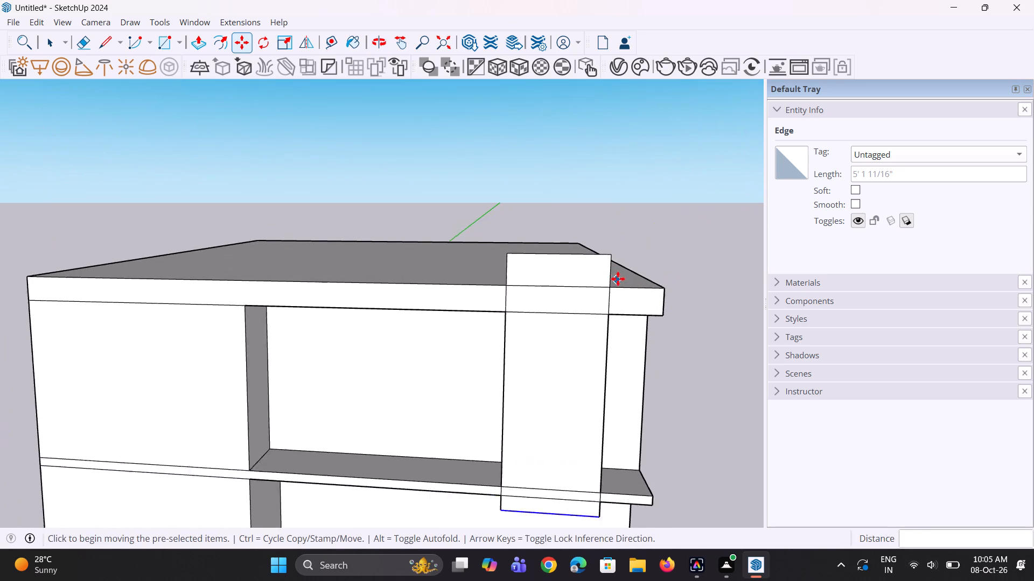
scroll(618, 279, up, 3)
key(space)
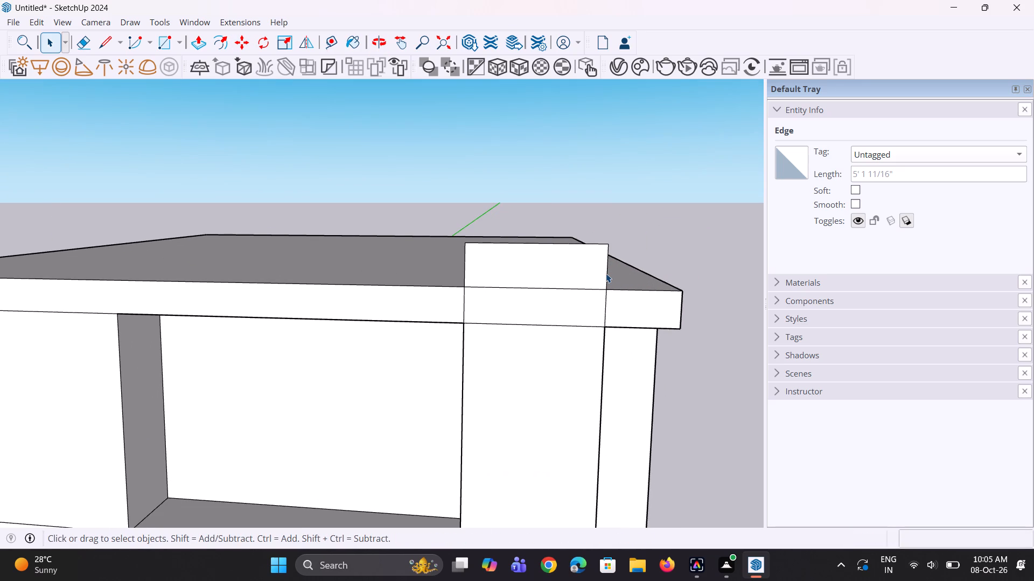
click(606, 273)
key(space)
key(space)
key(space)
key(space)
key(space)
key(space)
key(space)
key(space)
key(space)
key(space)
key(space)
key(space)
key(space)
key(space)
key(space)
key(space)
key(space)
key(space)
key(space)
key(space)
click(604, 307)
click(605, 315)
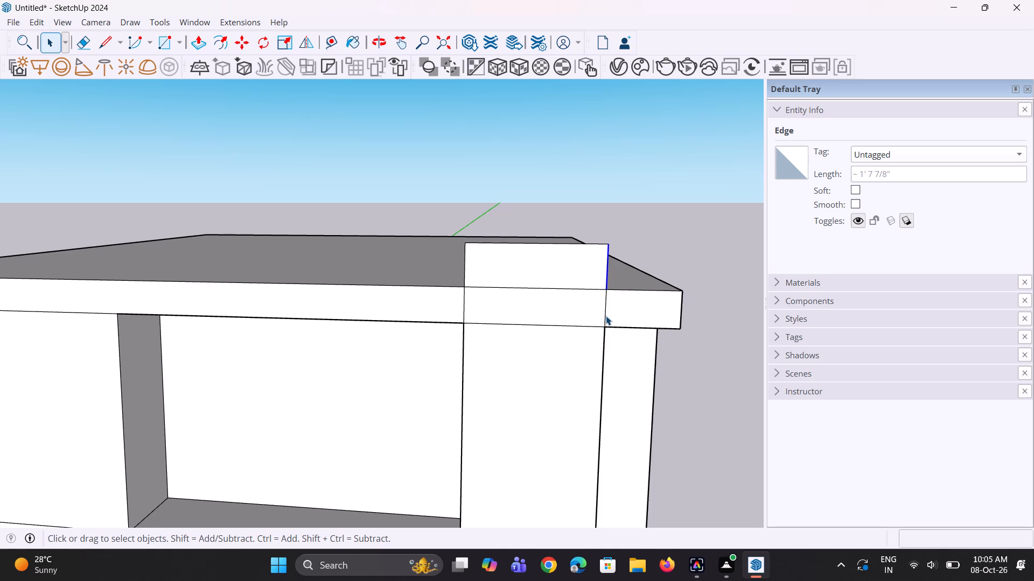
ctrl+click(604, 313)
ctrl+click(604, 349)
scroll(569, 243, down, 7)
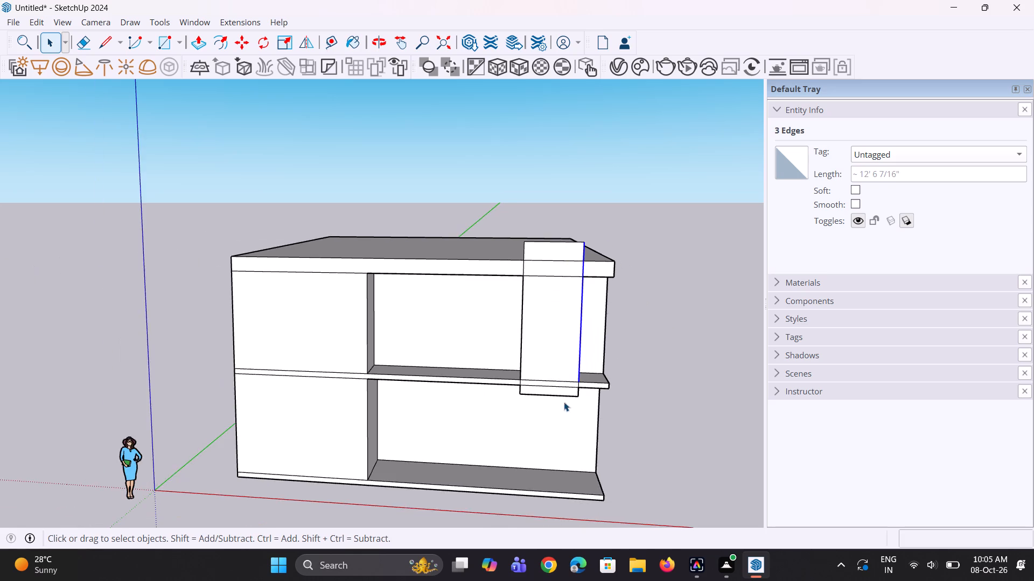
scroll(564, 402, up, 12)
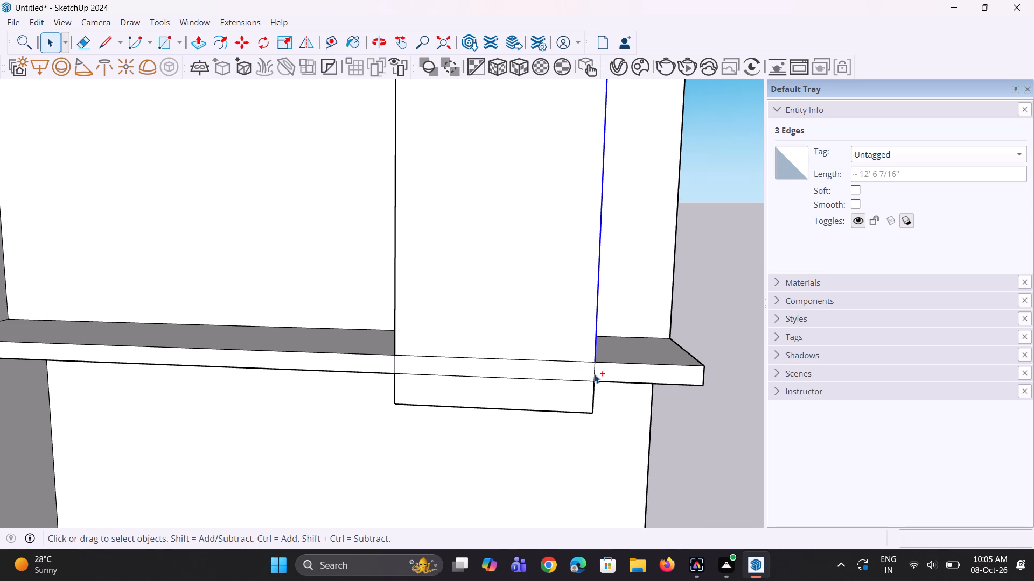
ctrl+click(594, 374)
ctrl+click(592, 401)
key(m)
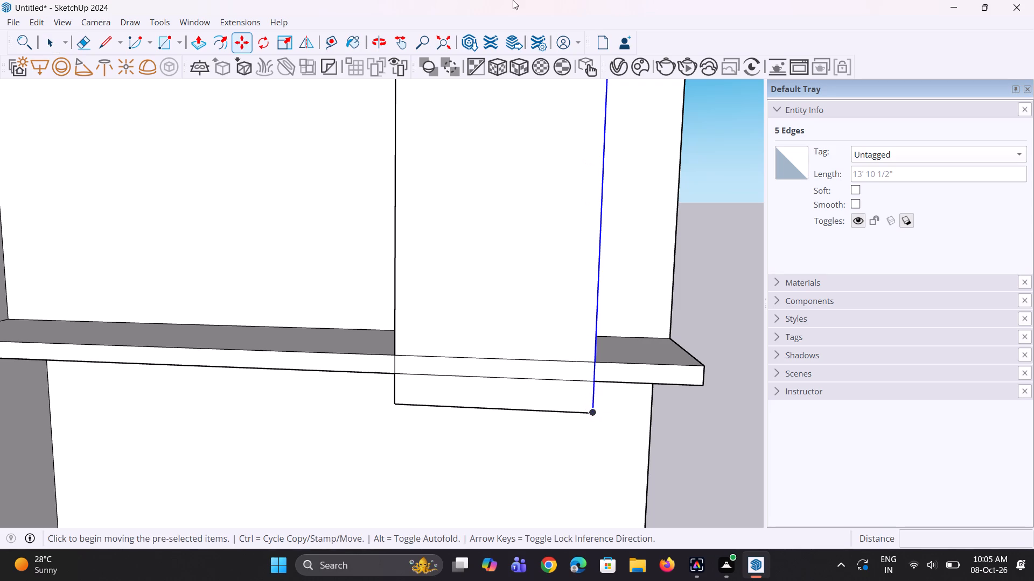
scroll(189, 268, down, 9)
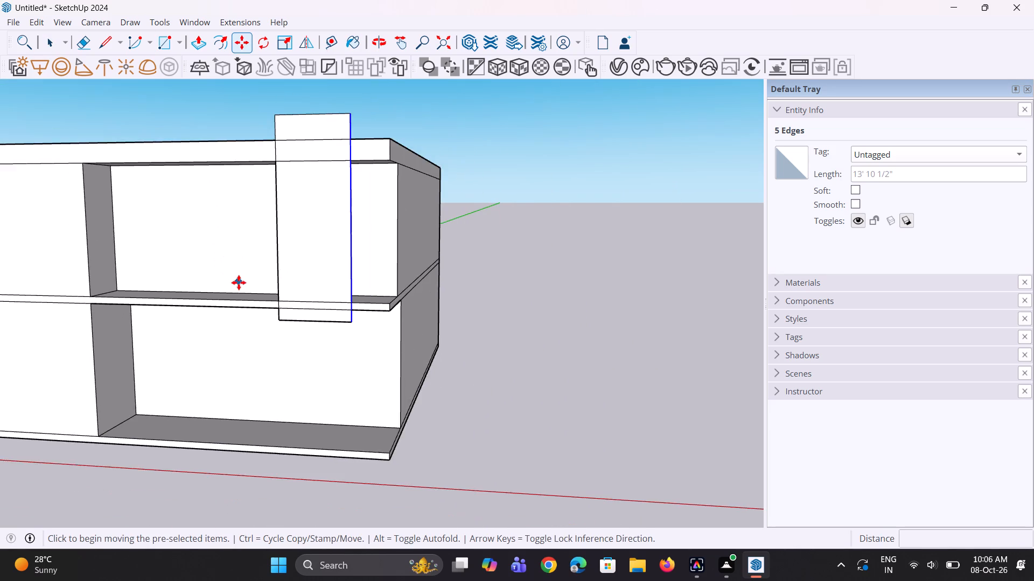
scroll(241, 279, down, 3)
scroll(299, 181, up, 10)
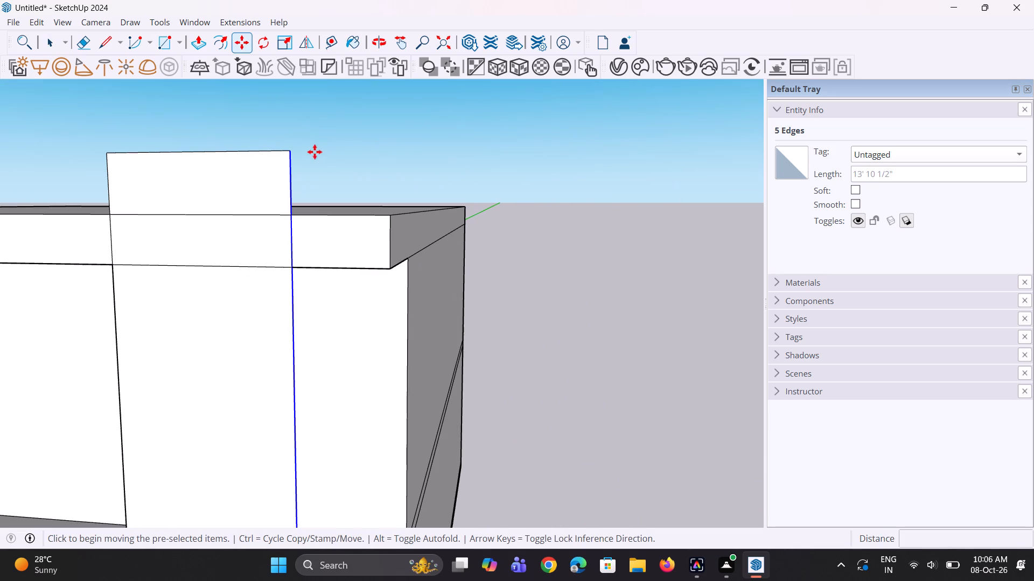
click(291, 152)
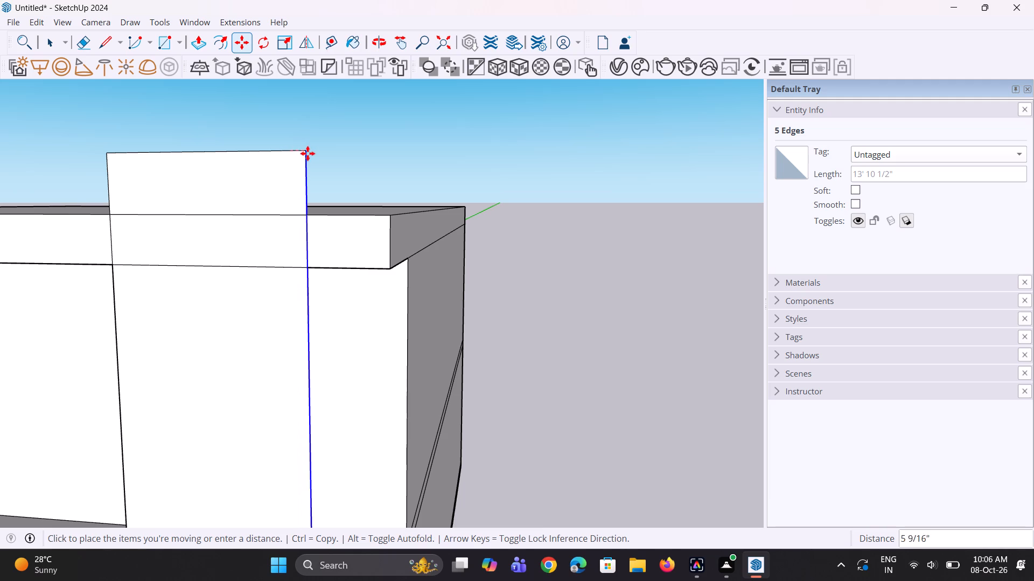
click(310, 154)
scroll(315, 159, down, 11)
key(space)
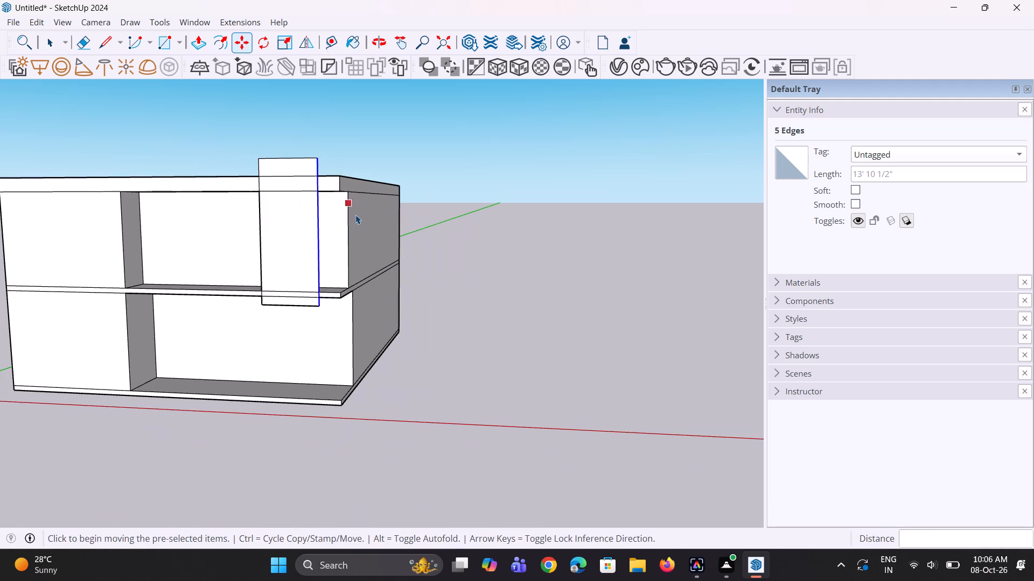
key(space)
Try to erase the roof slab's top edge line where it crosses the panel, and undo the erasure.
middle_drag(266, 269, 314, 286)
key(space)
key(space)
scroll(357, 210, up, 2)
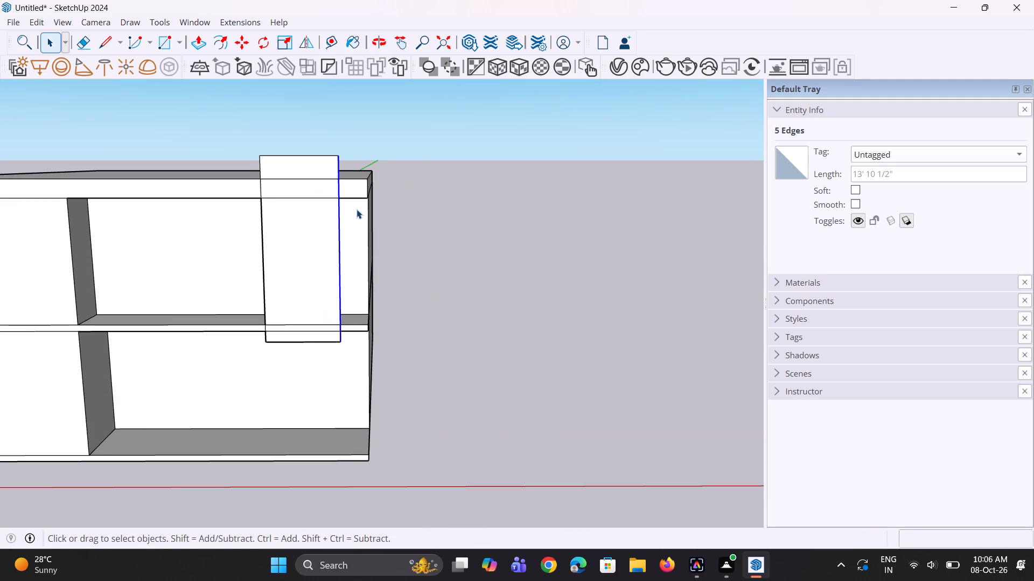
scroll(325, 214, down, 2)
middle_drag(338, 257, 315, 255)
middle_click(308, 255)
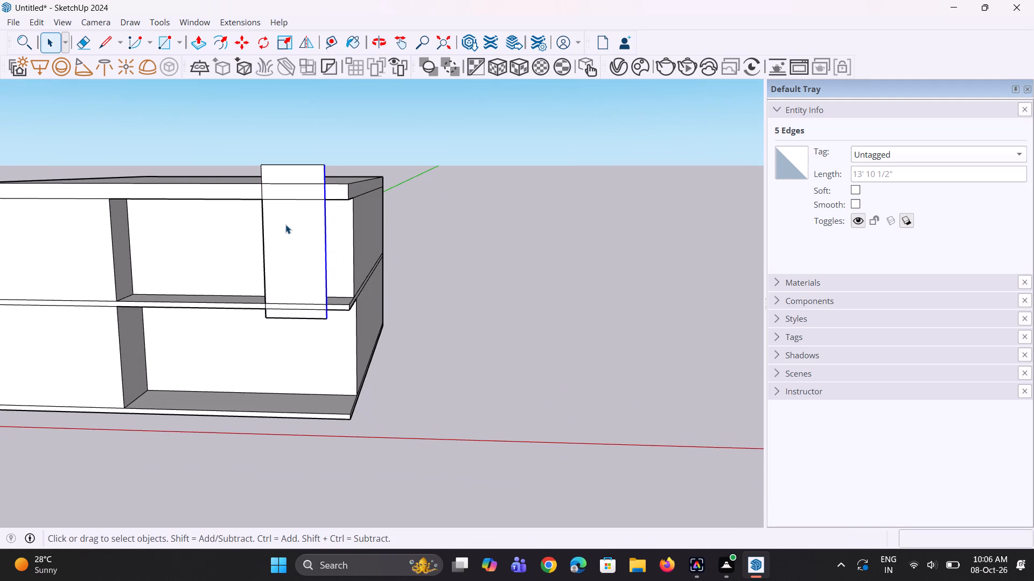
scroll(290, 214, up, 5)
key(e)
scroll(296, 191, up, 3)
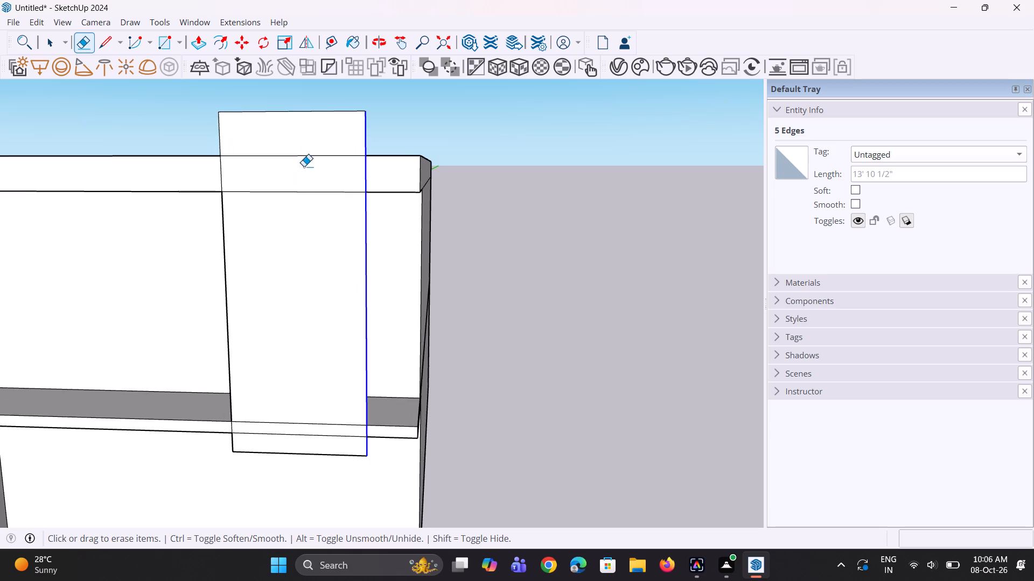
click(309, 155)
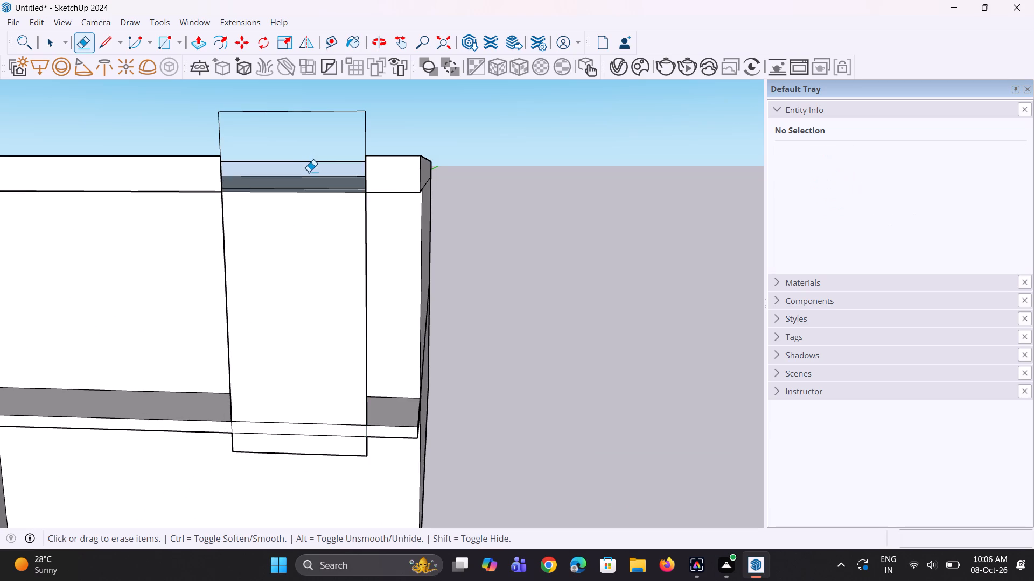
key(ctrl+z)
Move the panel's lower edge further straight down, extending the panel well below the middle slab band.
middle_drag(271, 233, 107, 271)
middle_click(95, 271)
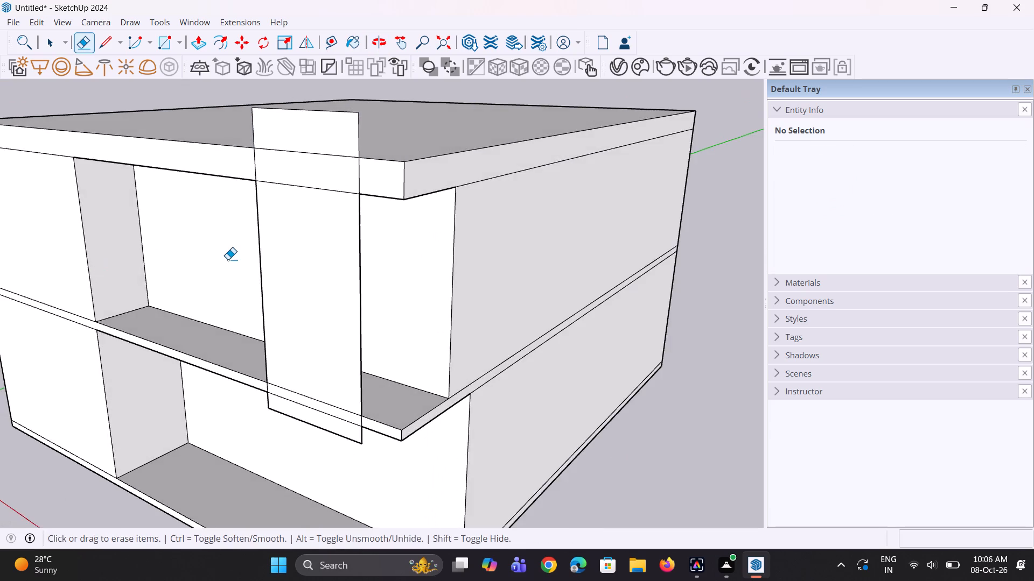
scroll(228, 259, down, 5)
middle_drag(234, 262, 275, 235)
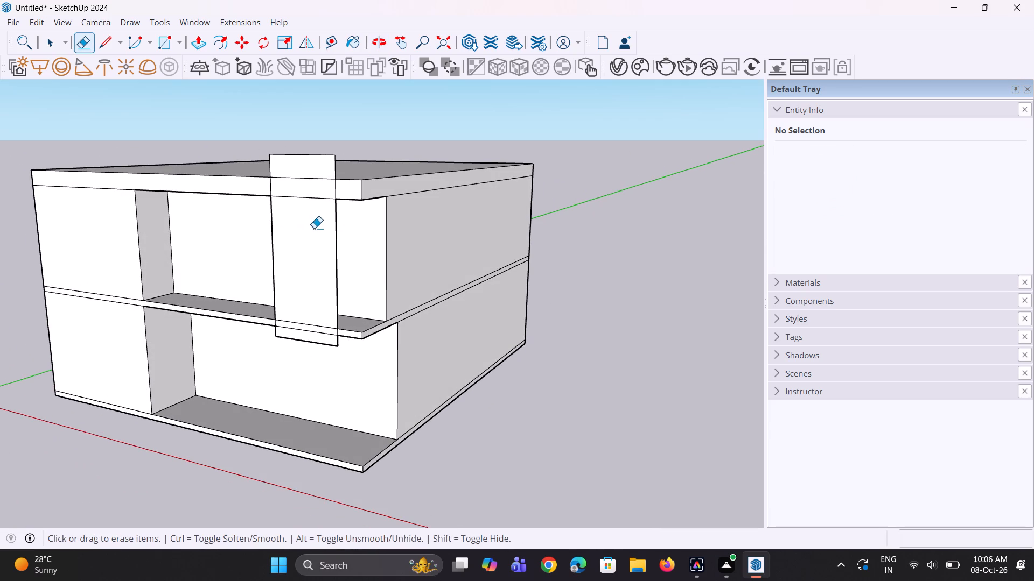
middle_drag(297, 260, 353, 260)
scroll(358, 268, up, 2)
middle_drag(355, 305, 361, 282)
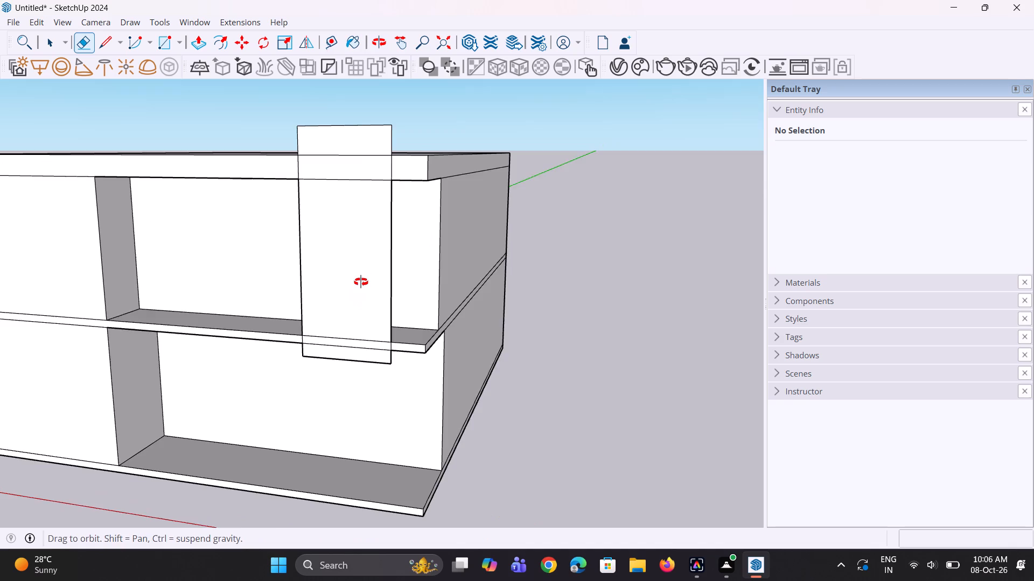
middle_drag(361, 282, 362, 275)
key(space)
scroll(353, 377, up, 3)
click(358, 336)
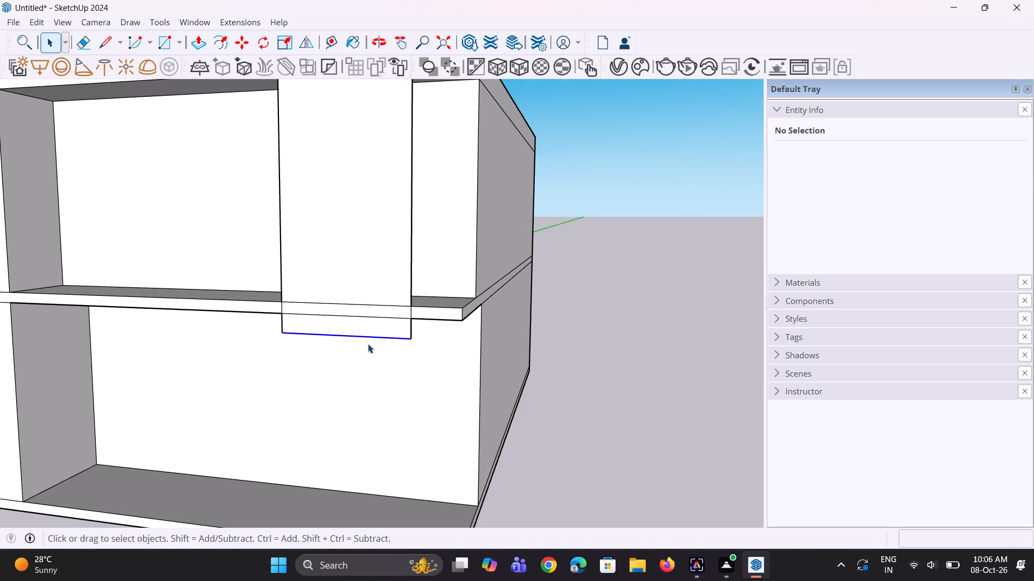
key(m)
click(408, 341)
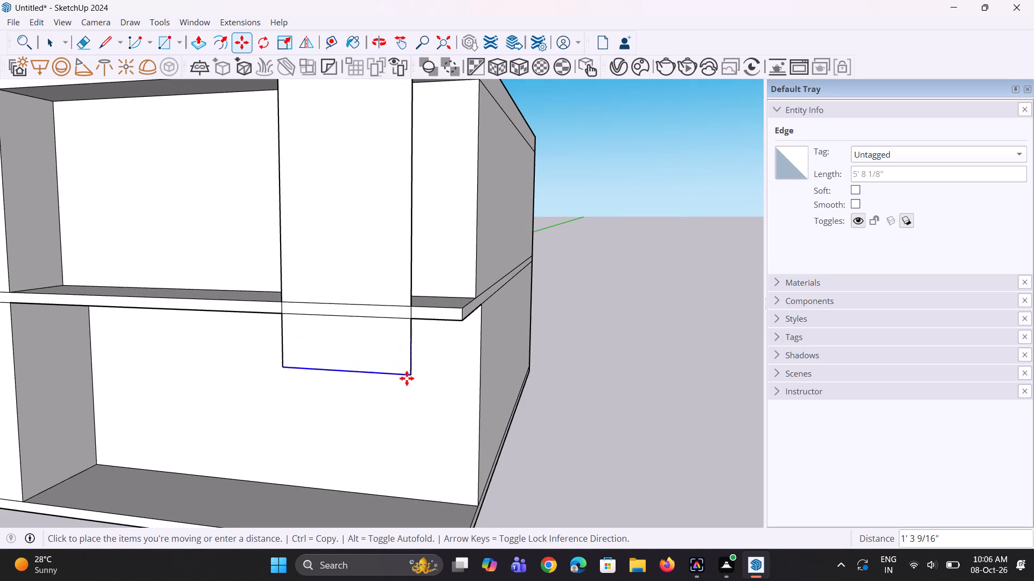
click(408, 394)
key(space)
key(space)
Extrude the panel's three upper faces, from above the roof down to the middle slab, outward about 1' 11 3/16".
scroll(376, 394, down, 4)
key(p)
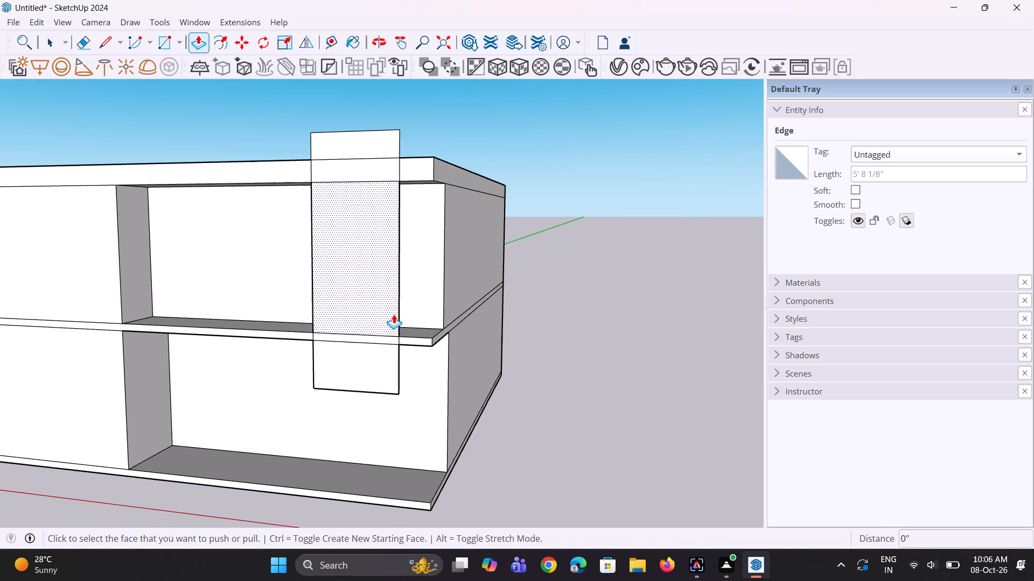
middle_drag(393, 313, 349, 351)
scroll(353, 174, up, 1)
click(353, 170)
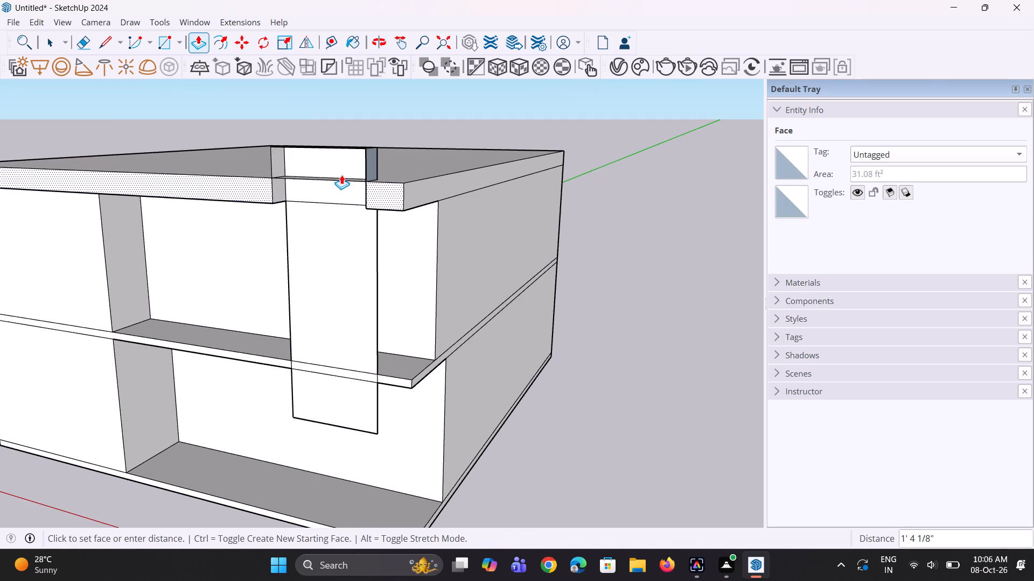
key(Escape)
click(348, 166)
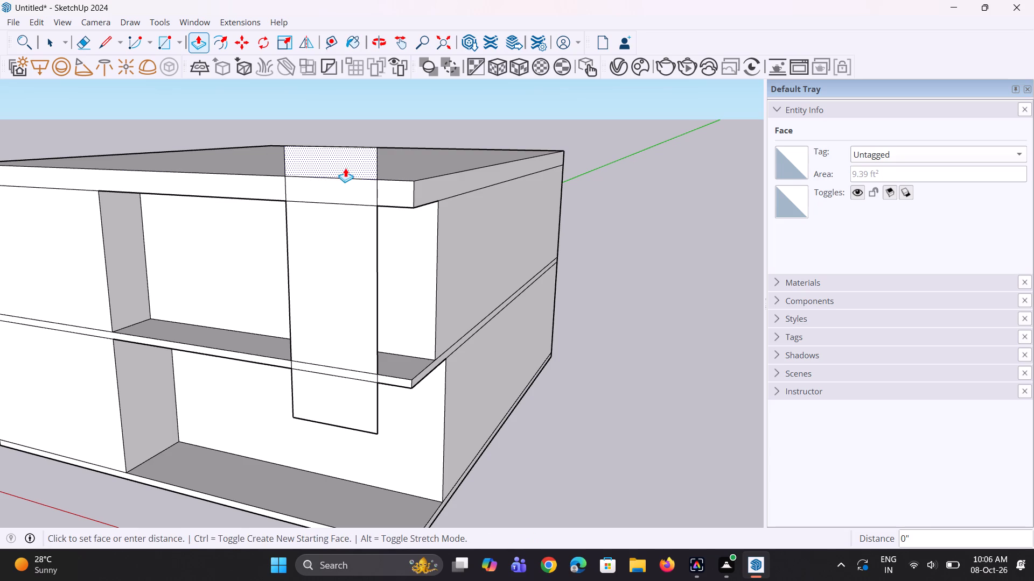
click(332, 176)
click(342, 196)
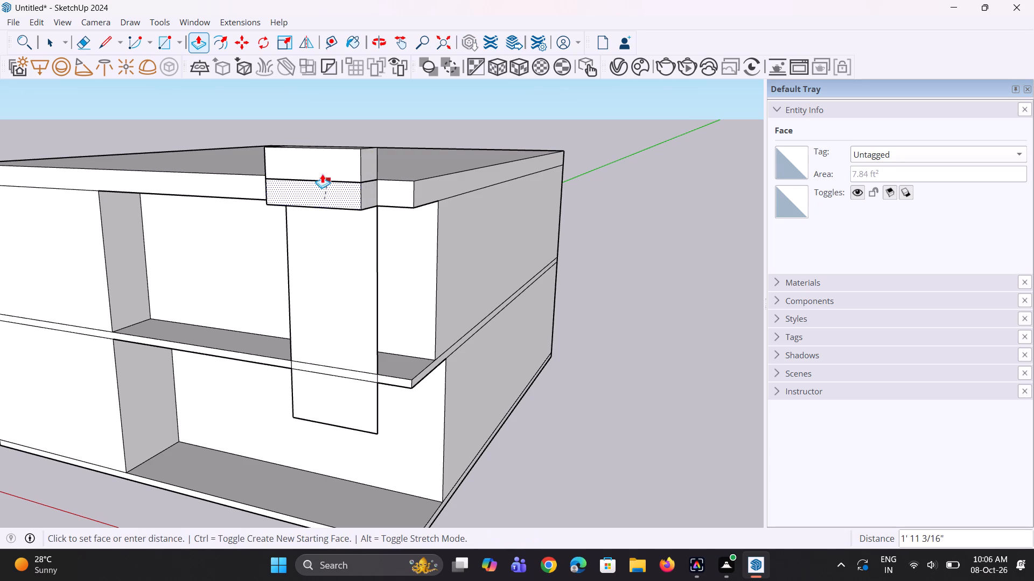
click(318, 168)
click(348, 271)
click(326, 198)
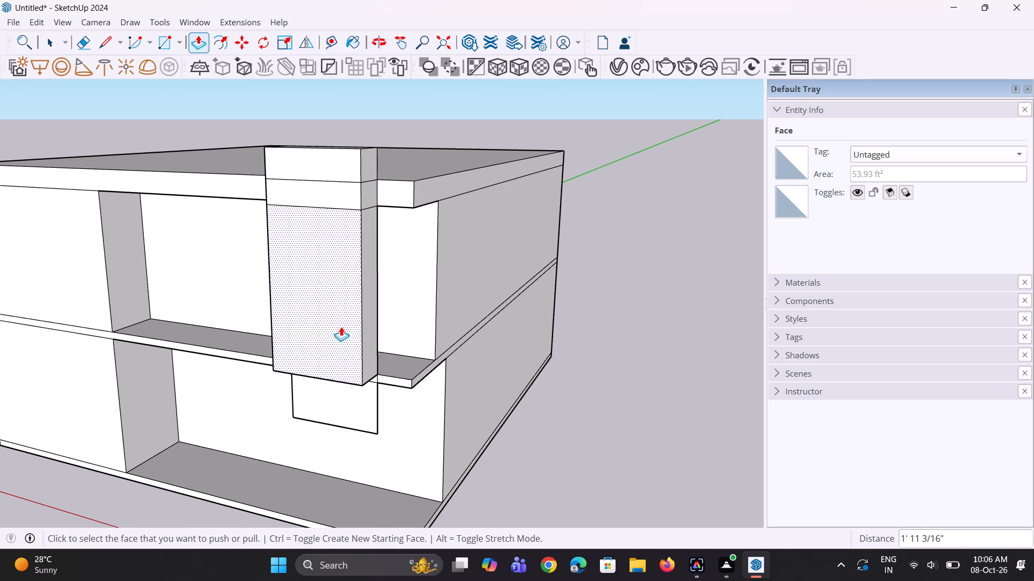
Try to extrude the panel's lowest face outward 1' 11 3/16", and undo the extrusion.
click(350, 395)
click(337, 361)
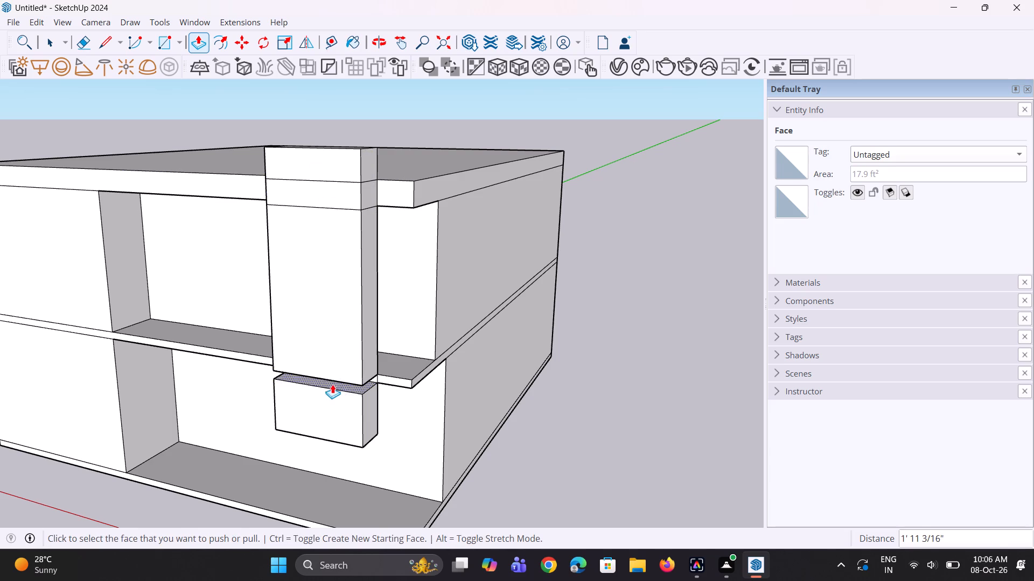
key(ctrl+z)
Extrude the panel's middle slab strip and lowest face outward 1' 11 3/16", flush with the faces above.
ctrl+middle_drag(330, 384, 360, 337)
scroll(329, 382, up, 6)
middle_drag(367, 344, 372, 328)
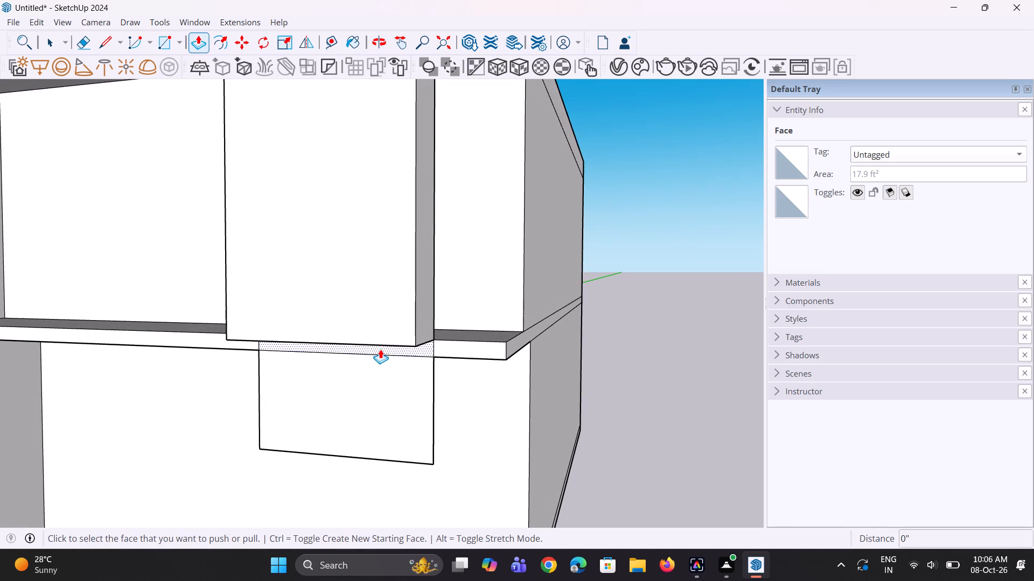
click(380, 349)
click(370, 332)
click(375, 397)
click(362, 346)
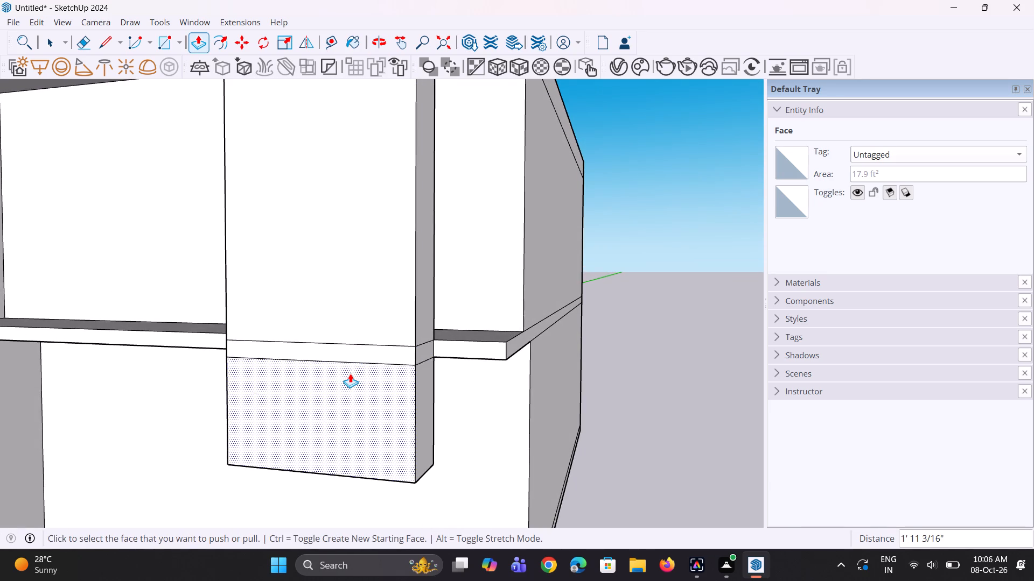
Erase the seam lines at the middle slab band across the extruded panel's front and side faces.
scroll(350, 373, down, 6)
middle_drag(348, 363, 388, 380)
key(e)
scroll(364, 359, up, 5)
click(358, 362)
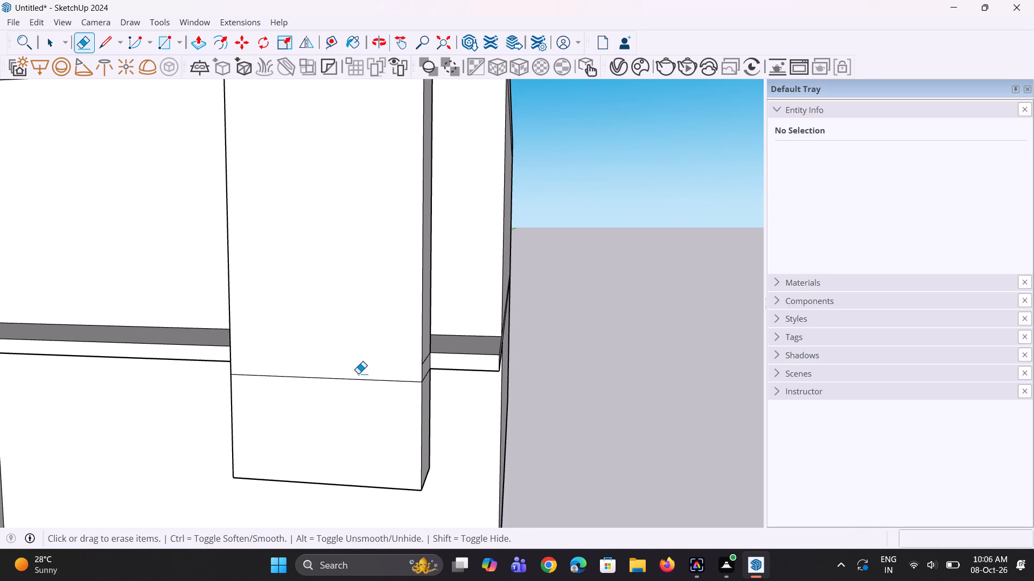
click(358, 381)
middle_drag(458, 396, 380, 394)
scroll(458, 396, down, 1)
scroll(432, 364, up, 5)
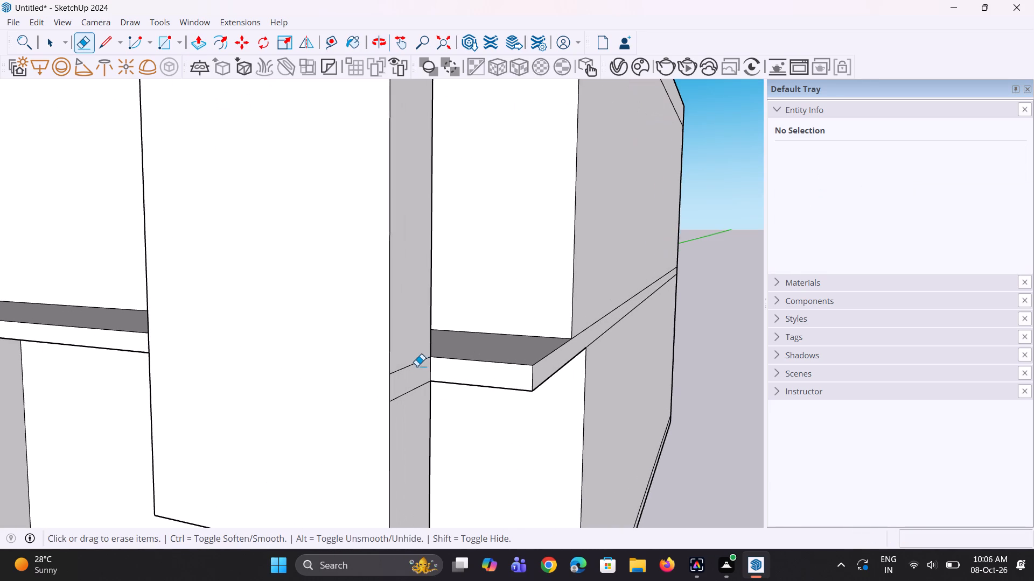
click(417, 366)
click(416, 389)
scroll(388, 380, down, 5)
middle_drag(257, 371, 284, 374)
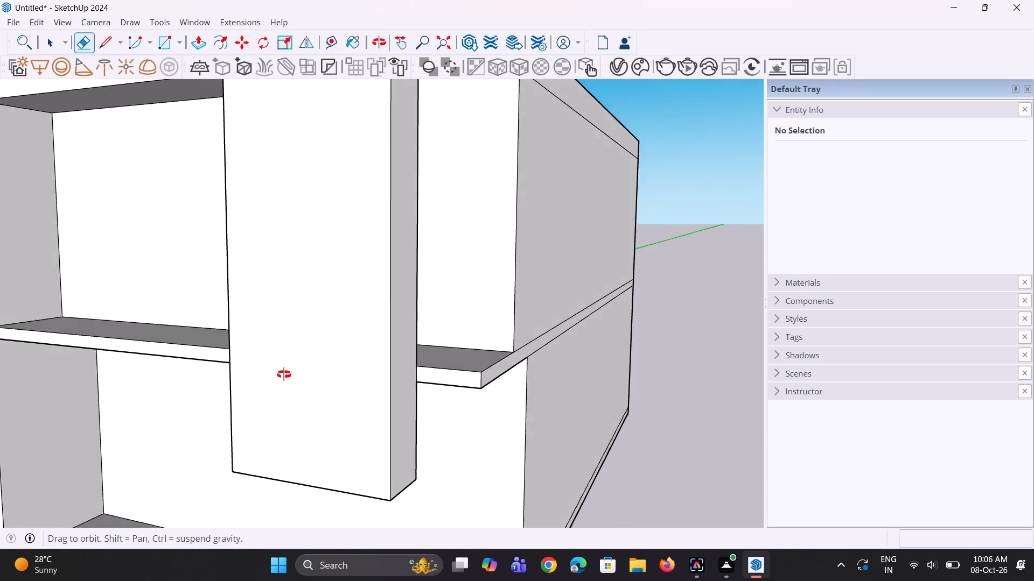
Erase the remaining middle-slab seam line on the side face of the extruded front panel.
middle_drag(284, 374, 785, 356)
scroll(443, 378, up, 3)
click(479, 357)
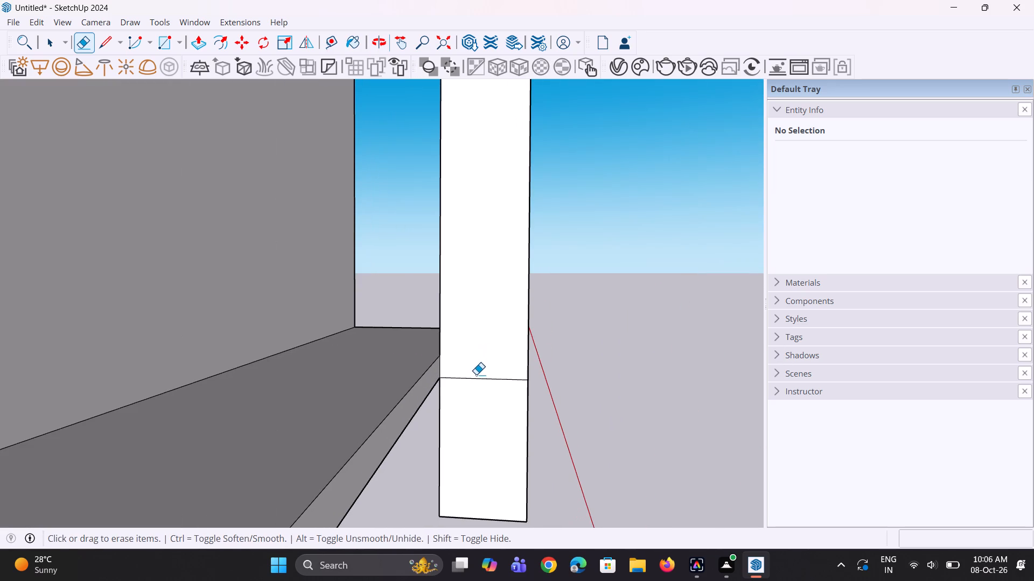
click(476, 374)
click(476, 381)
click(467, 379)
scroll(303, 396, down, 2)
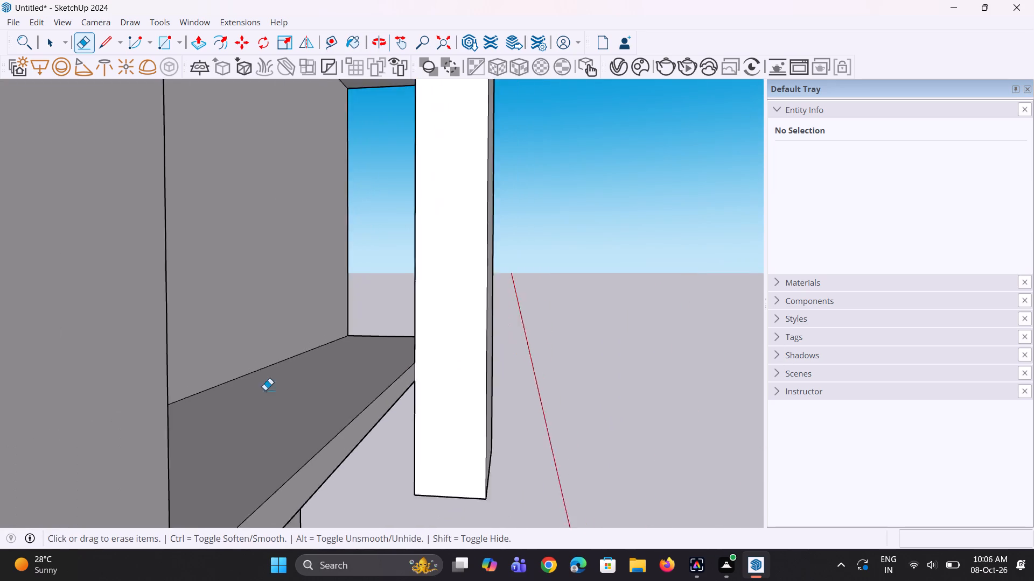
Erase the seam lines at the roof slab band's upper and lower edges across the panel's side and front faces.
scroll(265, 390, down, 12)
scroll(389, 206, up, 11)
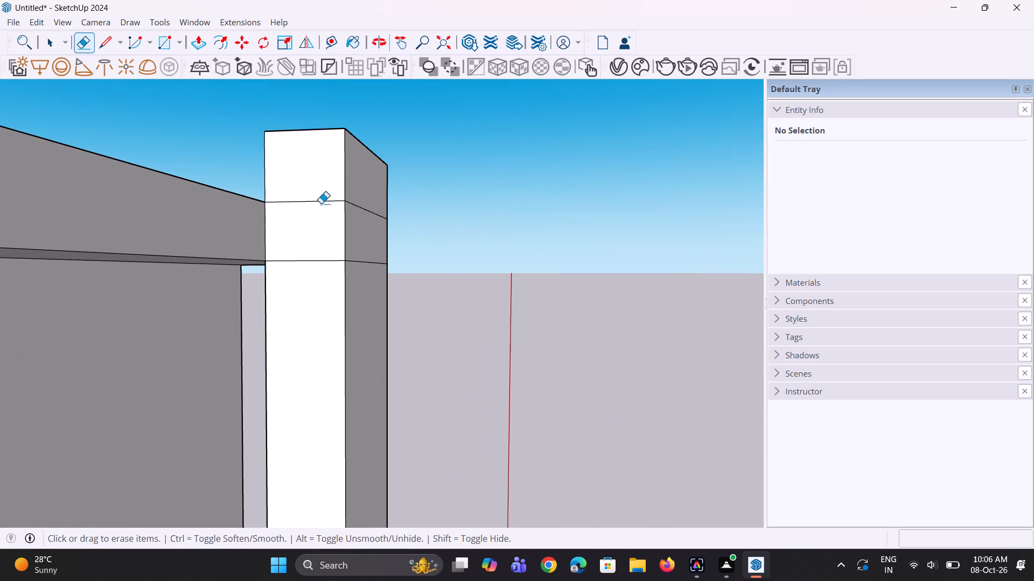
click(319, 201)
click(325, 265)
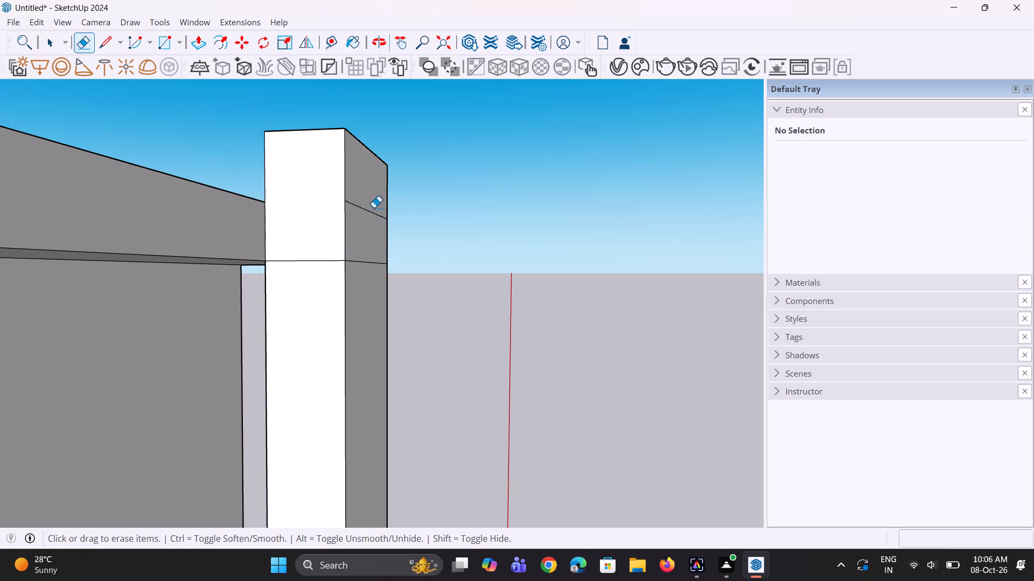
click(372, 212)
click(322, 262)
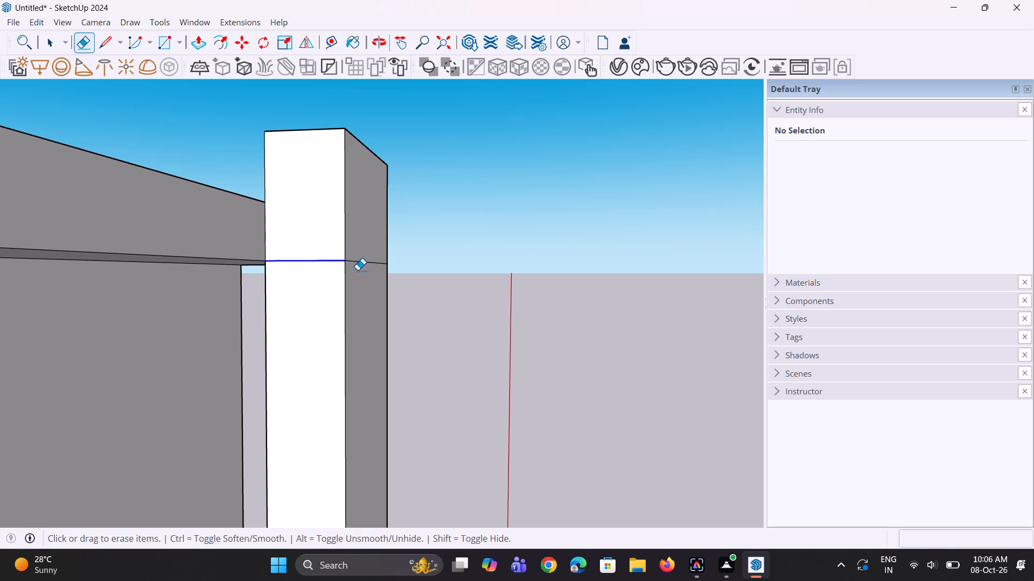
click(367, 264)
Erase the two roof-band seam lines on the panel's opposite side face.
scroll(312, 284, down, 6)
middle_drag(404, 281, 0, 287)
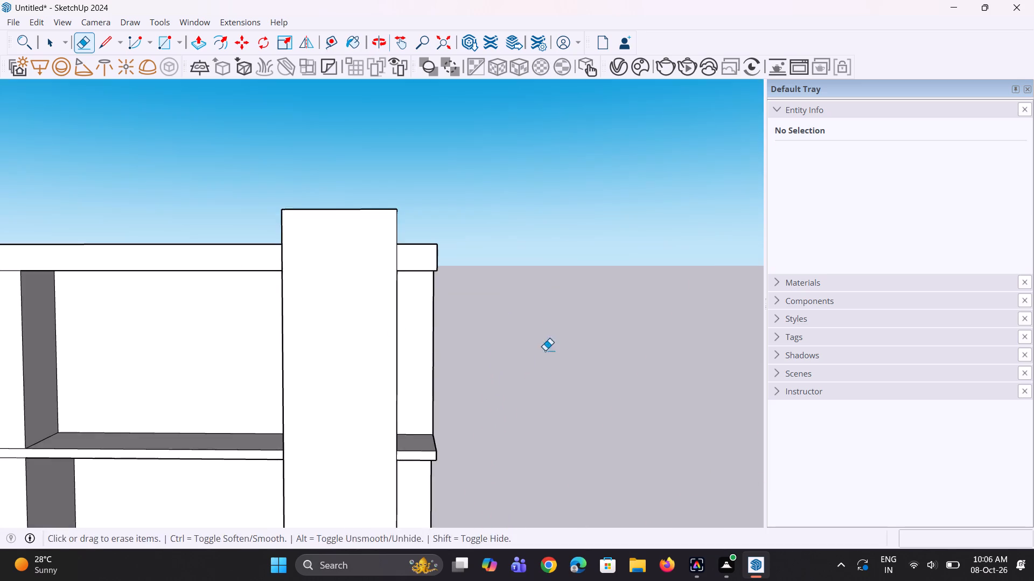
middle_drag(544, 350, 117, 274)
middle_drag(450, 324, 448, 363)
scroll(356, 278, up, 7)
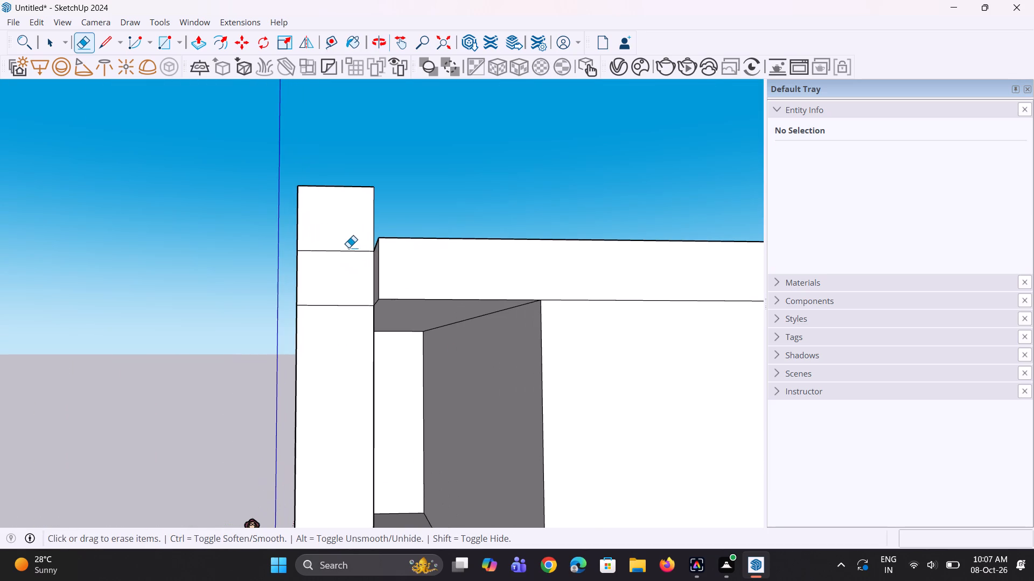
click(358, 250)
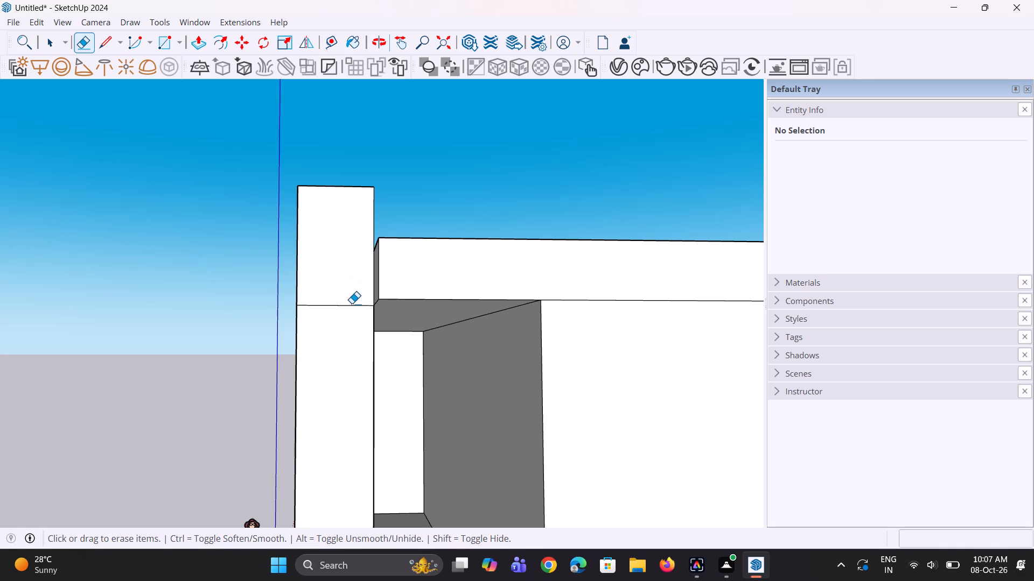
click(352, 303)
click(353, 305)
Draw a tall vertical rectangle about 2' 10" by 12' 1" inside the panel's front face.
scroll(367, 263, down, 12)
middle_drag(310, 317, 518, 352)
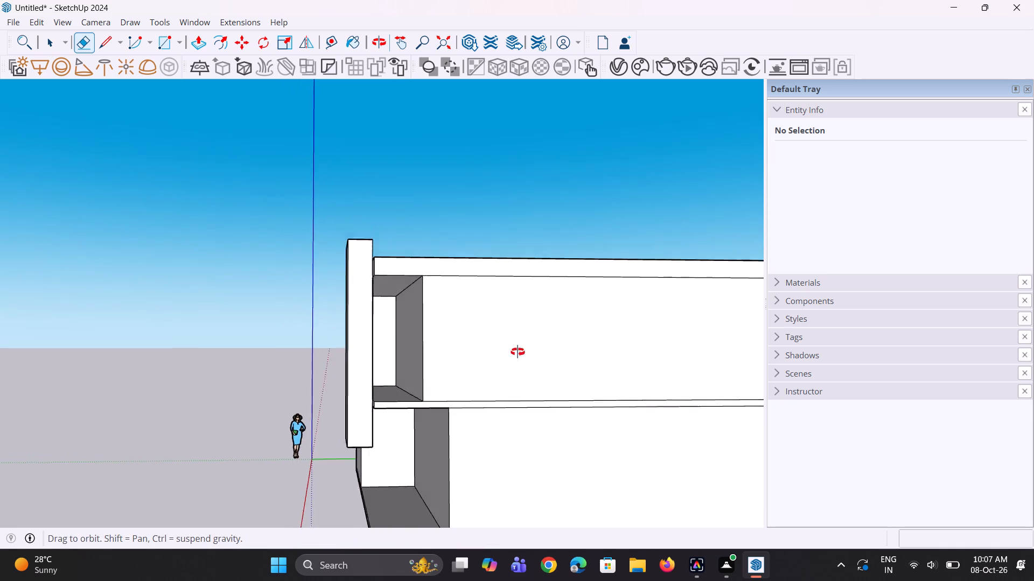
middle_drag(518, 352, 583, 346)
scroll(484, 335, up, 3)
middle_drag(490, 341, 543, 332)
scroll(511, 310, up, 3)
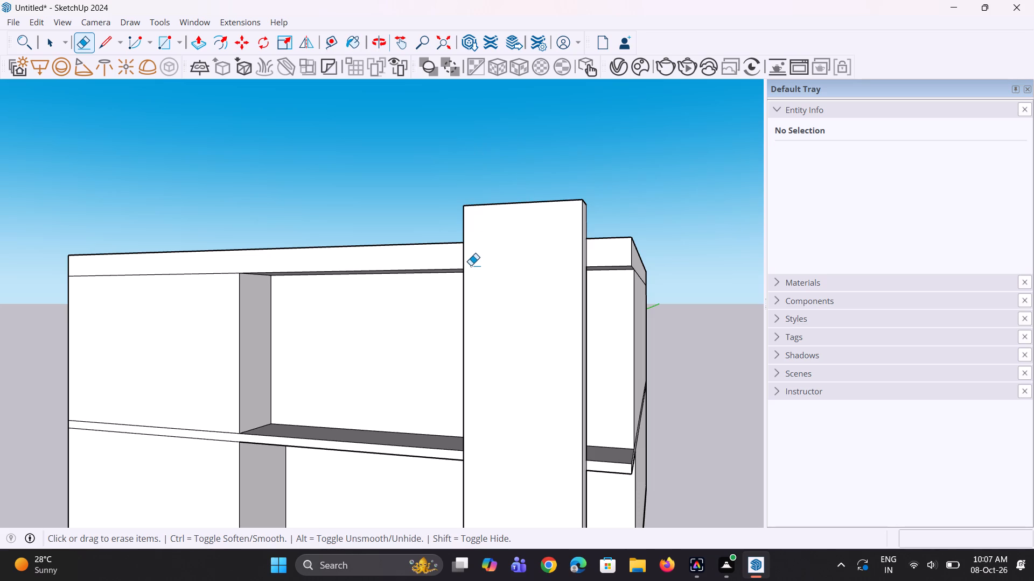
scroll(465, 272, down, 7)
middle_drag(476, 279, 534, 281)
scroll(562, 263, up, 3)
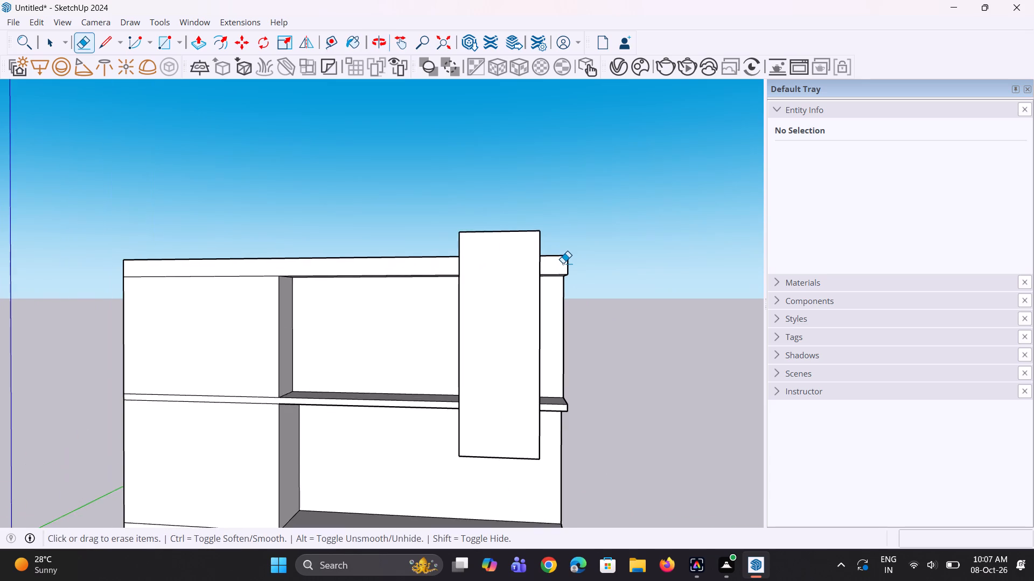
scroll(563, 263, up, 2)
middle_drag(562, 259, 544, 252)
scroll(536, 263, up, 1)
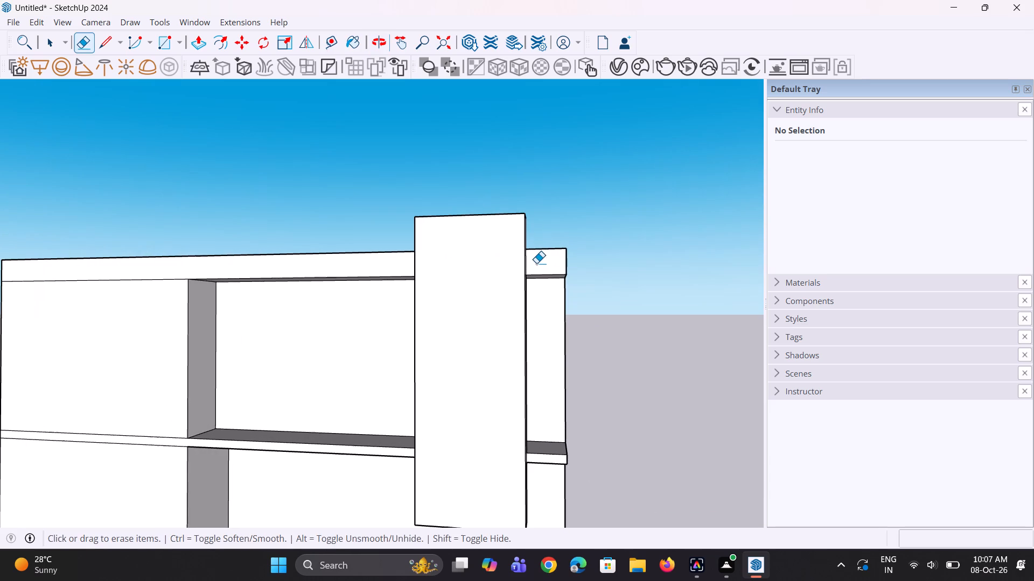
key(r)
click(441, 263)
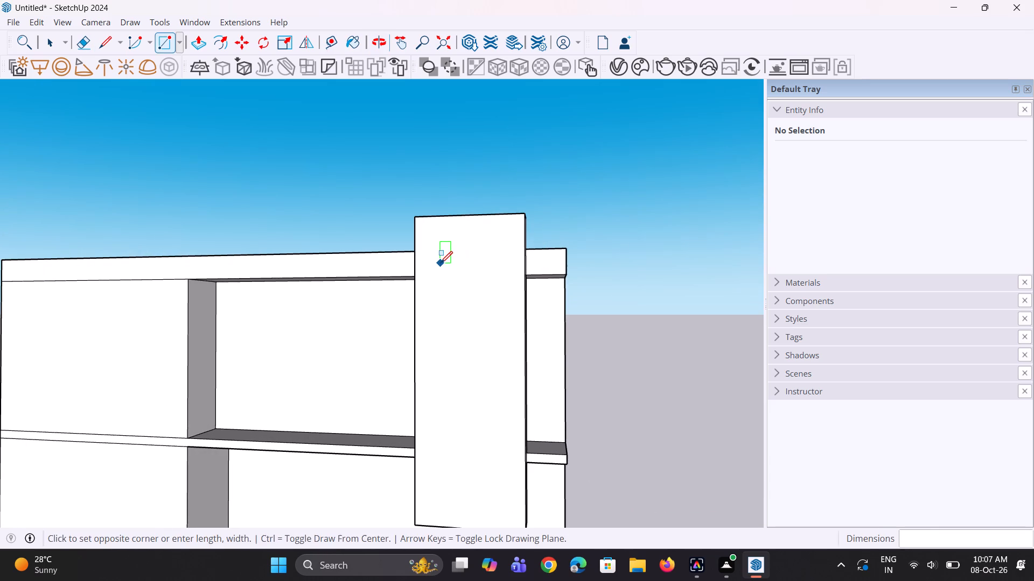
click(494, 498)
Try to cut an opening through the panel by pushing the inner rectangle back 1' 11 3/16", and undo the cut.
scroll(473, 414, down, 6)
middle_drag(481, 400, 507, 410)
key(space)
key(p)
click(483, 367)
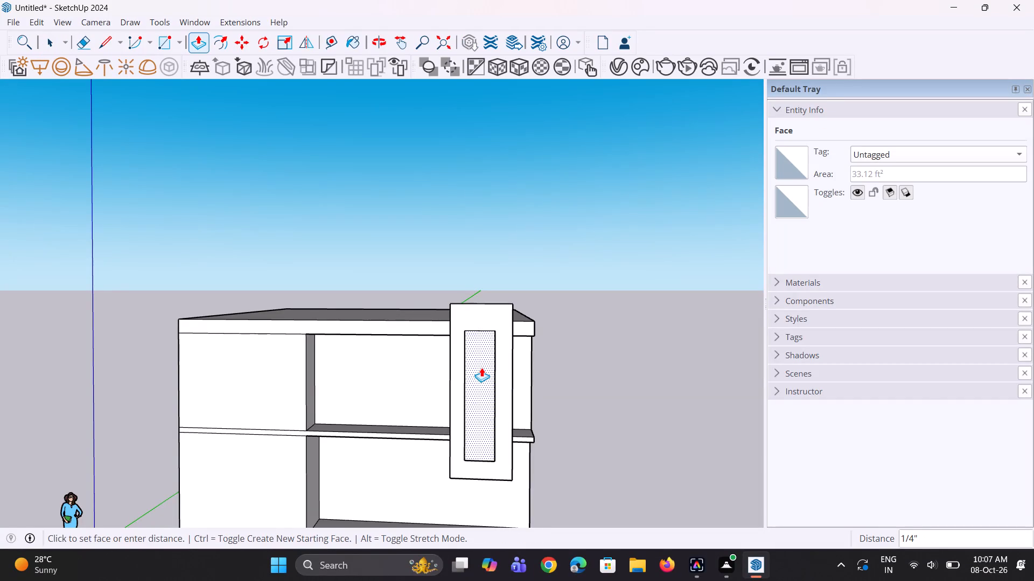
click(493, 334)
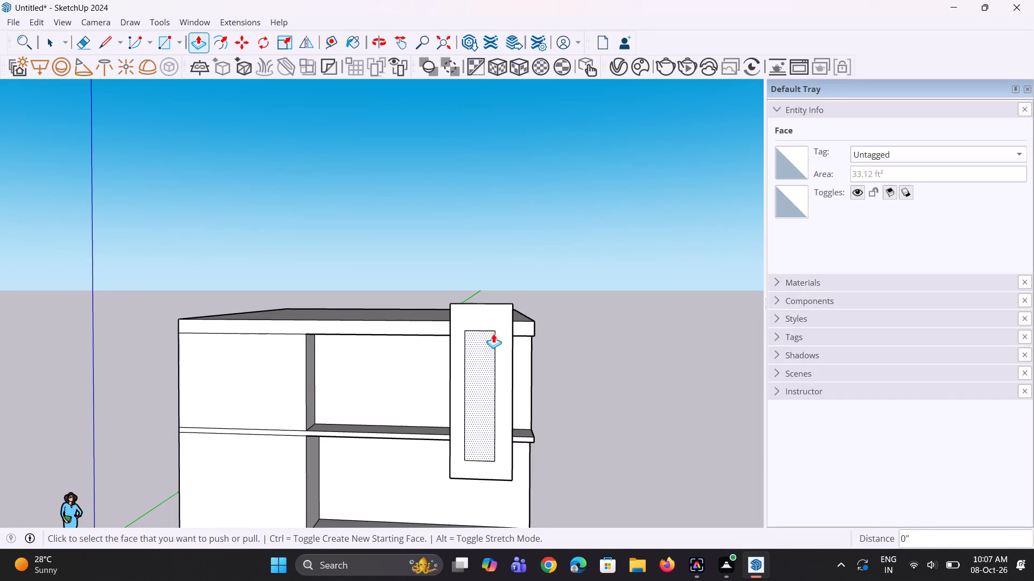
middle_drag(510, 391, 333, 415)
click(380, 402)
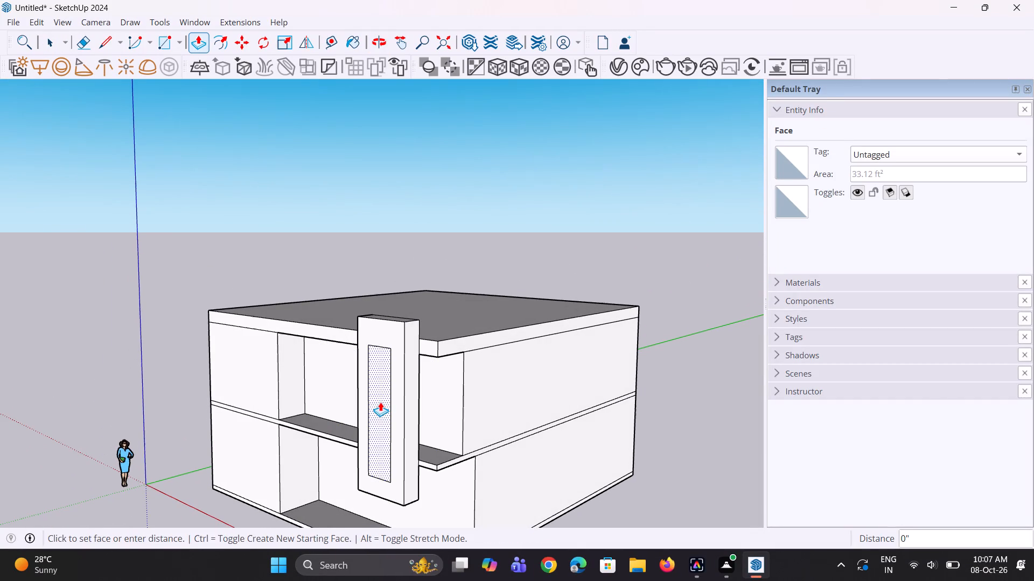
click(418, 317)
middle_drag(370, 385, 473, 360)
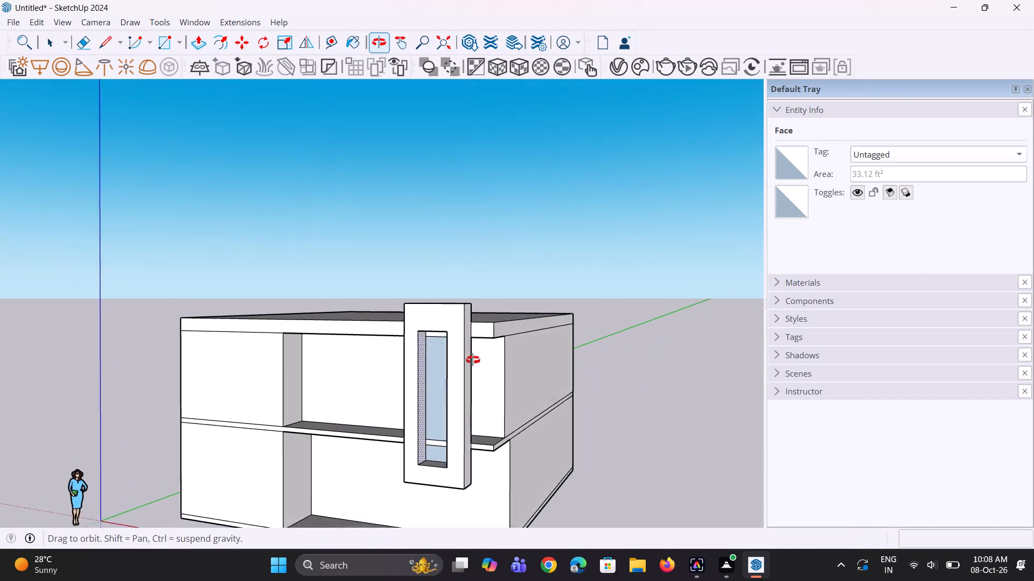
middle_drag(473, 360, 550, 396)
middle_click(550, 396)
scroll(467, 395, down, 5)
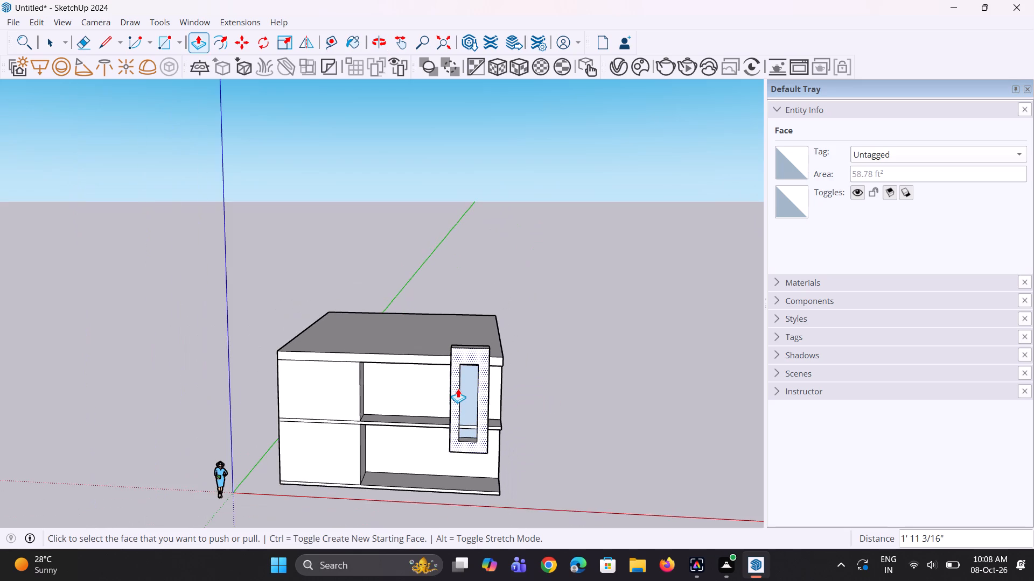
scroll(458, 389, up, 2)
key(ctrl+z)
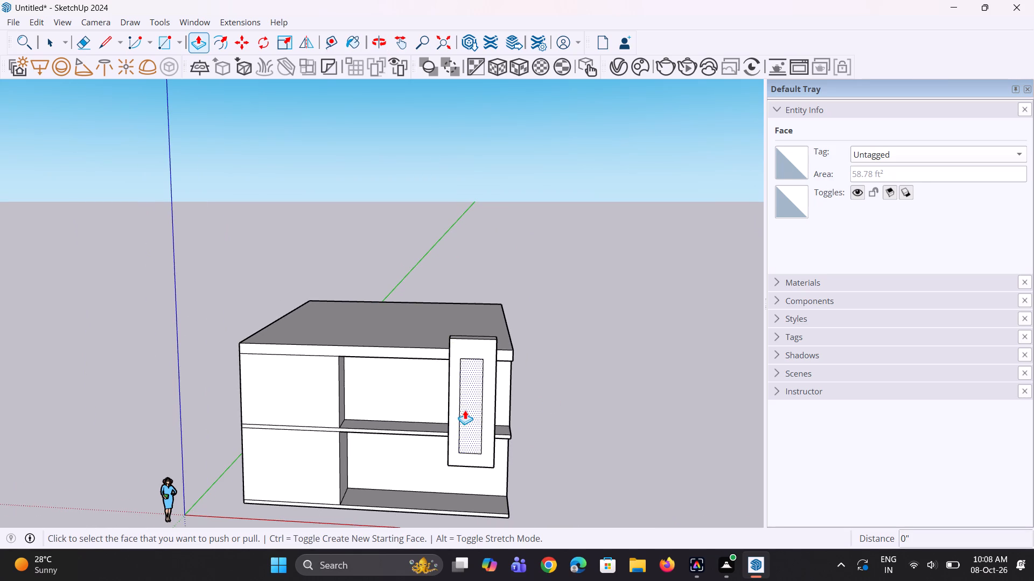
Copy the panel's inner rectangle face about 12' 2 3/4" sideways, into the open space beside the building.
scroll(467, 412, up, 2)
key(space)
click(467, 415)
key(m)
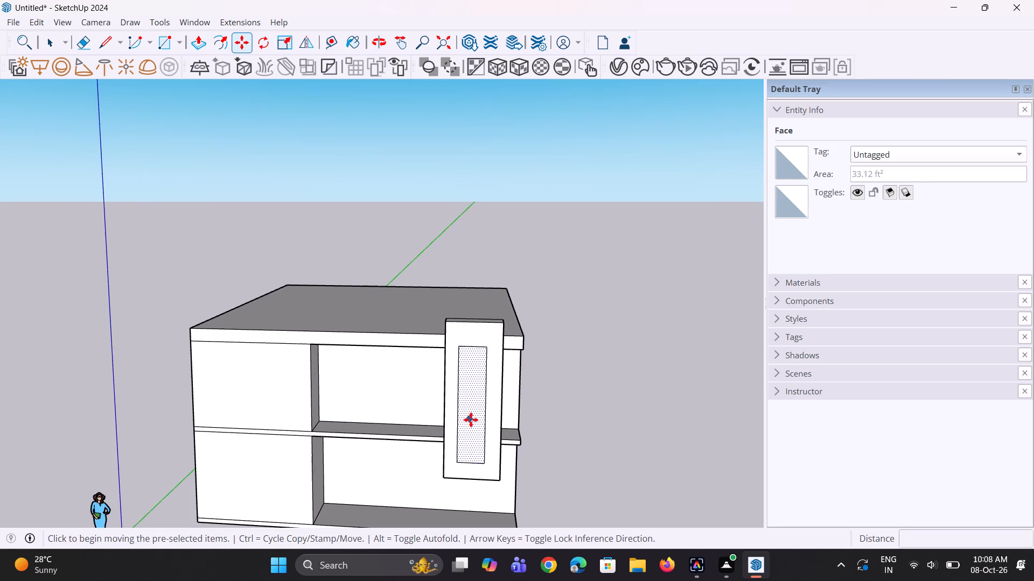
click(471, 420)
click(596, 424)
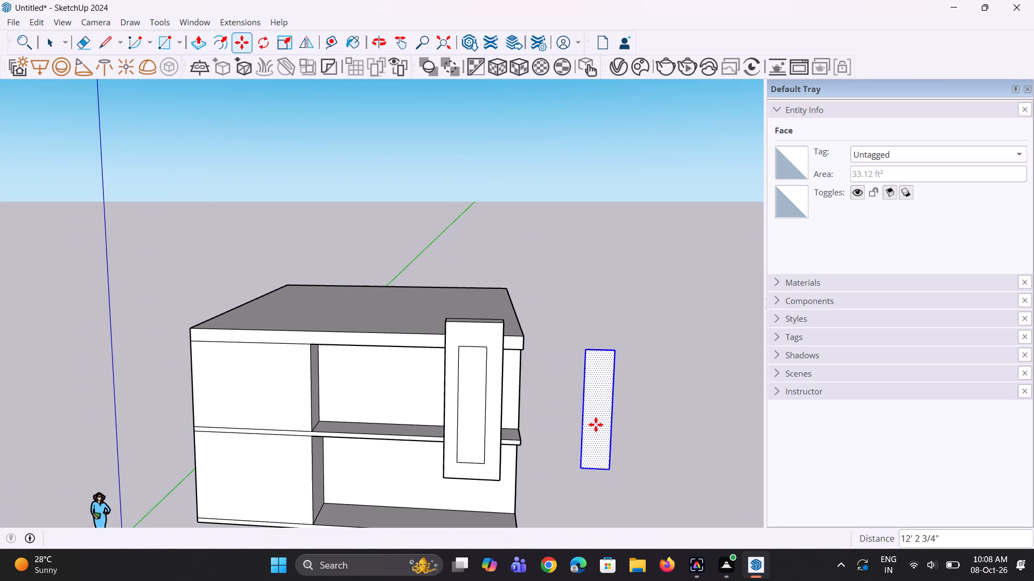
key(space)
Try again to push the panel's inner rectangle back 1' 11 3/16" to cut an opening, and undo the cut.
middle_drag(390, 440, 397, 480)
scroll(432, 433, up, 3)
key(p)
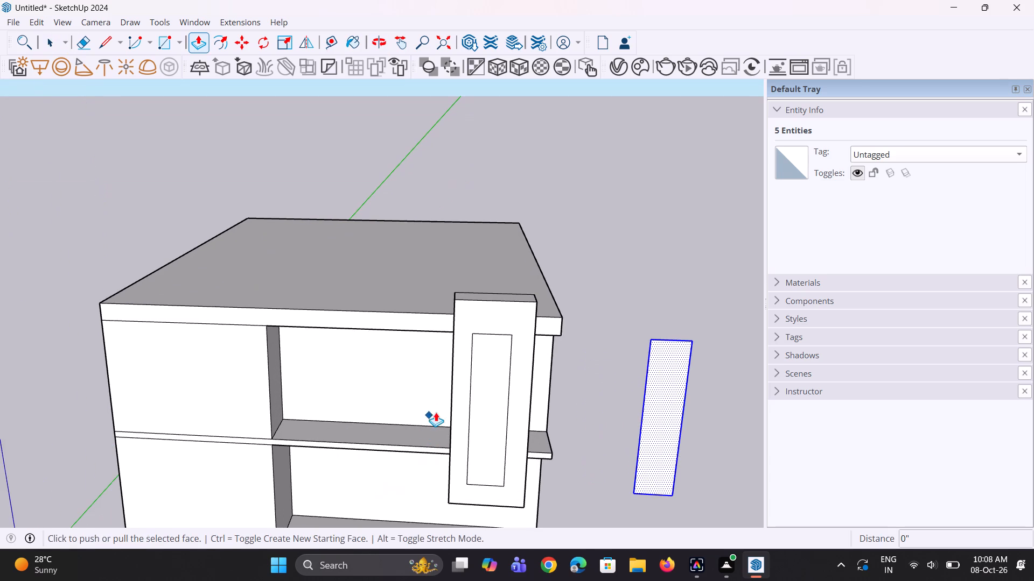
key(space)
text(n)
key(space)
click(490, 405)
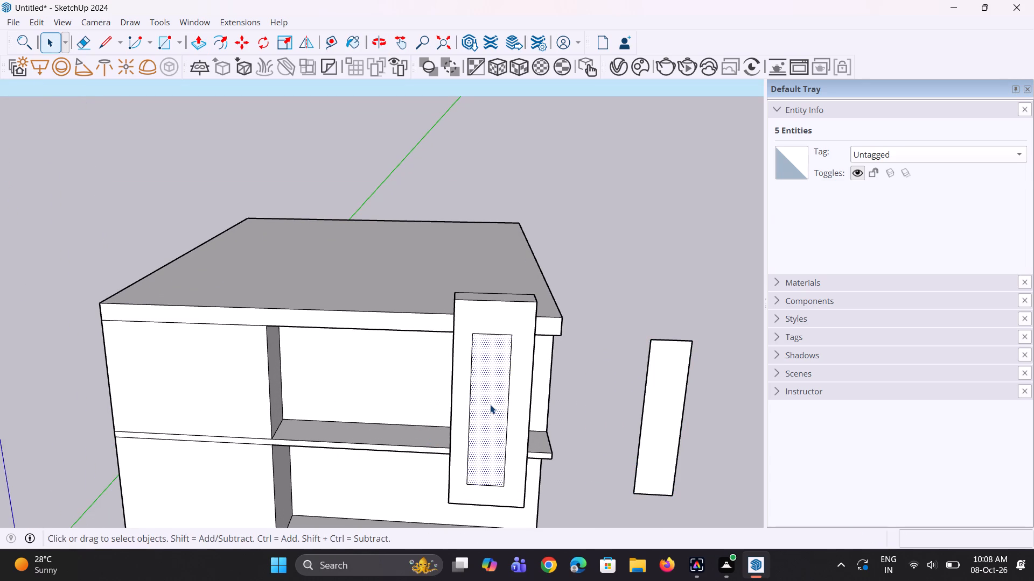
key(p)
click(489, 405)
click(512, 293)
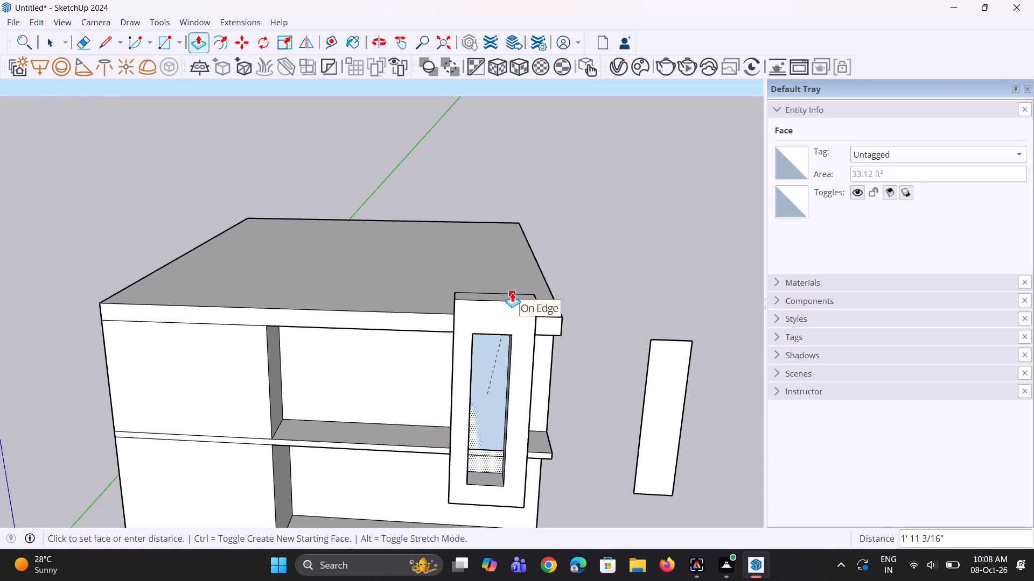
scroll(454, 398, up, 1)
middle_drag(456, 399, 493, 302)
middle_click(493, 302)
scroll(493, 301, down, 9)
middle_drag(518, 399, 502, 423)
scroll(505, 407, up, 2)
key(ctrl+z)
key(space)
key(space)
Examine the whole front elevation with the projecting panel and the copied face beside it.
middle_drag(489, 395, 512, 398)
scroll(532, 375, up, 2)
middle_drag(516, 365, 532, 360)
scroll(464, 357, down, 3)
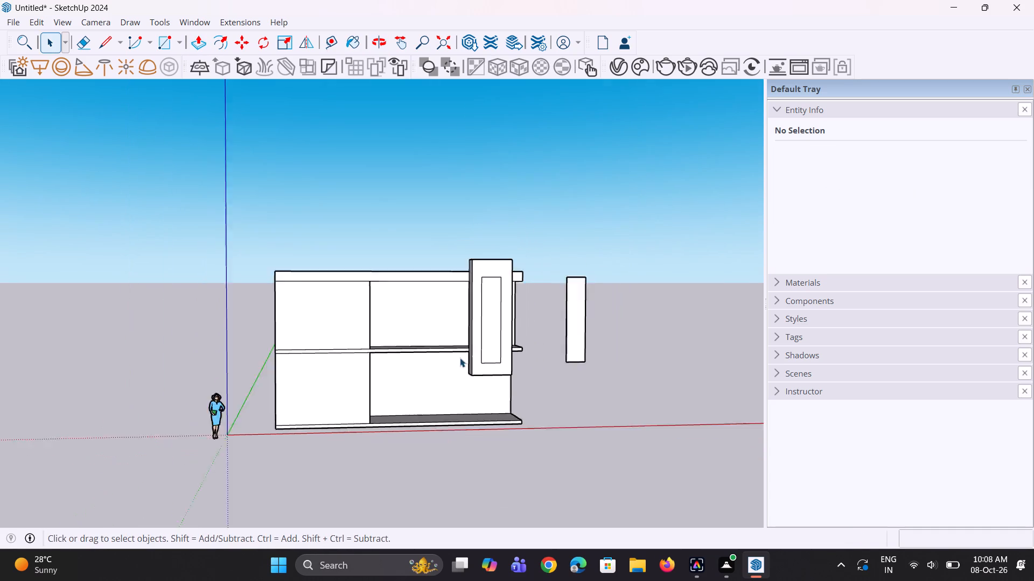
scroll(460, 358, down, 2)
middle_drag(458, 359, 447, 356)
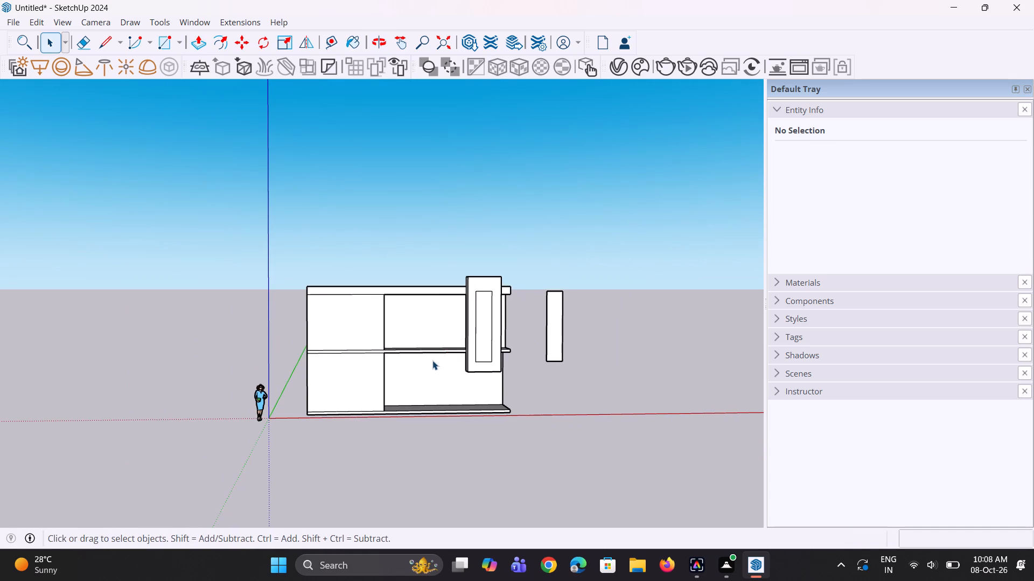
middle_drag(427, 345, 440, 346)
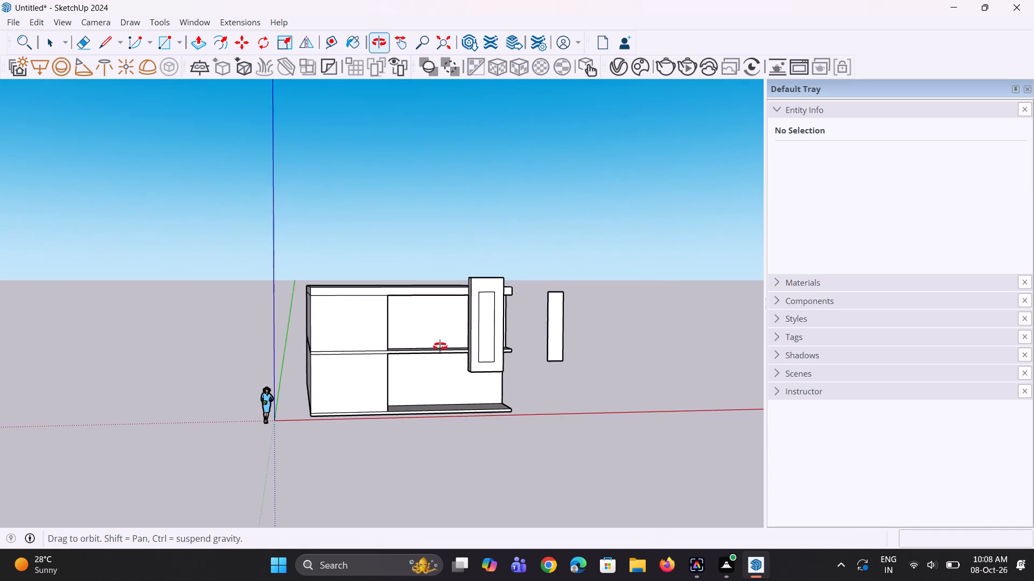
middle_drag(440, 346, 436, 344)
middle_click(436, 344)
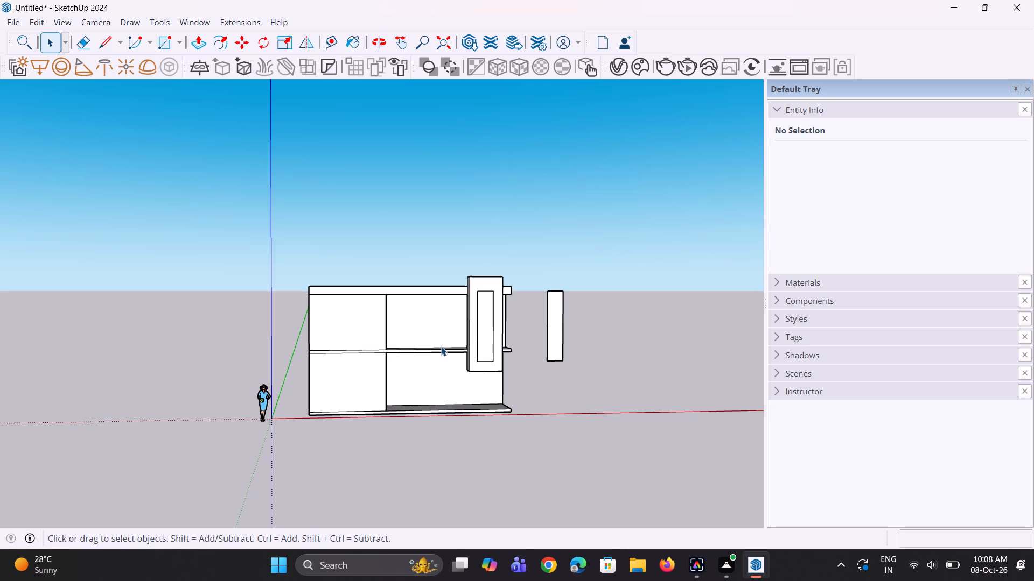
middle_drag(440, 348, 454, 356)
Extrude the front panel's underside down about 6' 10 3/16" to reach the base slab.
scroll(481, 369, up, 3)
middle_drag(467, 384, 460, 287)
scroll(455, 356, up, 4)
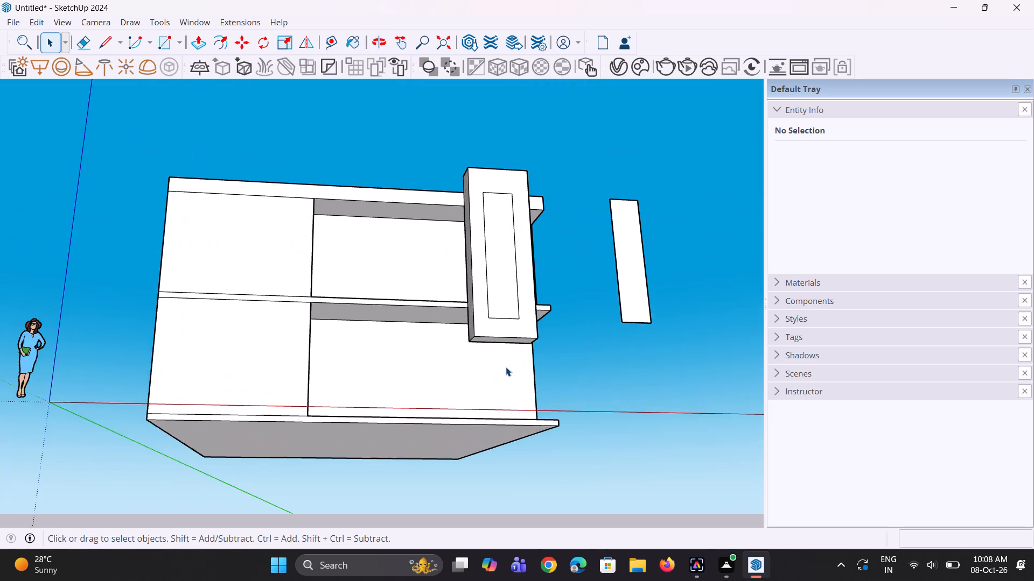
scroll(506, 367, up, 2)
key(p)
scroll(514, 341, up, 1)
click(516, 328)
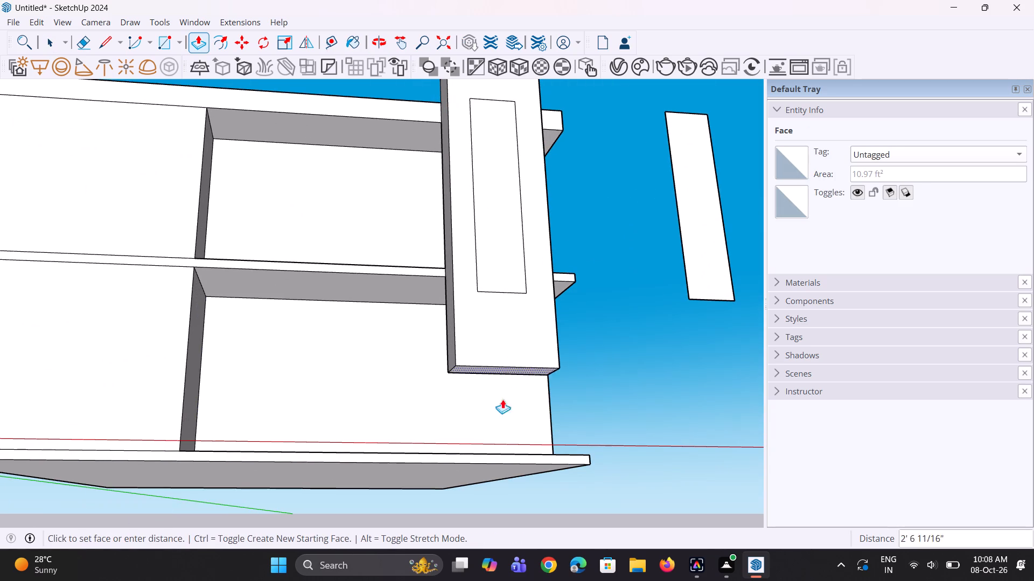
click(389, 452)
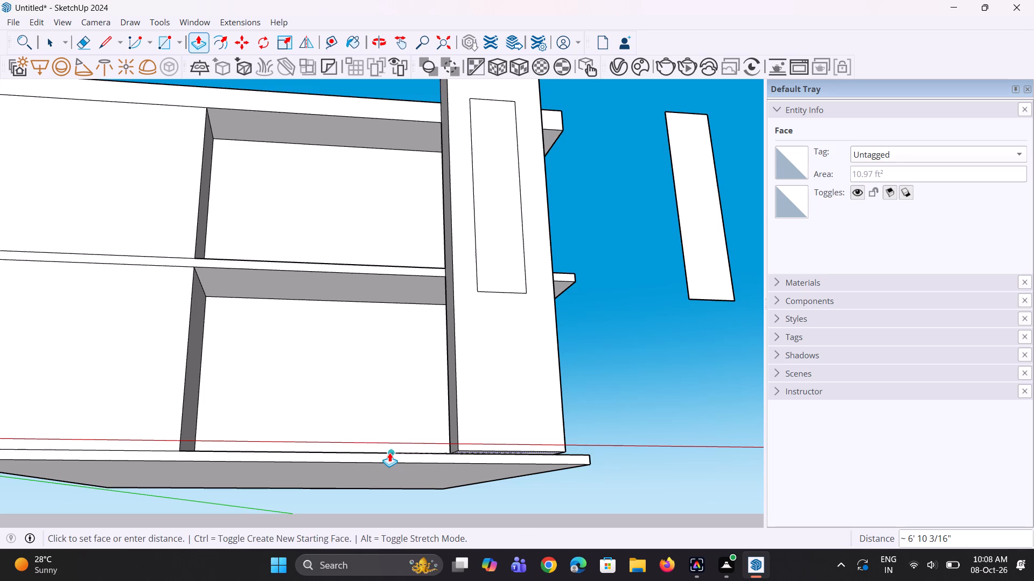
Examine the lengthened panel and the whole building mass from several angles and distances.
middle_drag(494, 429, 484, 500)
scroll(504, 343, down, 5)
middle_drag(567, 356, 484, 423)
middle_click(484, 423)
middle_click(484, 423)
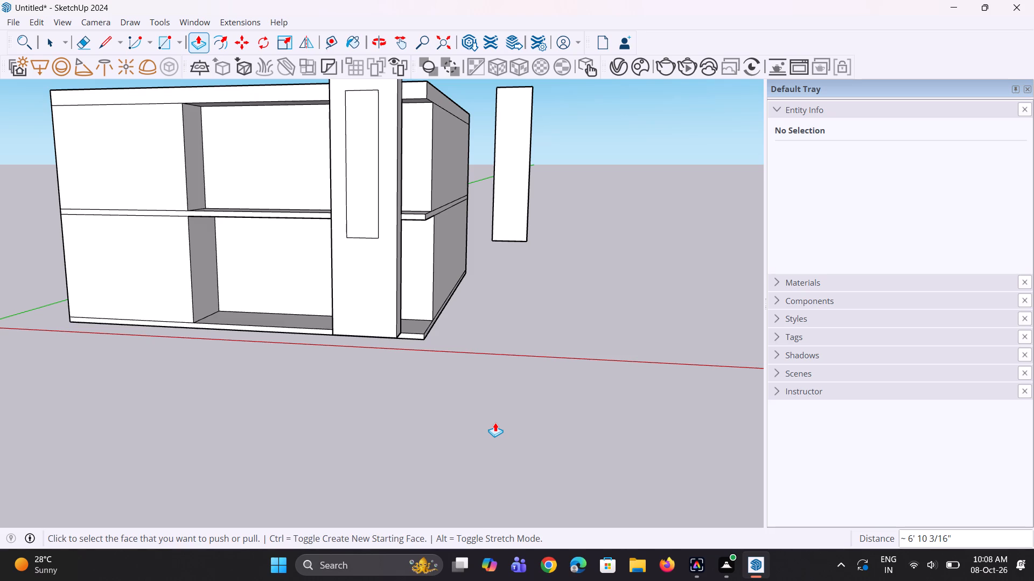
scroll(495, 420, down, 7)
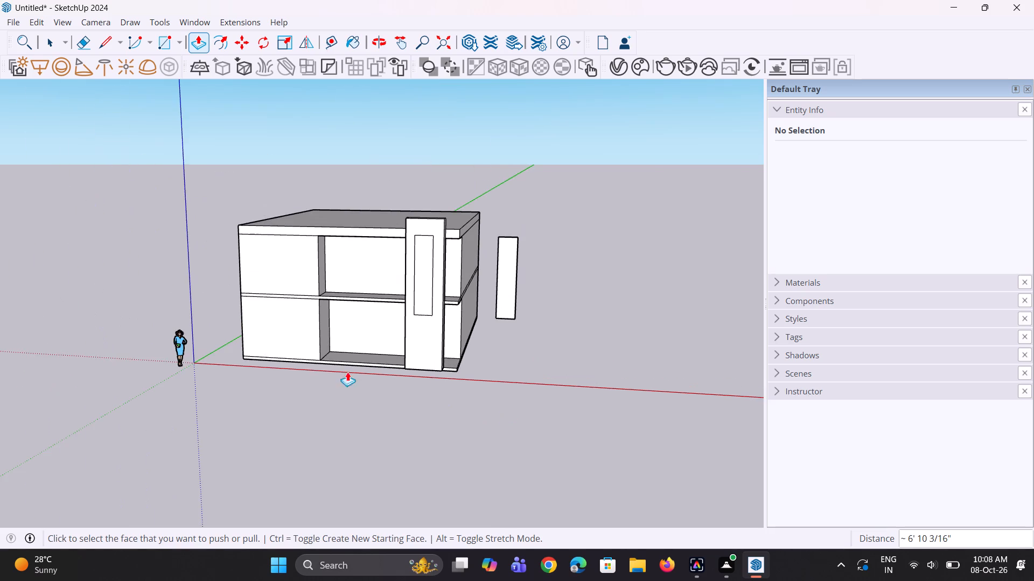
middle_drag(316, 362, 447, 355)
scroll(446, 344, down, 1)
scroll(437, 282, up, 6)
scroll(421, 279, down, 1)
middle_drag(421, 280, 411, 273)
scroll(418, 294, down, 2)
middle_drag(269, 328, 273, 298)
scroll(250, 288, up, 2)
middle_drag(231, 287, 212, 288)
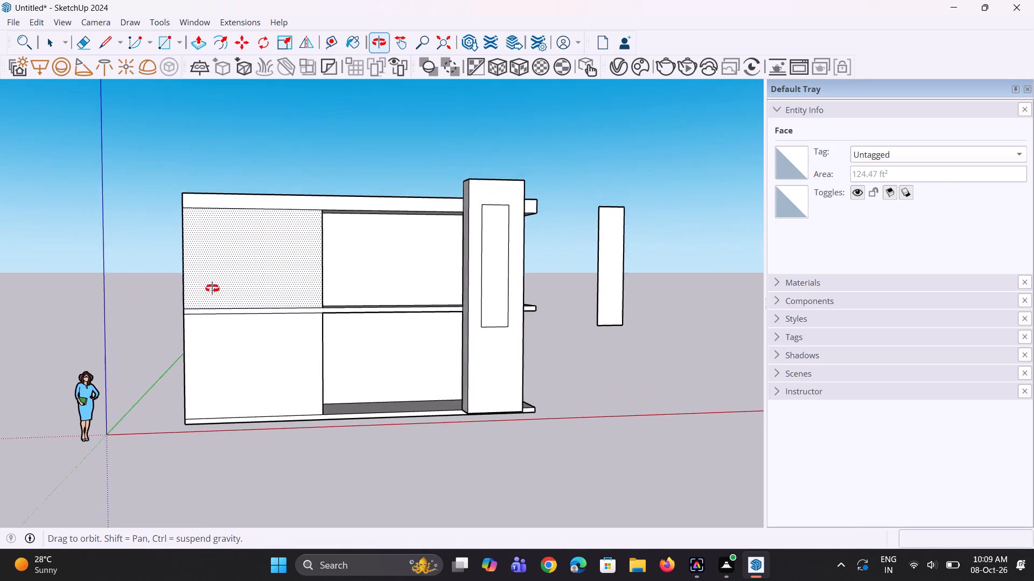
middle_drag(212, 288, 192, 303)
scroll(382, 300, up, 2)
middle_drag(469, 280, 535, 287)
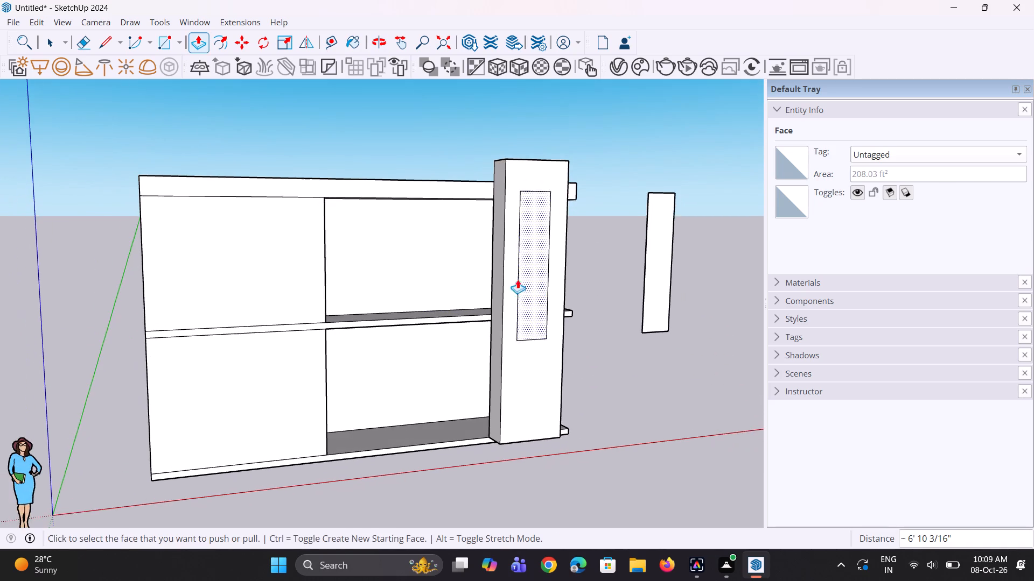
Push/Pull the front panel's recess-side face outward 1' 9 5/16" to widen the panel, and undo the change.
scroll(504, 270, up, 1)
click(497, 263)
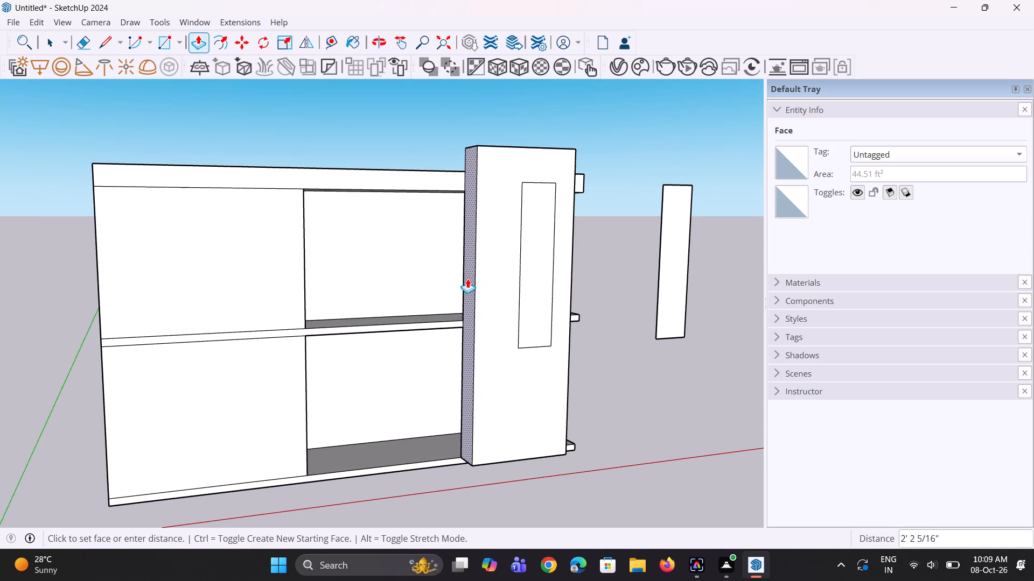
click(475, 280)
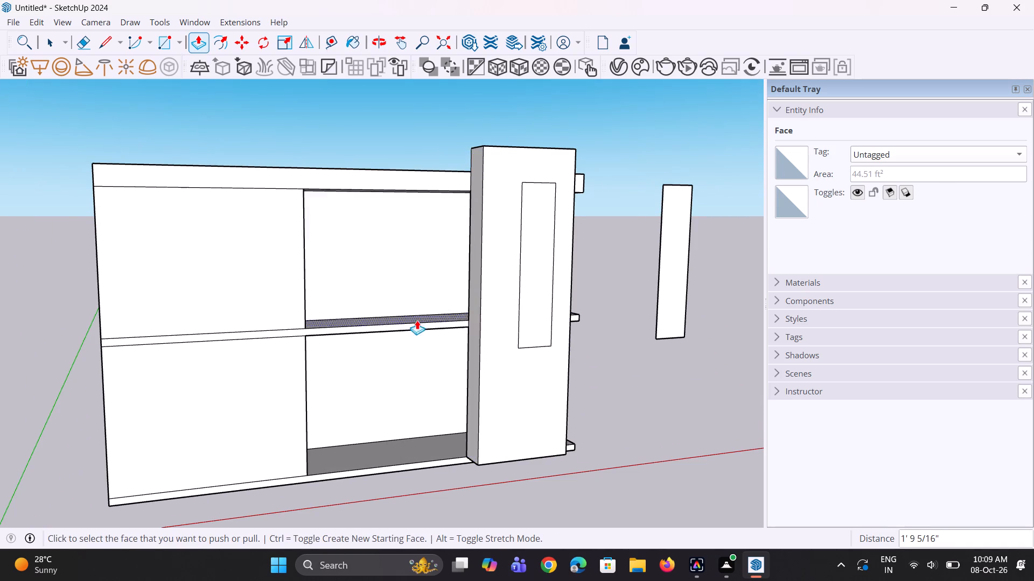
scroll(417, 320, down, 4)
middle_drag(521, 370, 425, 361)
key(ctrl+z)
Widen the front panel by extruding its recess-side face outward about 7 5/16".
middle_drag(413, 373, 485, 373)
scroll(463, 318, up, 5)
click(462, 317)
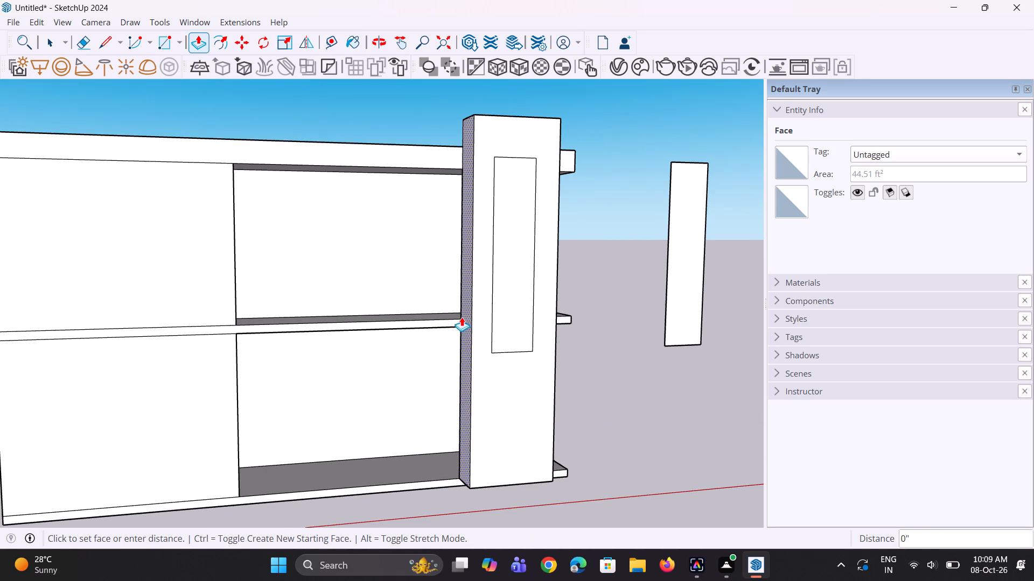
click(452, 313)
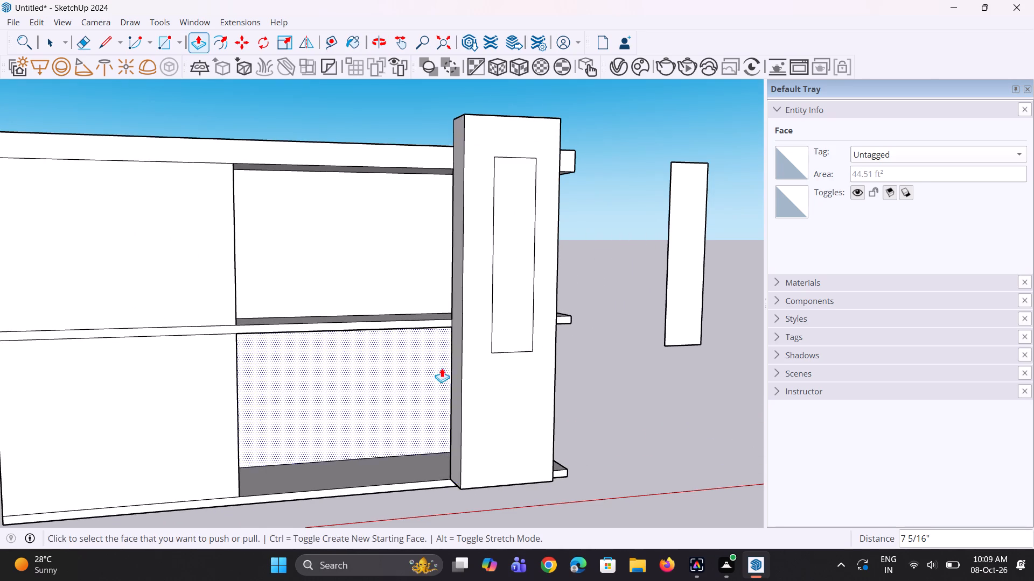
scroll(441, 369, down, 5)
middle_drag(569, 377, 511, 379)
middle_click(516, 384)
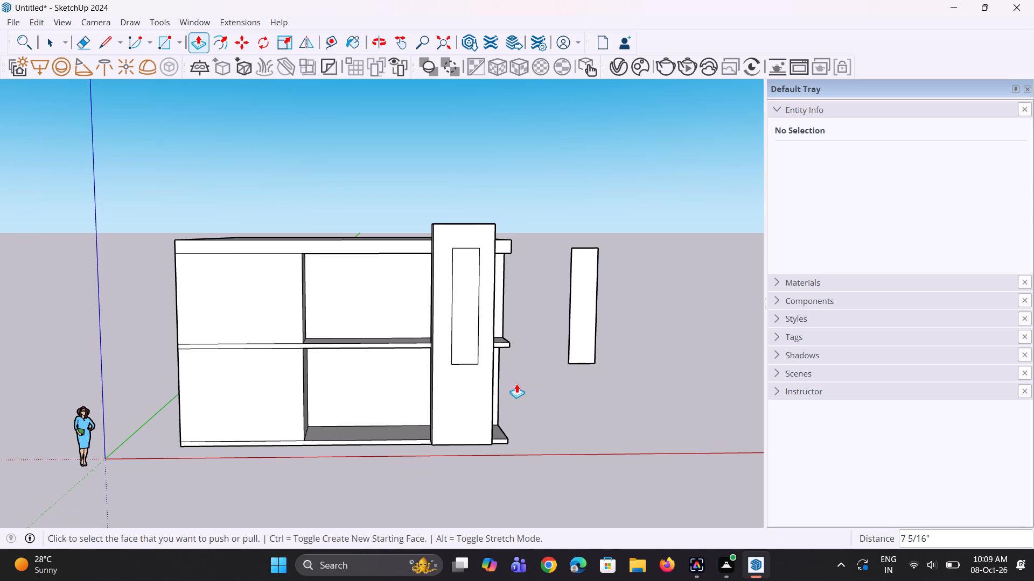
key(space)
key(space)
Draw a rectangle about 12' 5 15/16" by 11 11/16" on the roof slab band, starting at the upper recess's corner.
middle_drag(438, 395, 457, 385)
scroll(309, 241, up, 2)
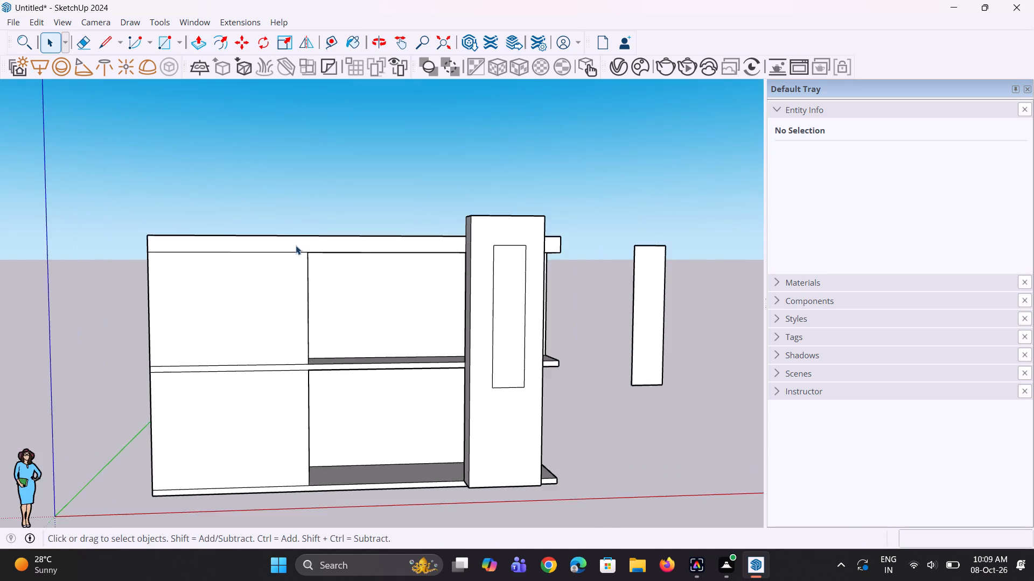
scroll(296, 245, up, 2)
key(r)
key(space)
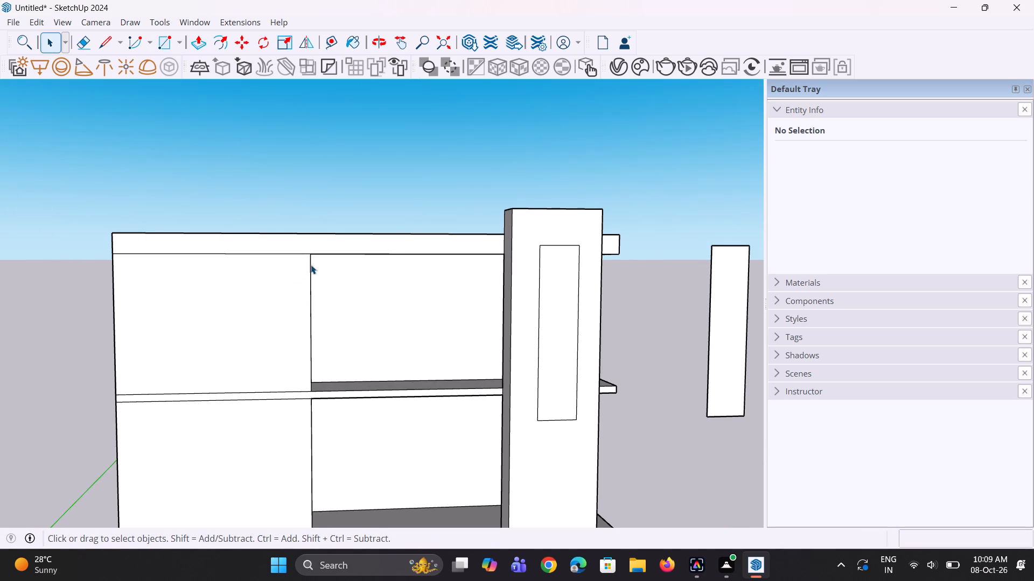
key(r)
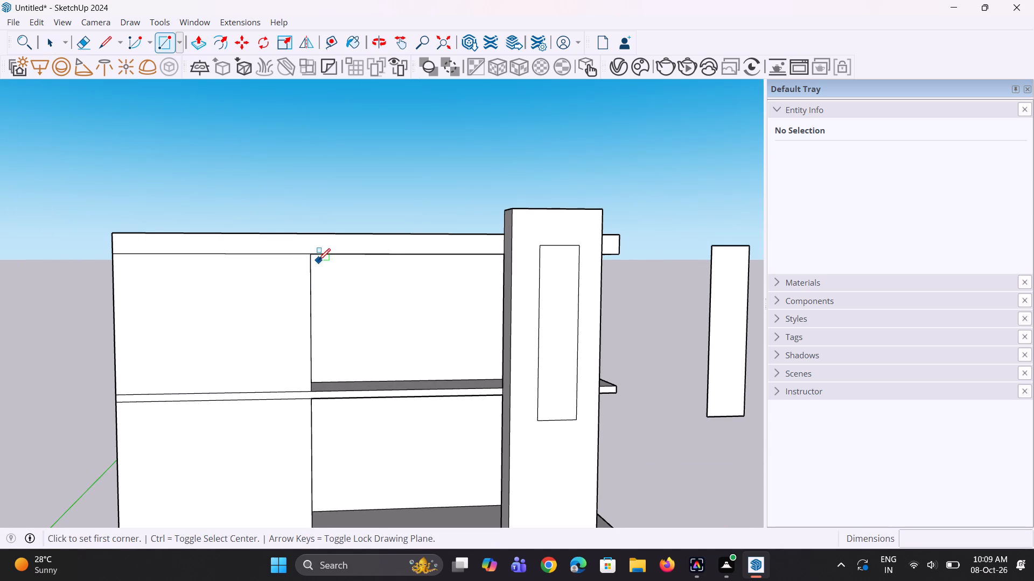
scroll(292, 248, up, 1)
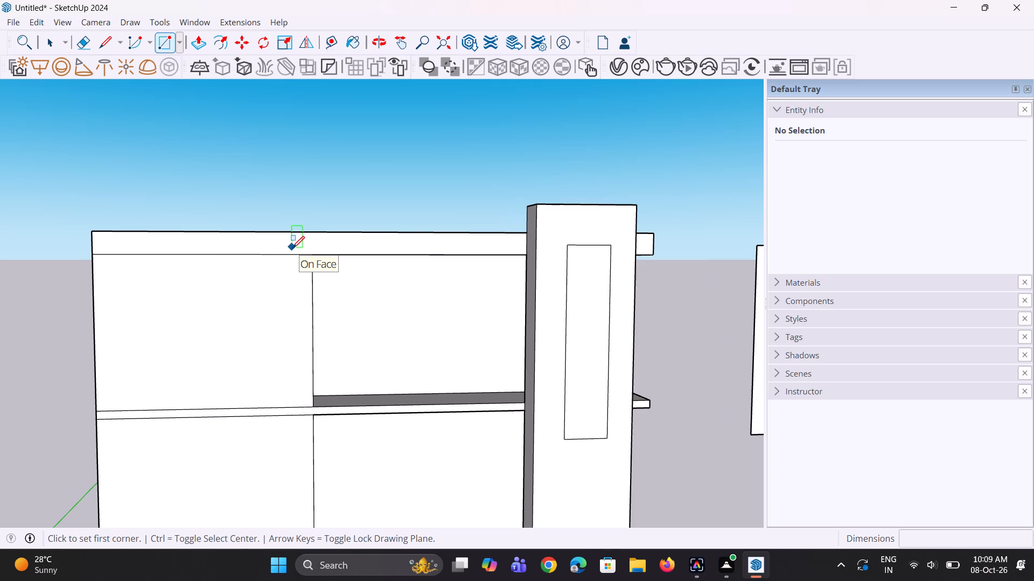
scroll(267, 273, up, 1)
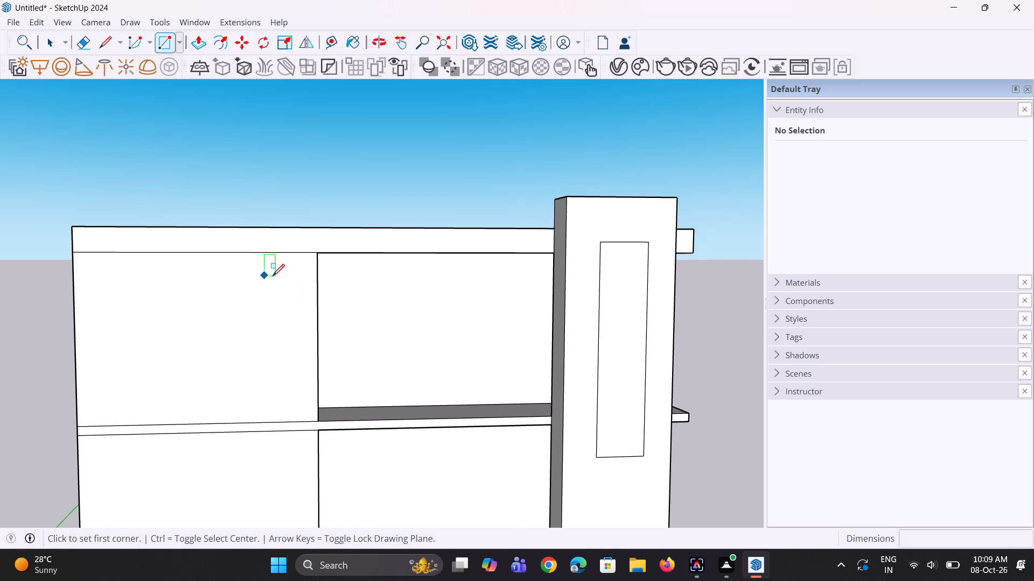
scroll(287, 277, down, 2)
scroll(283, 269, up, 2)
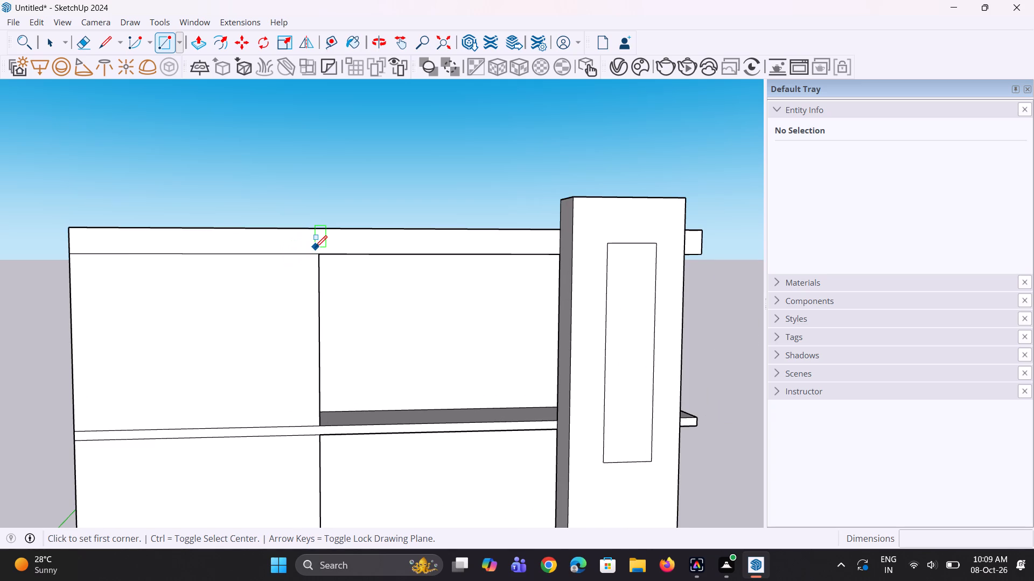
click(322, 251)
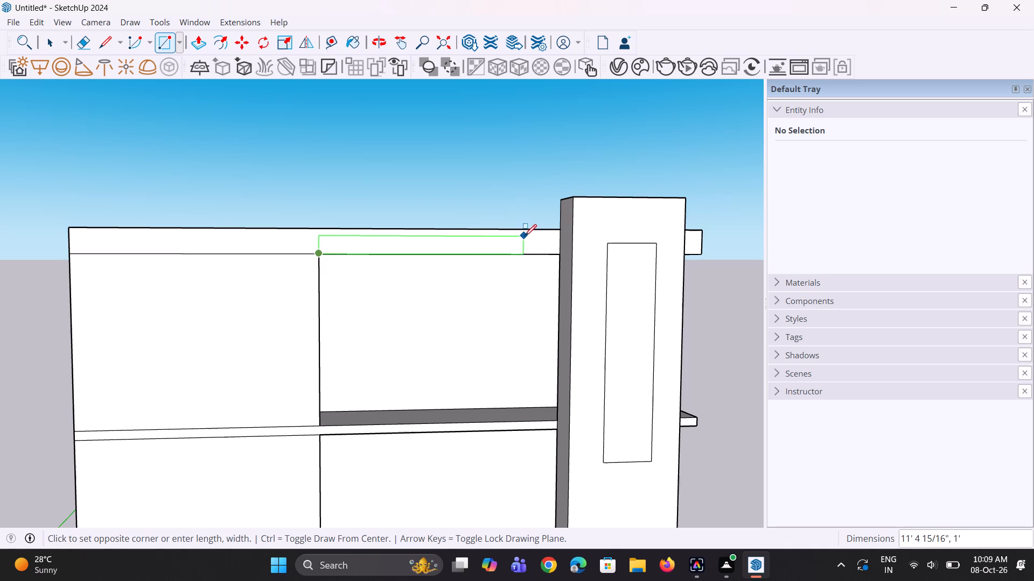
click(543, 237)
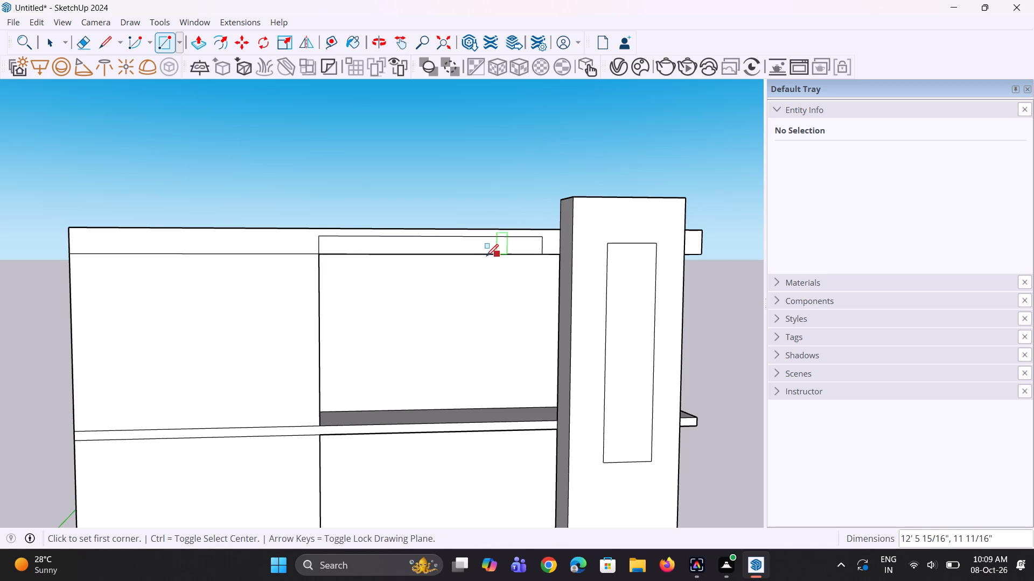
Extrude the new rectangle on the roof slab band outward 1' 11 3/16" to form a projecting beam.
scroll(486, 256, up, 1)
key(p)
click(485, 247)
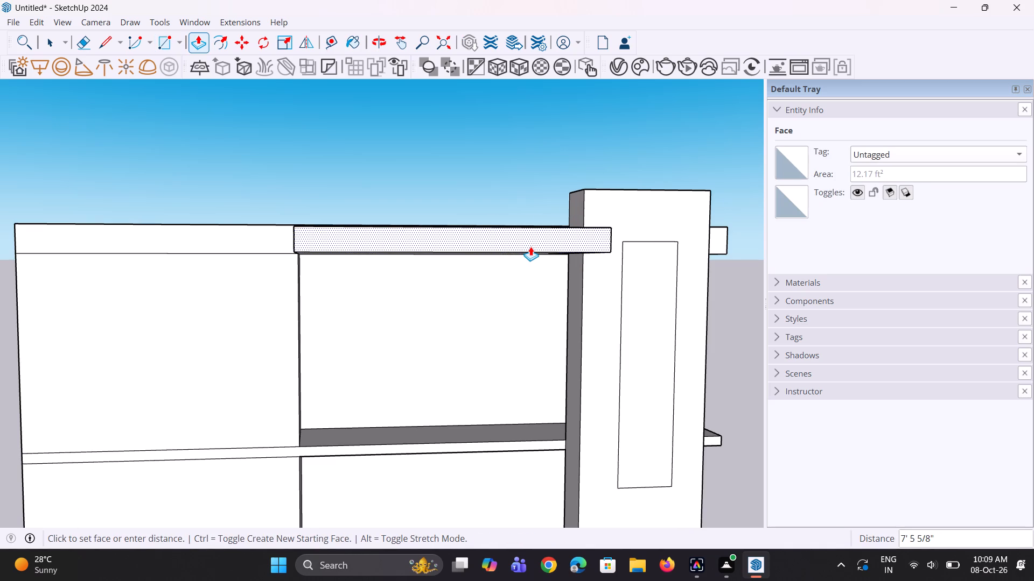
middle_drag(400, 252, 746, 334)
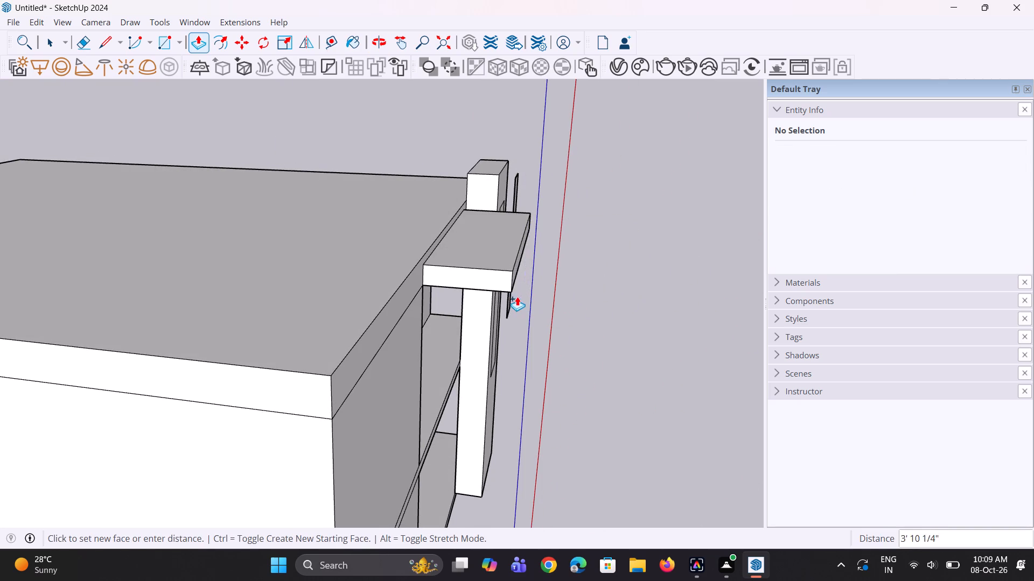
click(493, 289)
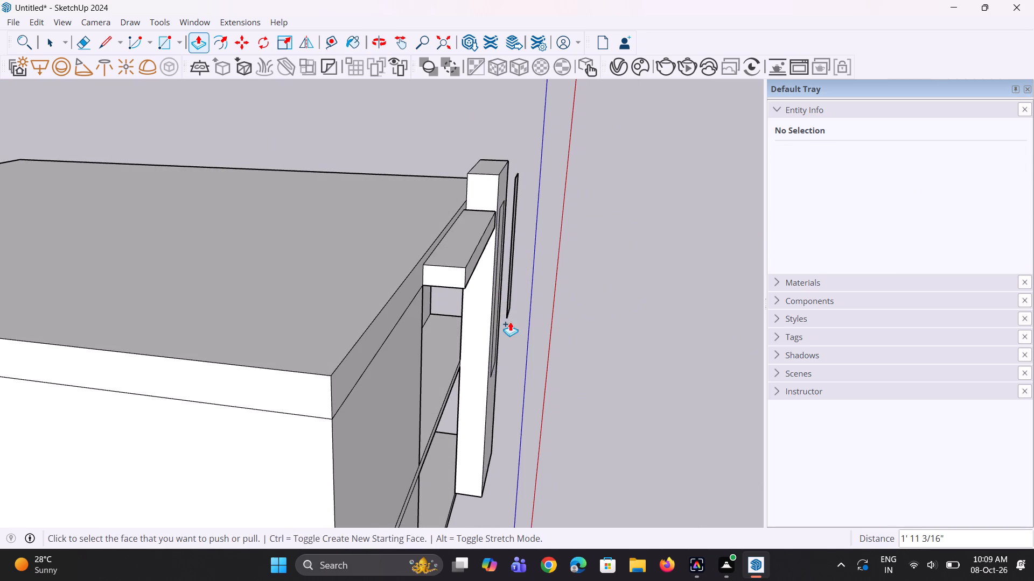
Extend the beam's end farthest from the panel by about 1' 10 15/16", past the recess edge.
middle_drag(510, 322, 262, 244)
scroll(262, 244, down, 5)
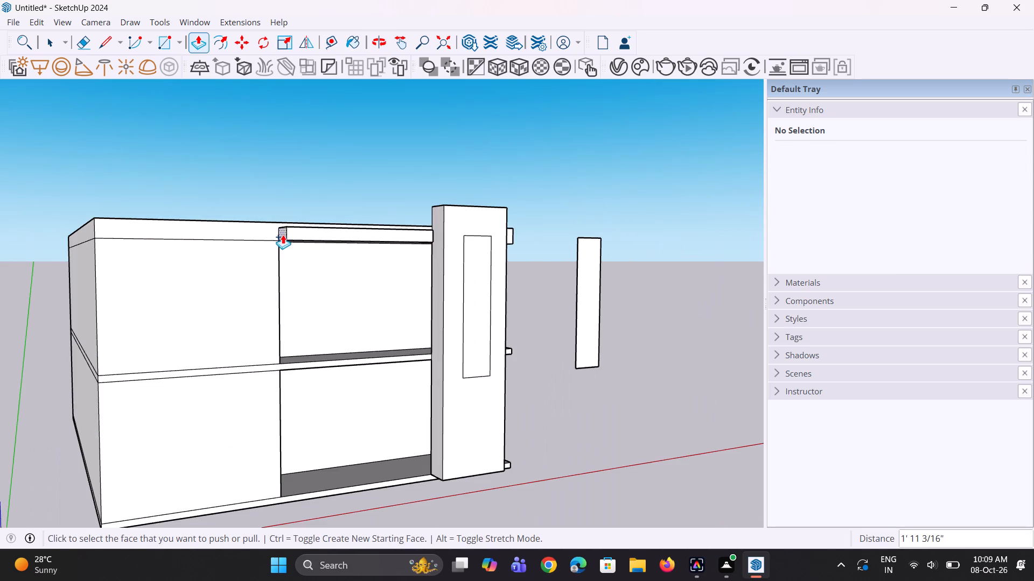
scroll(283, 234, up, 5)
click(283, 234)
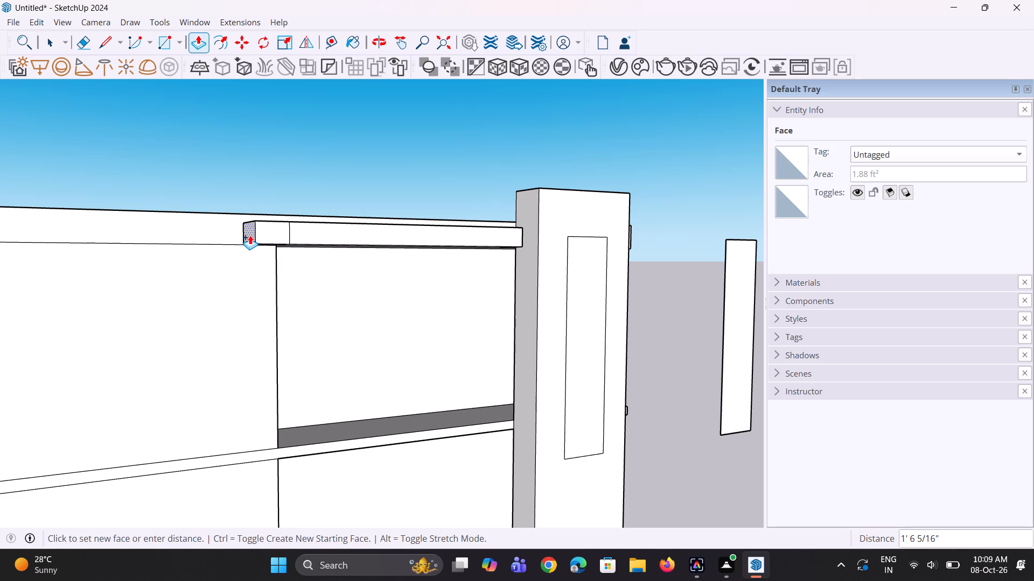
click(241, 240)
Push the front panel's frame face and its inner rectangle back 1' 5 5/16" each to make the panel shallower.
scroll(181, 247, down, 5)
middle_drag(484, 283, 394, 280)
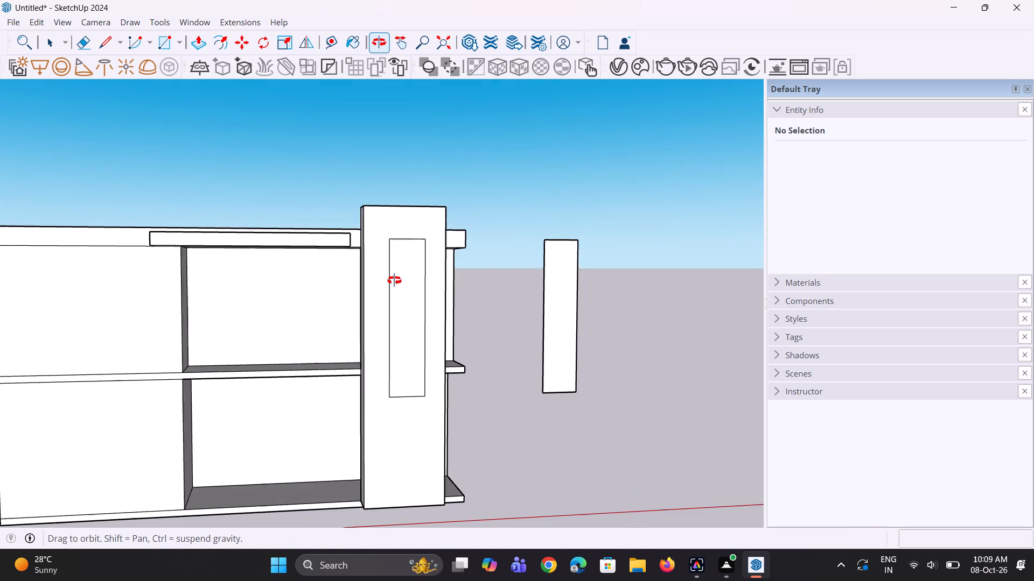
middle_drag(394, 280, 406, 270)
scroll(383, 235, up, 6)
middle_drag(357, 245, 319, 261)
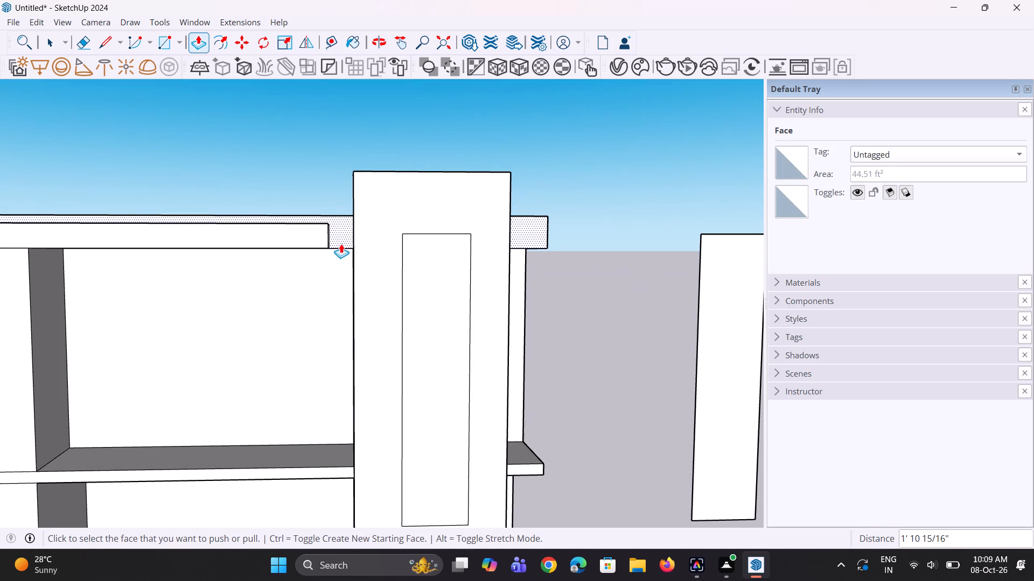
middle_drag(341, 250, 316, 297)
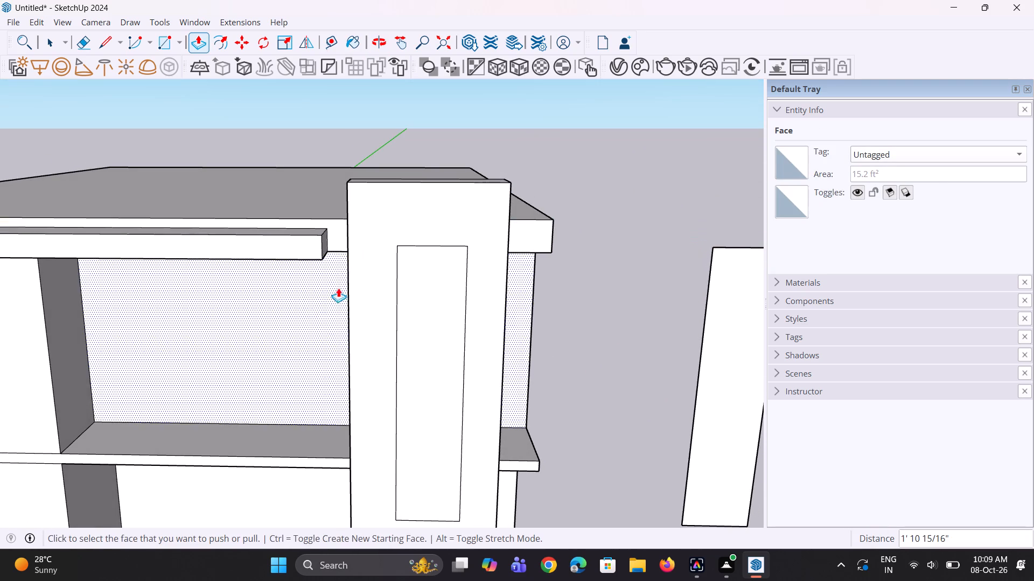
click(382, 289)
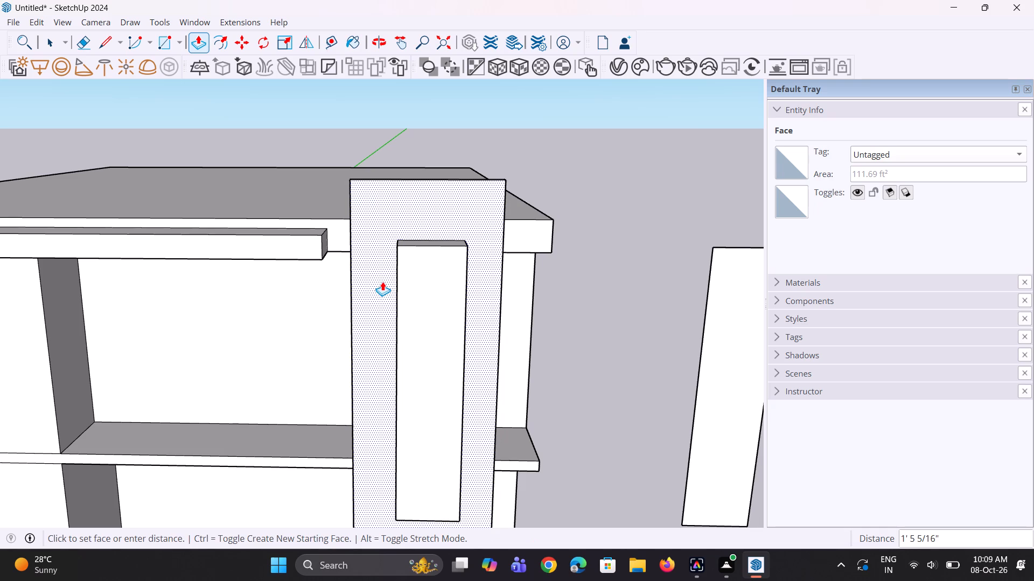
click(382, 281)
click(414, 296)
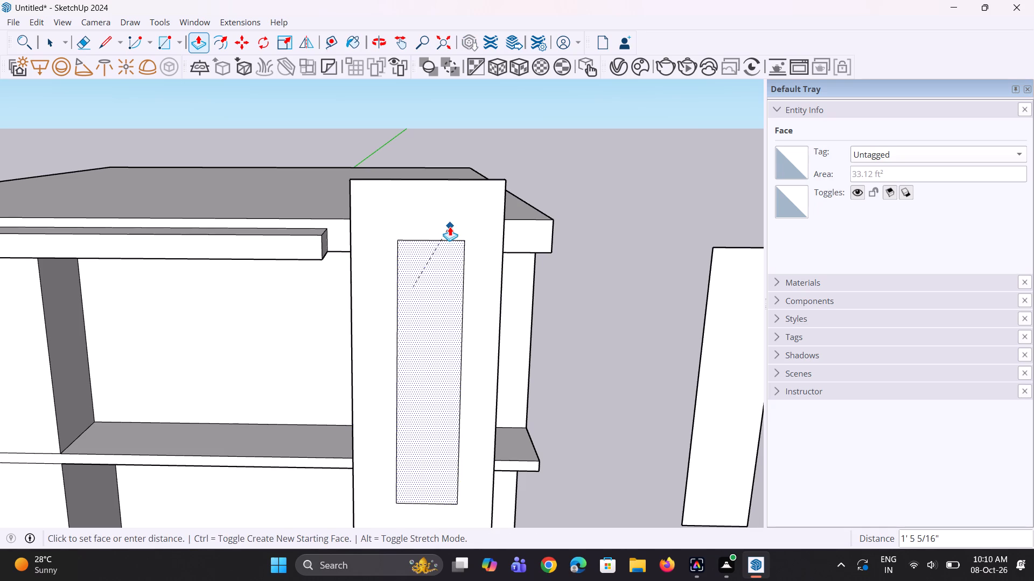
click(450, 226)
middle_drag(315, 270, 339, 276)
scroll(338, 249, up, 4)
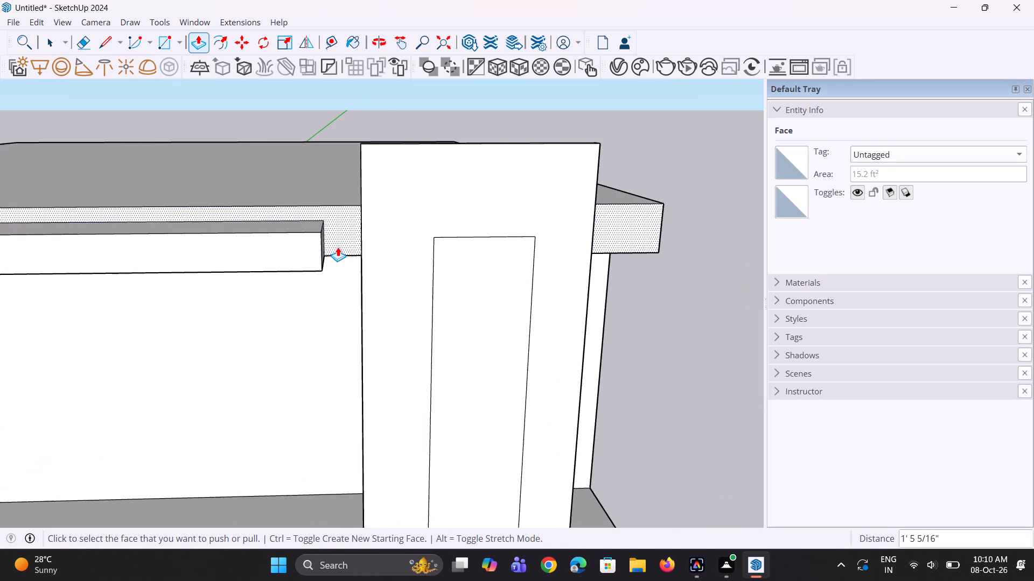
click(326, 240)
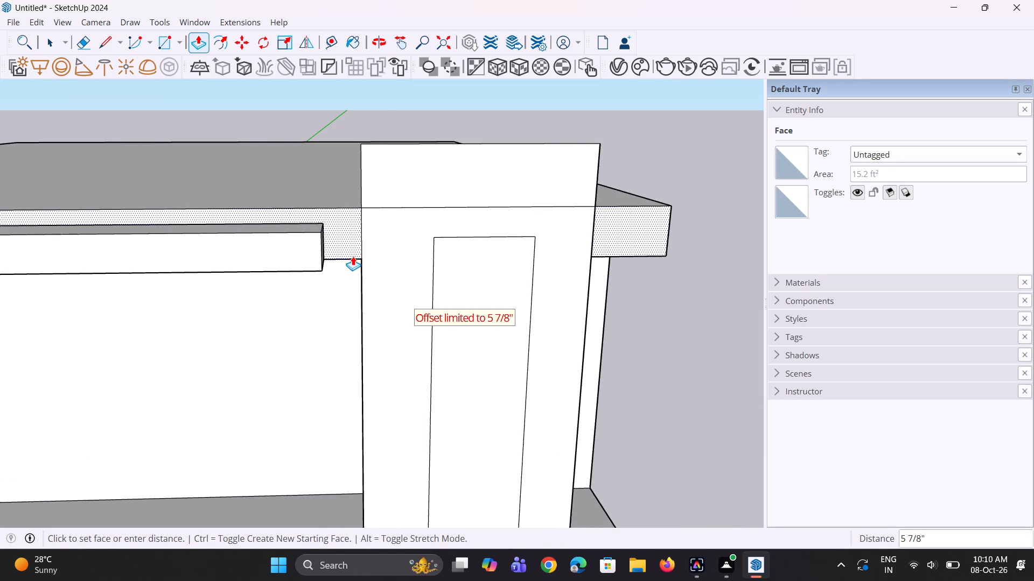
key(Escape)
Extend the beam's panel-side end about 1' 5/16" so it overlaps the front of the panel.
middle_drag(352, 257, 300, 273)
scroll(310, 265, up, 2)
click(316, 257)
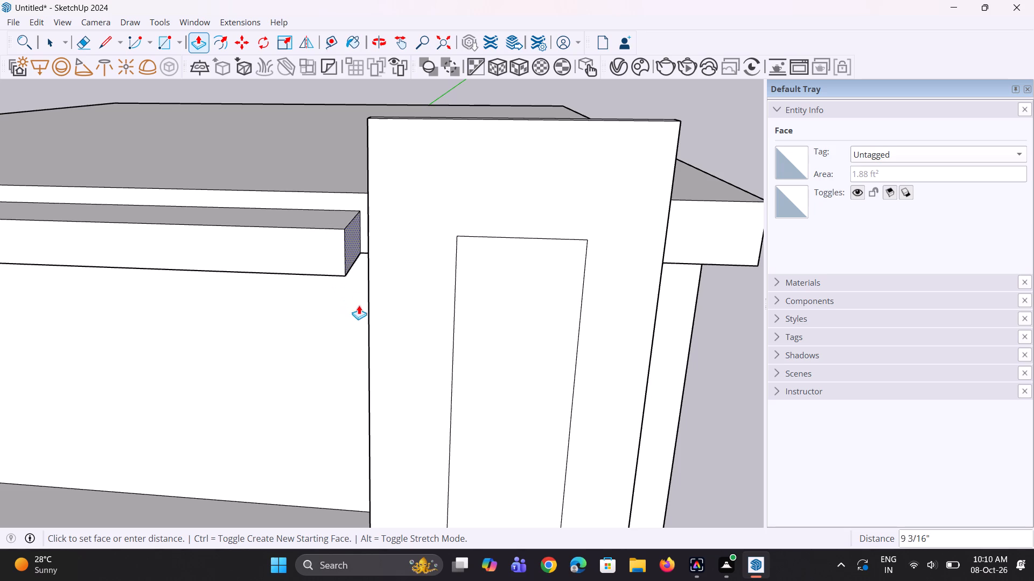
click(369, 321)
Draw a 1' 11 3/16" line across the beam's underside near the panel to split off a small end face.
middle_drag(346, 333, 495, 220)
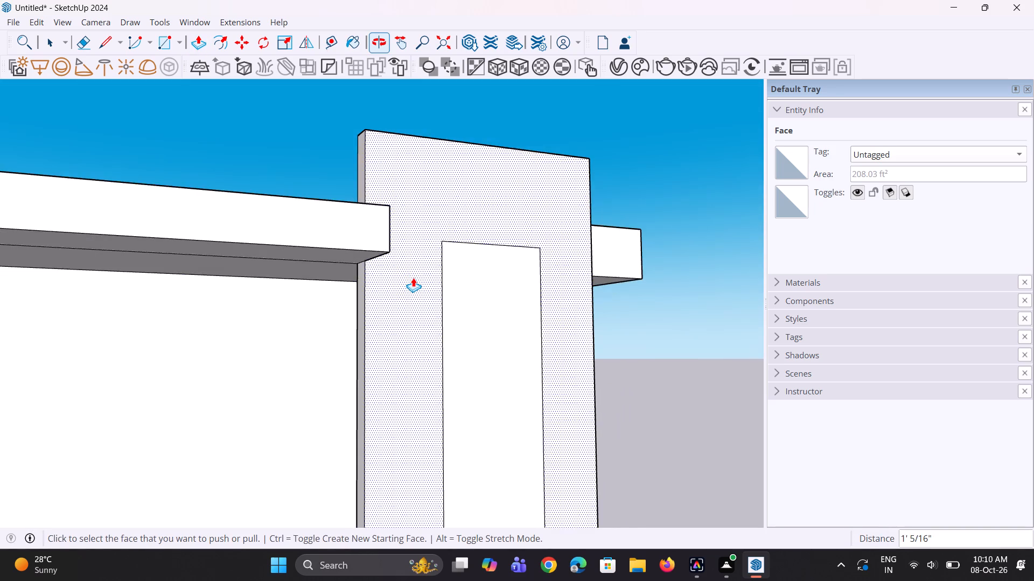
scroll(405, 280, up, 3)
scroll(402, 278, down, 6)
middle_drag(373, 288, 379, 222)
key(space)
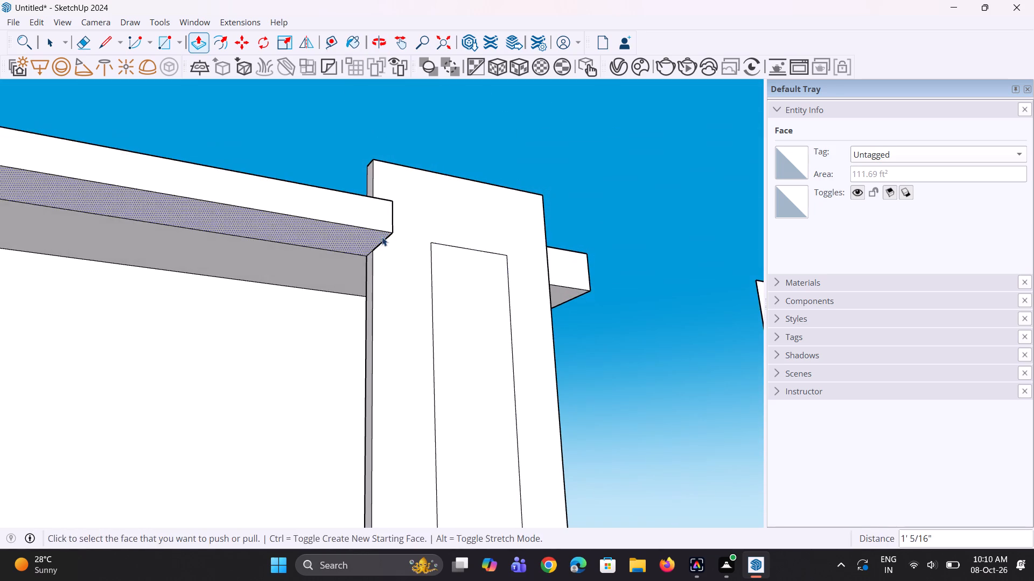
key(l)
scroll(290, 249, up, 2)
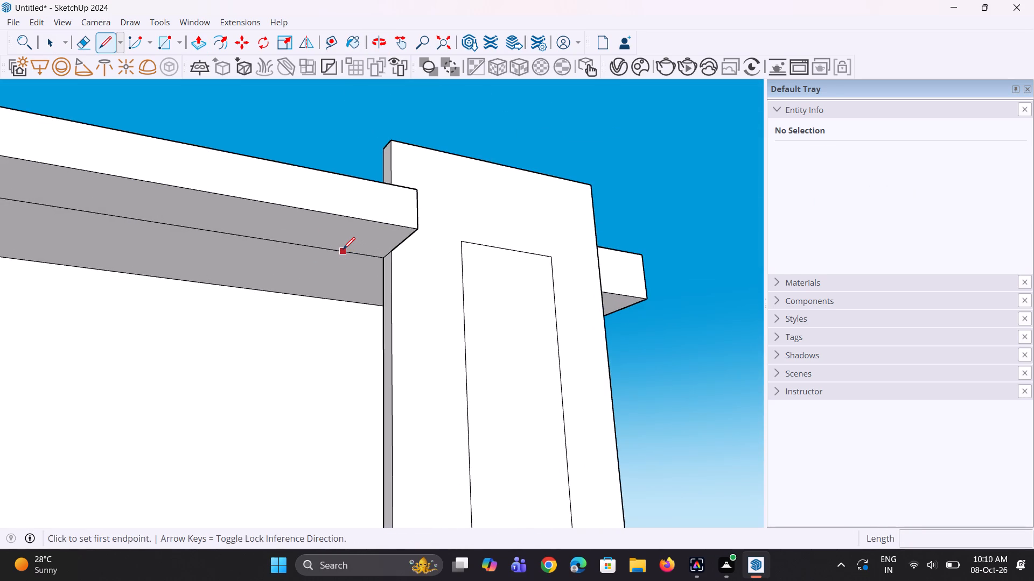
click(343, 249)
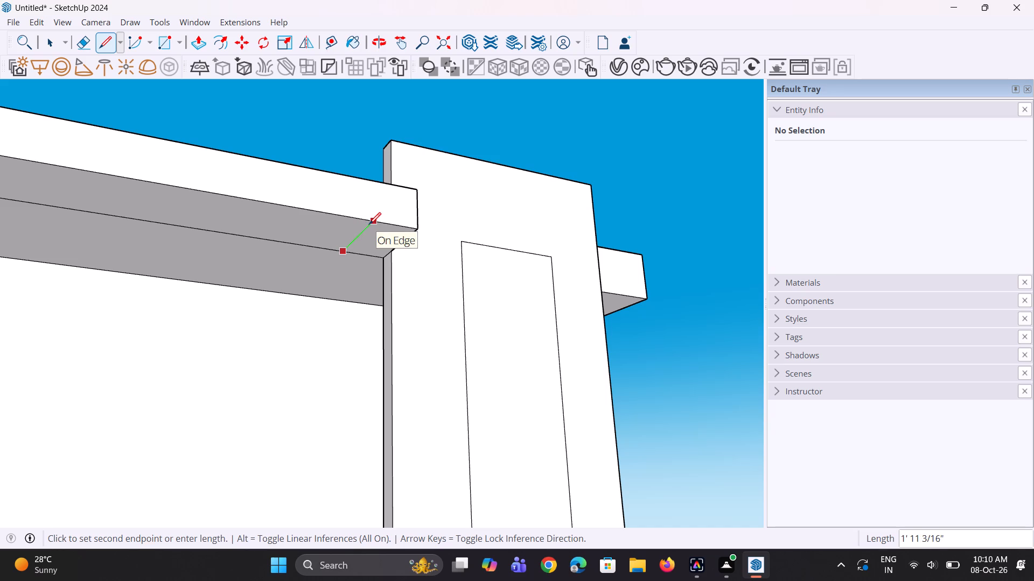
click(369, 224)
Extrude the split-off end face on the beam's underside down 9' 6" to form a vertical leg reaching the mid-floor slab.
key(p)
click(390, 247)
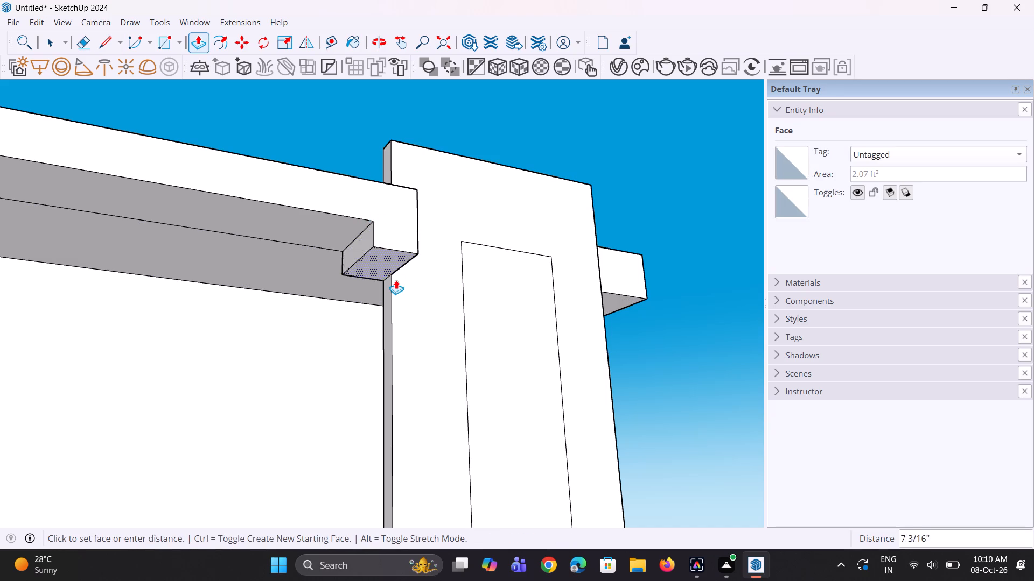
scroll(396, 286, down, 16)
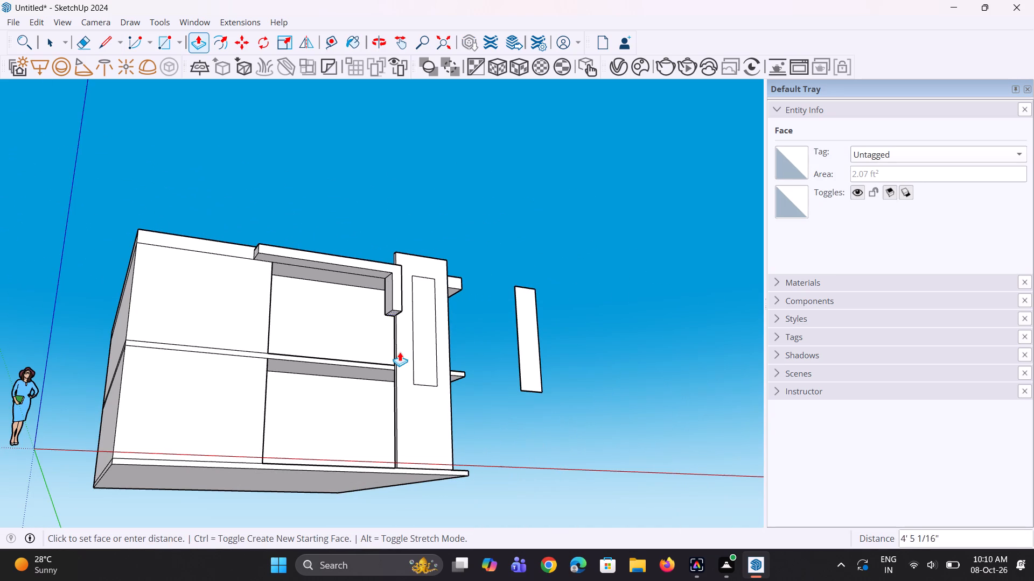
click(374, 362)
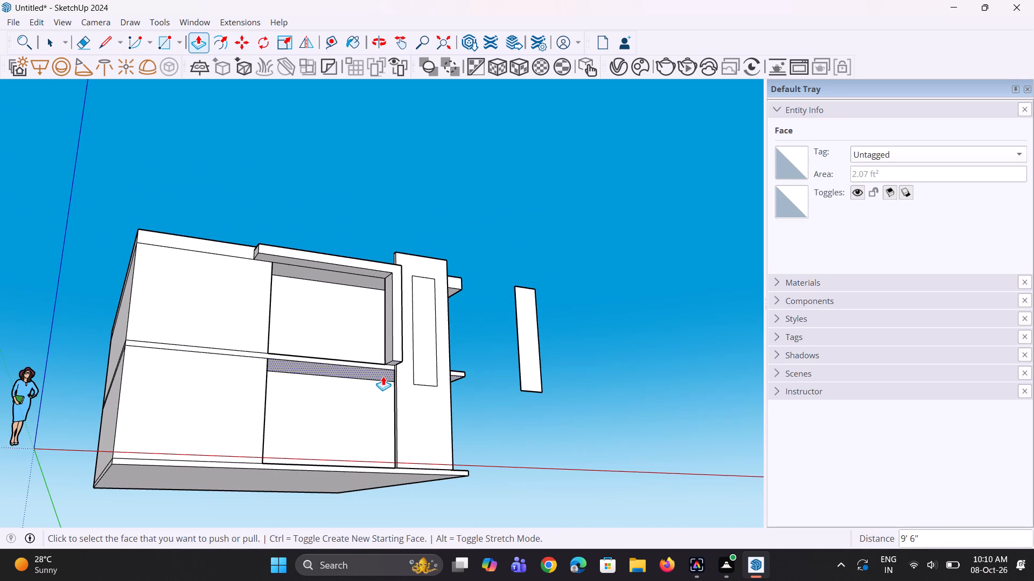
Extend the vertical leg's lower end 6 13/16" down to the underside of the mid-floor slab.
middle_drag(383, 376, 344, 384)
scroll(392, 364, up, 6)
middle_drag(388, 366, 383, 379)
middle_click(382, 379)
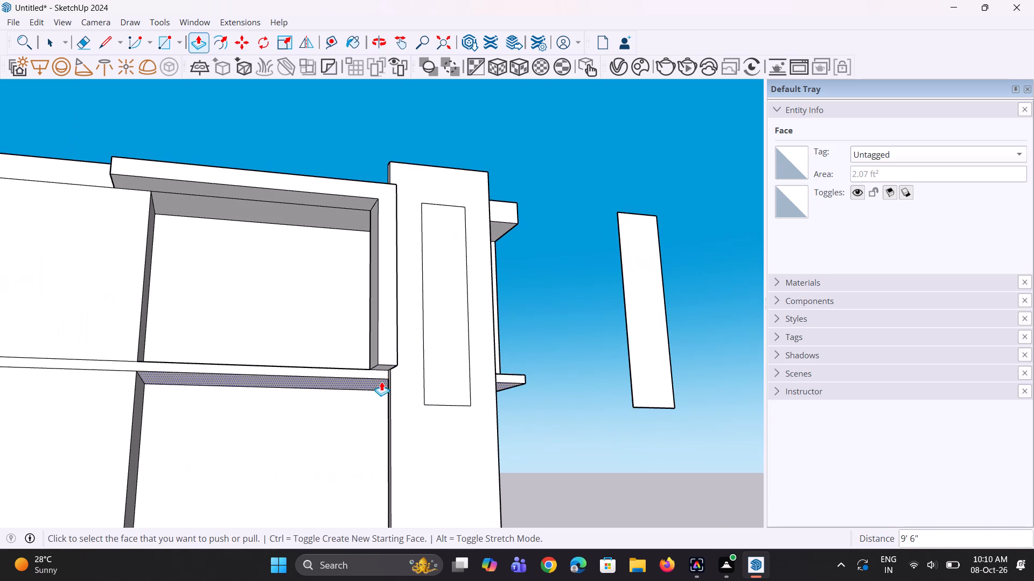
scroll(380, 394, down, 3)
middle_drag(380, 395, 378, 363)
scroll(379, 357, up, 6)
click(383, 359)
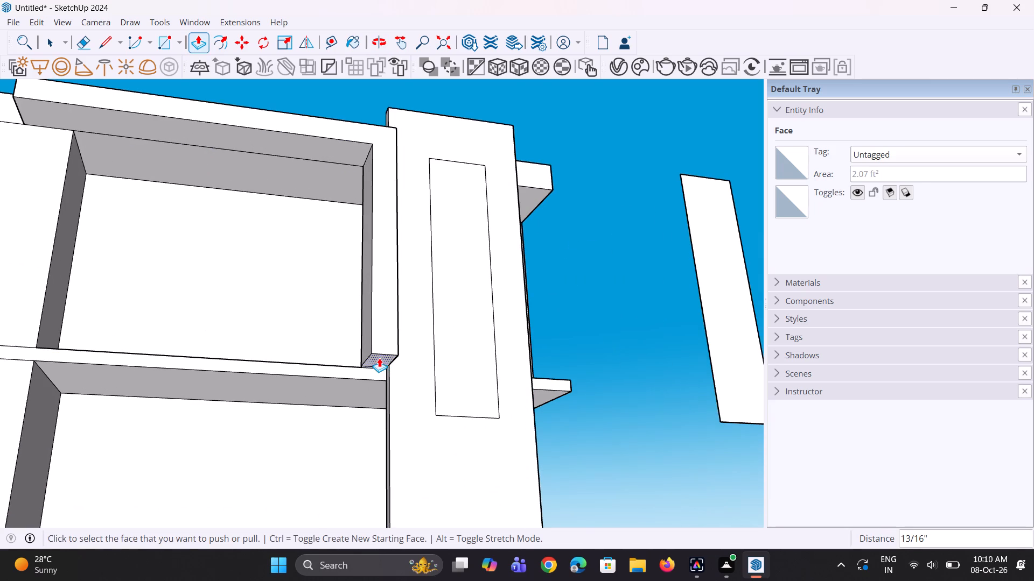
click(379, 358)
click(340, 378)
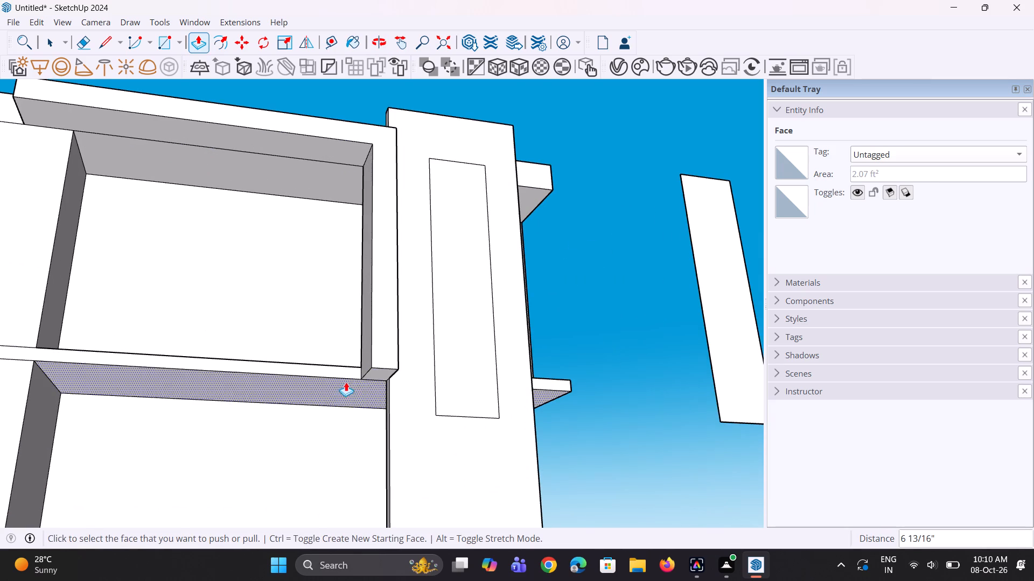
Draw a line about 1' 11" long across the leg's inner side at slab level to split off its bottom end.
scroll(373, 370, down, 5)
middle_drag(360, 365, 376, 443)
scroll(339, 407, up, 3)
middle_drag(341, 410, 382, 427)
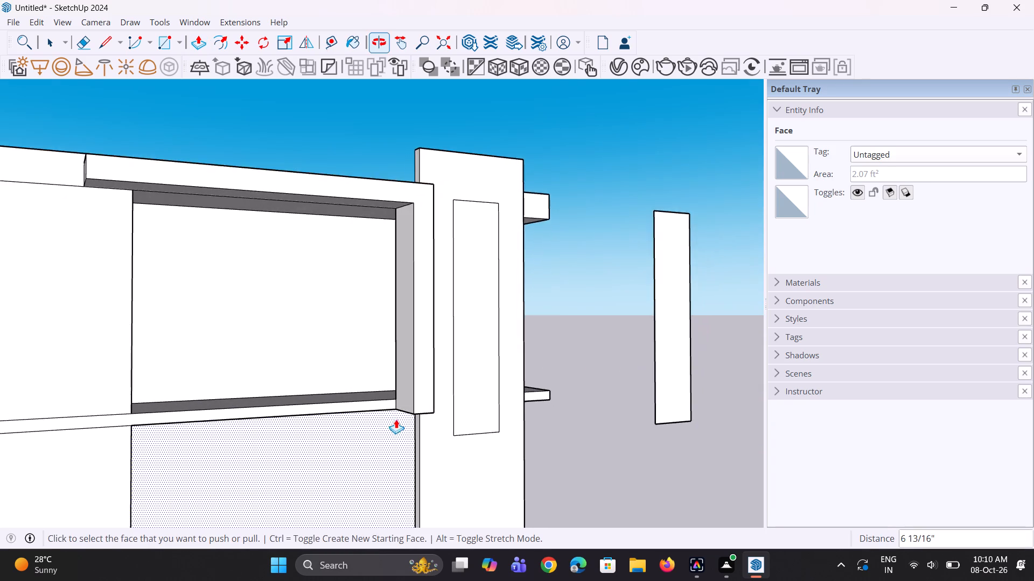
scroll(402, 413, up, 5)
key(space)
text(l)
middle_drag(405, 413, 553, 425)
scroll(445, 393, up, 2)
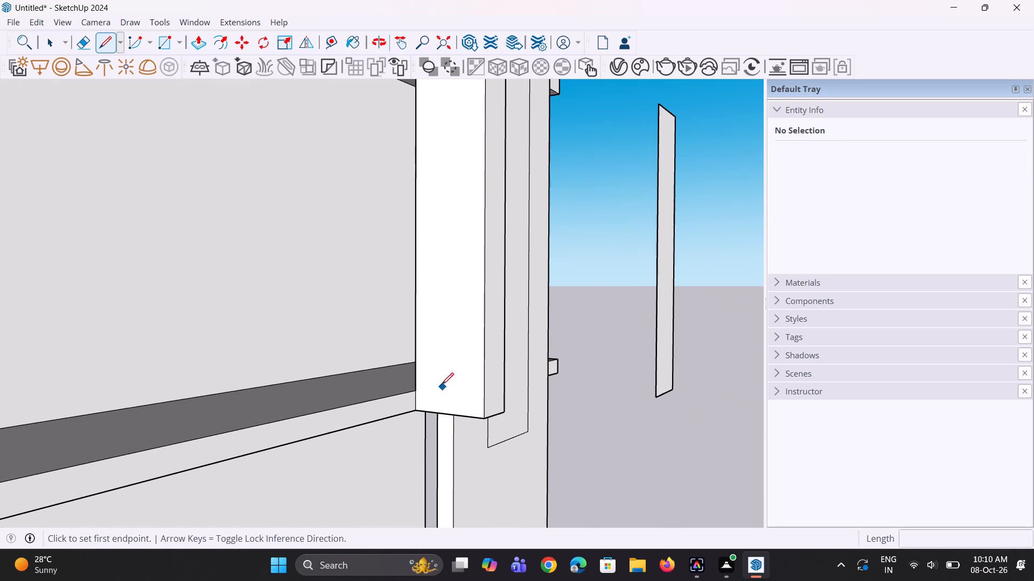
click(418, 372)
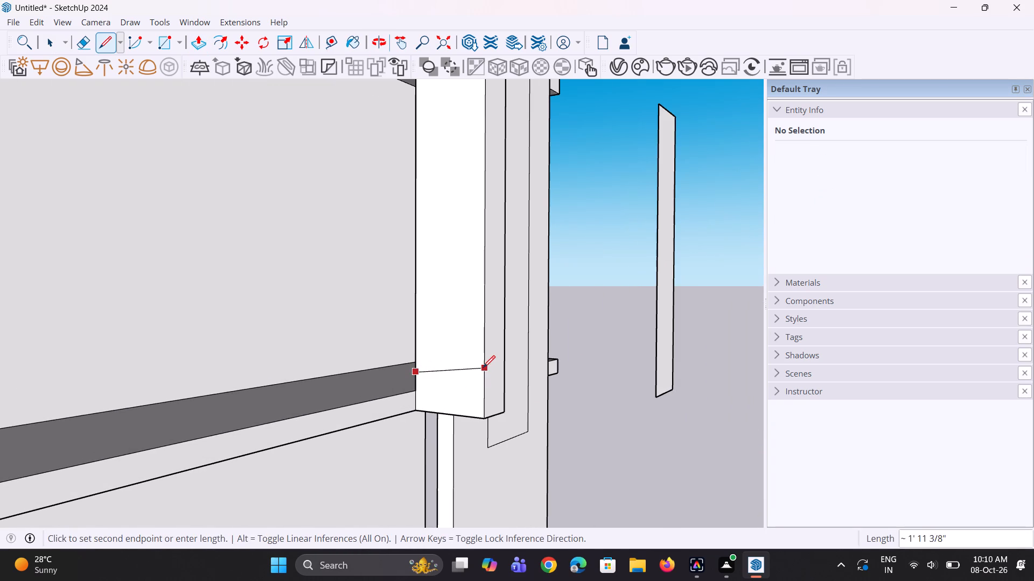
click(483, 374)
Extrude the split-off end face about 14' 2 11/16" along the slab, matching the upper beam's free end, to form the frame's lower beam.
key(space)
key(p)
click(476, 389)
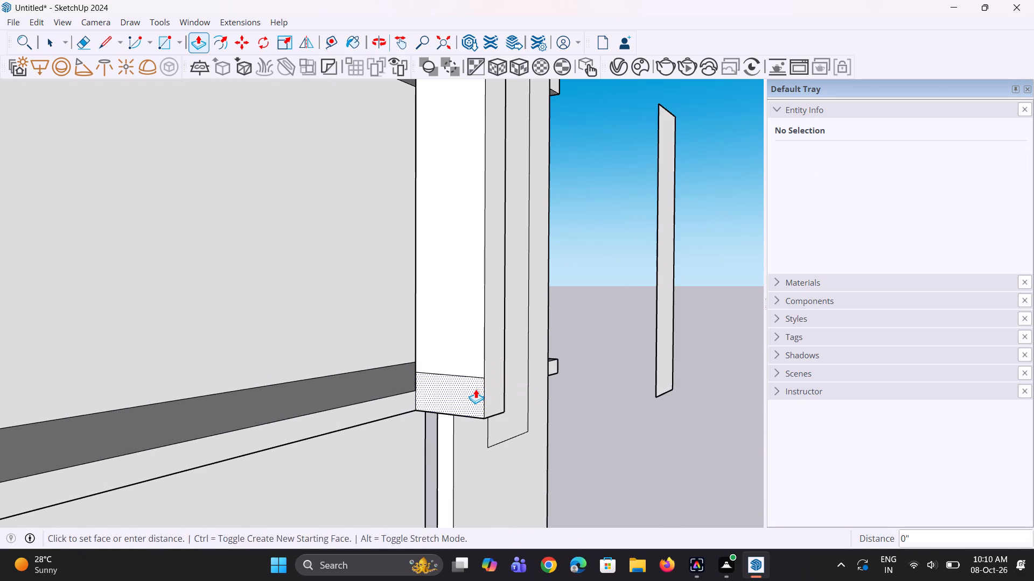
click(448, 400)
scroll(428, 407, down, 9)
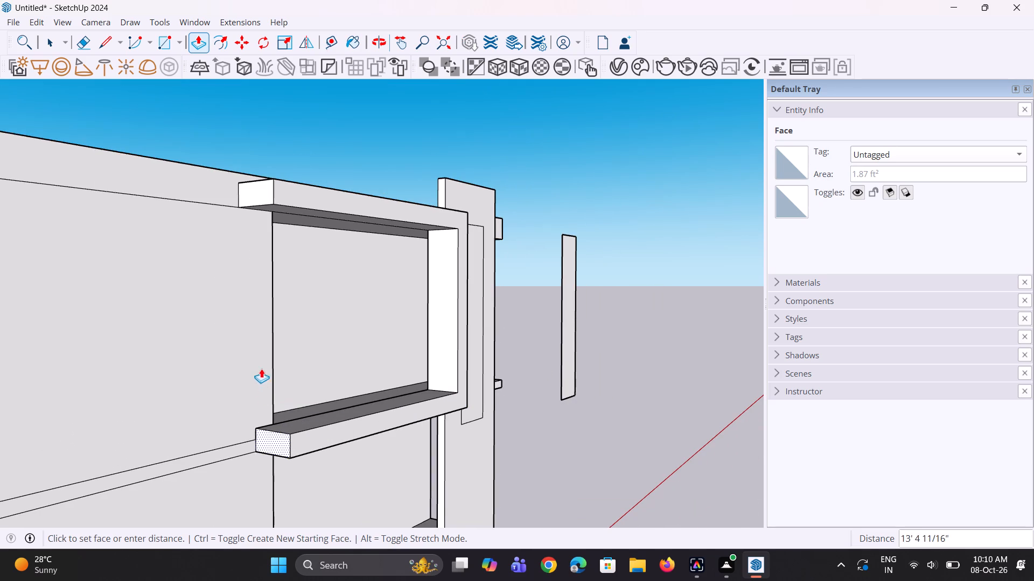
click(249, 200)
scroll(268, 304, down, 2)
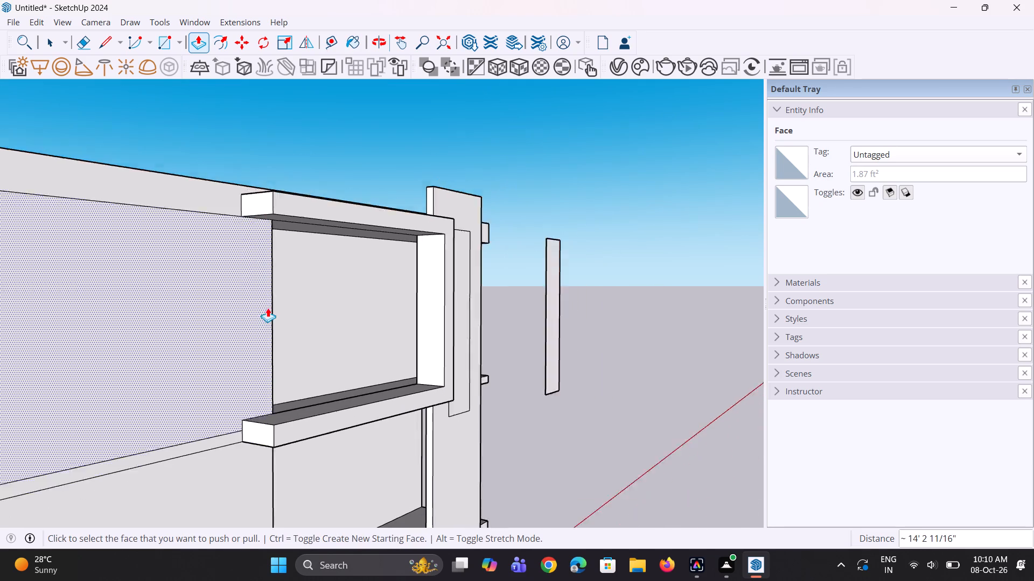
Draw a line across the lower beam's top face from the recess corner to its front edge, splitting off the free end.
scroll(268, 308, down, 2)
middle_drag(277, 324, 255, 363)
scroll(277, 415, up, 3)
key(l)
scroll(274, 421, up, 1)
middle_drag(257, 435, 248, 442)
scroll(253, 401, up, 3)
click(246, 403)
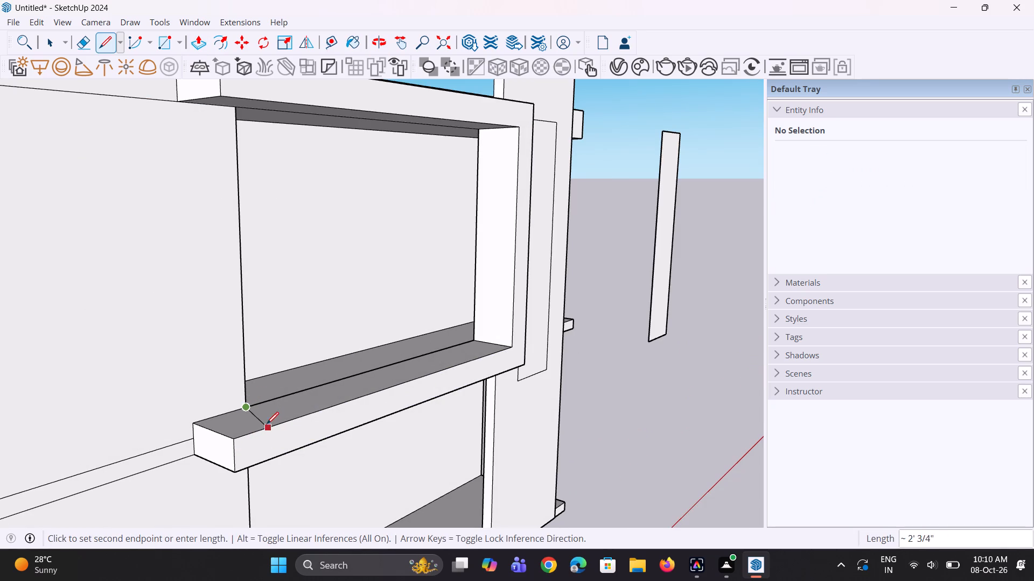
click(284, 426)
Extrude the lower beam's split-off top face up about 9' 7/16" to the upper beam, closing the frame around the recess.
middle_drag(302, 436, 188, 484)
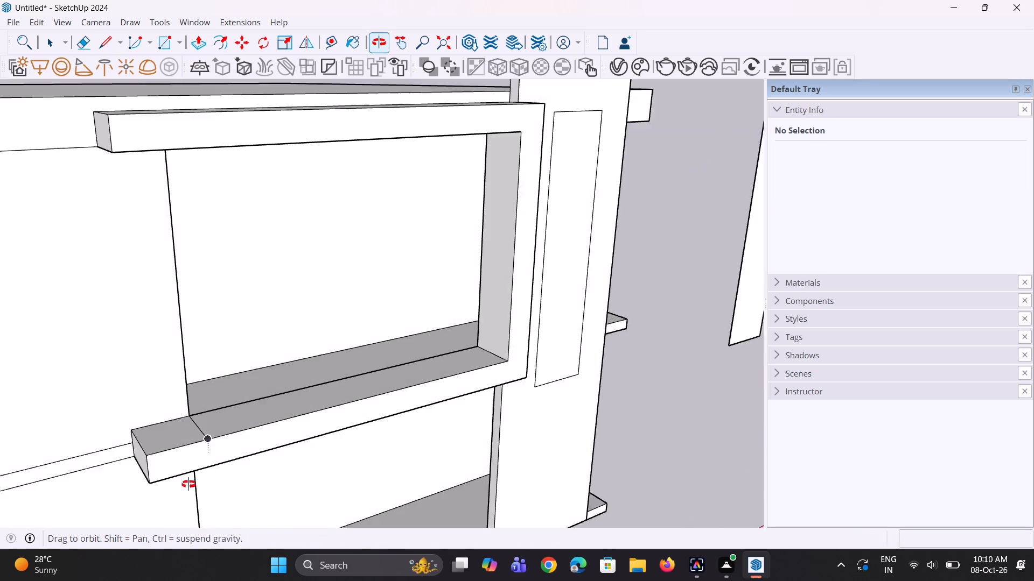
middle_drag(188, 484, 183, 484)
scroll(170, 447, up, 1)
key(p)
click(168, 422)
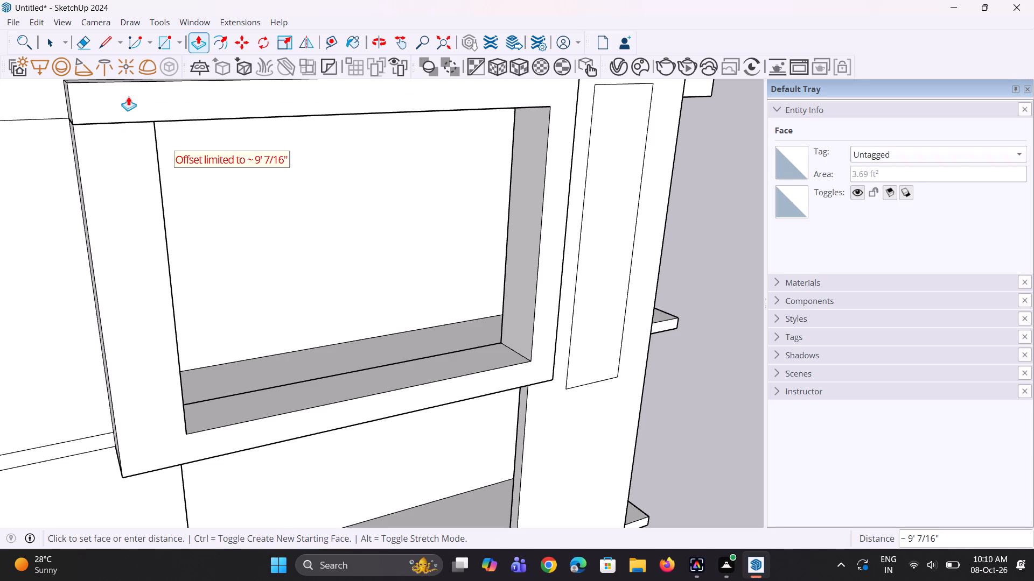
scroll(133, 161, down, 3)
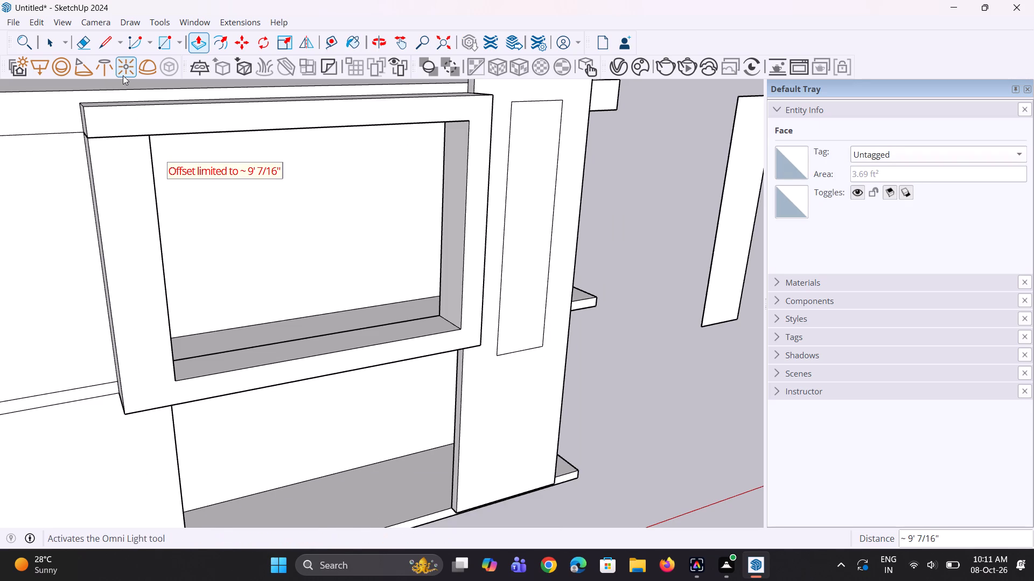
click(117, 101)
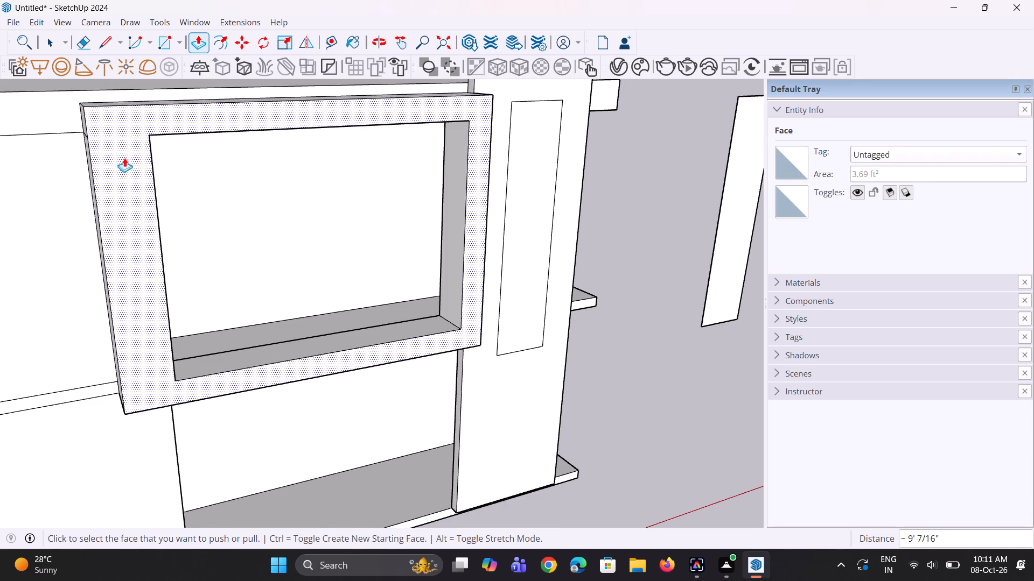
Push the inner face of the new vertical leg in 6 7/8" to slim the leg and widen the frame opening.
scroll(127, 193, down, 4)
middle_drag(127, 204, 40, 197)
scroll(184, 239, up, 3)
middle_drag(185, 235, 145, 257)
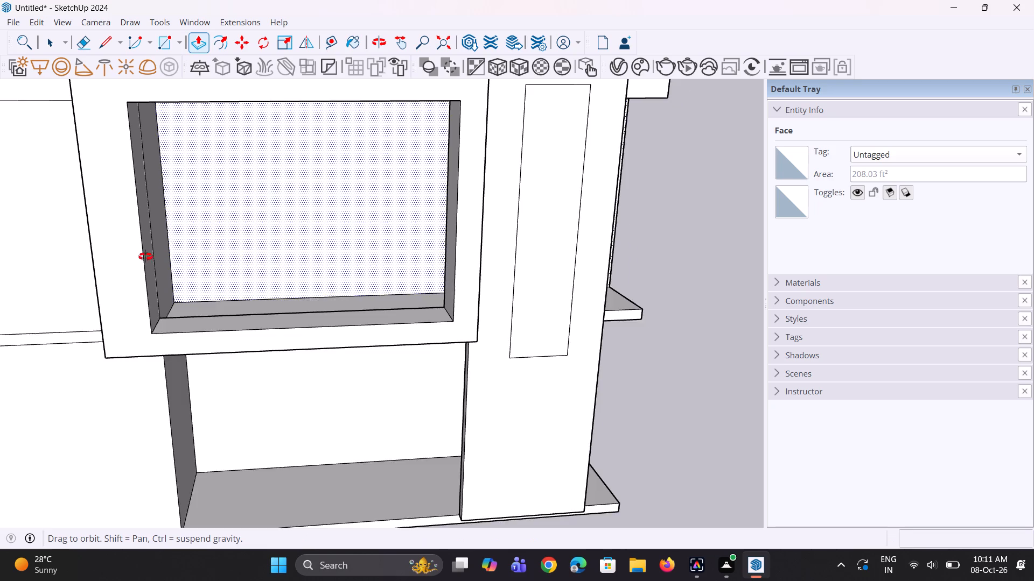
middle_drag(145, 257, 223, 249)
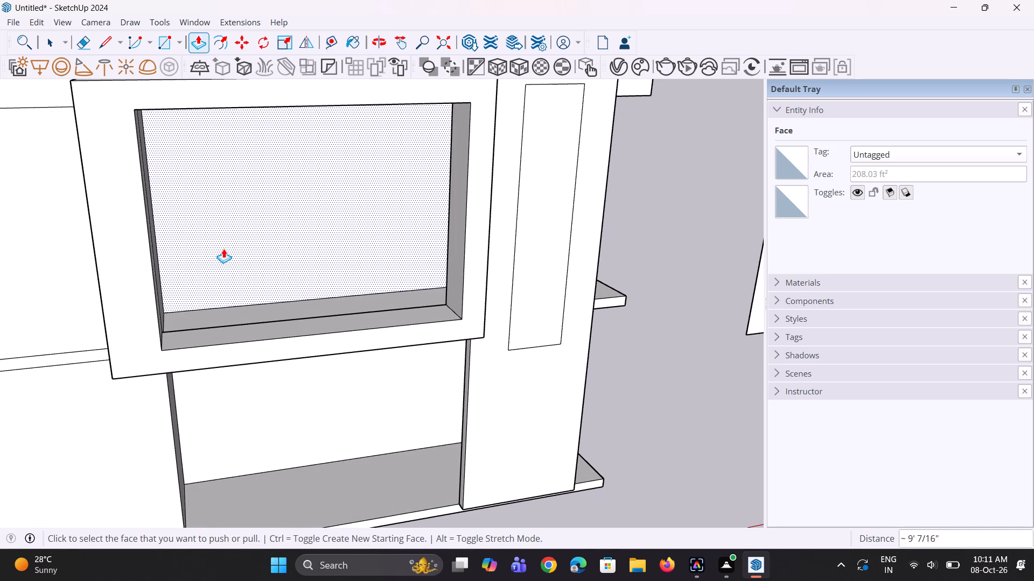
scroll(236, 256, down, 4)
middle_drag(271, 312, 114, 334)
scroll(183, 251, up, 2)
click(183, 251)
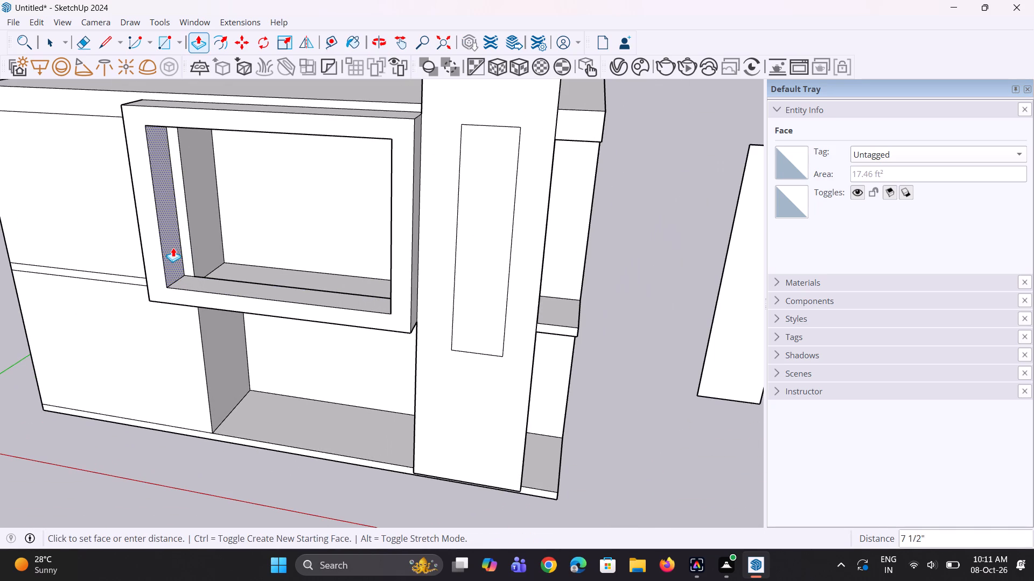
click(168, 296)
Push the same leg's inner face in a further 2 5/16".
middle_drag(185, 292, 261, 264)
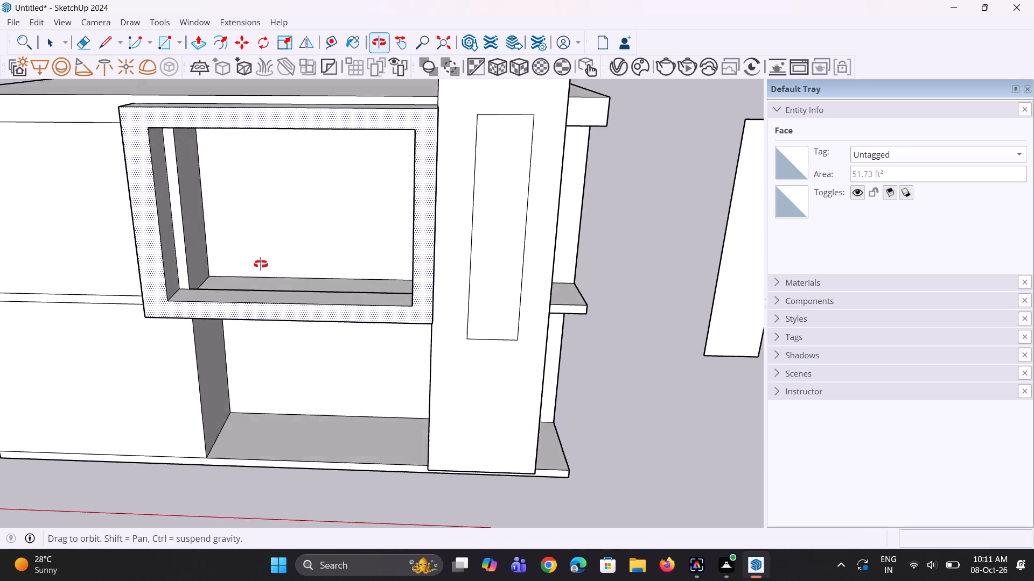
middle_drag(261, 264, 307, 253)
scroll(215, 282, up, 4)
middle_drag(165, 287, 65, 328)
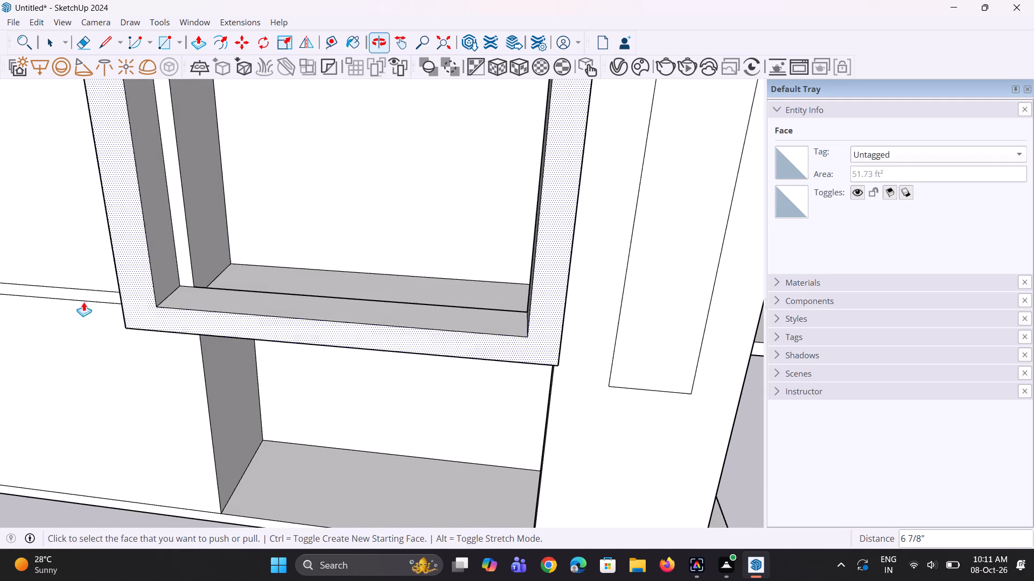
click(167, 262)
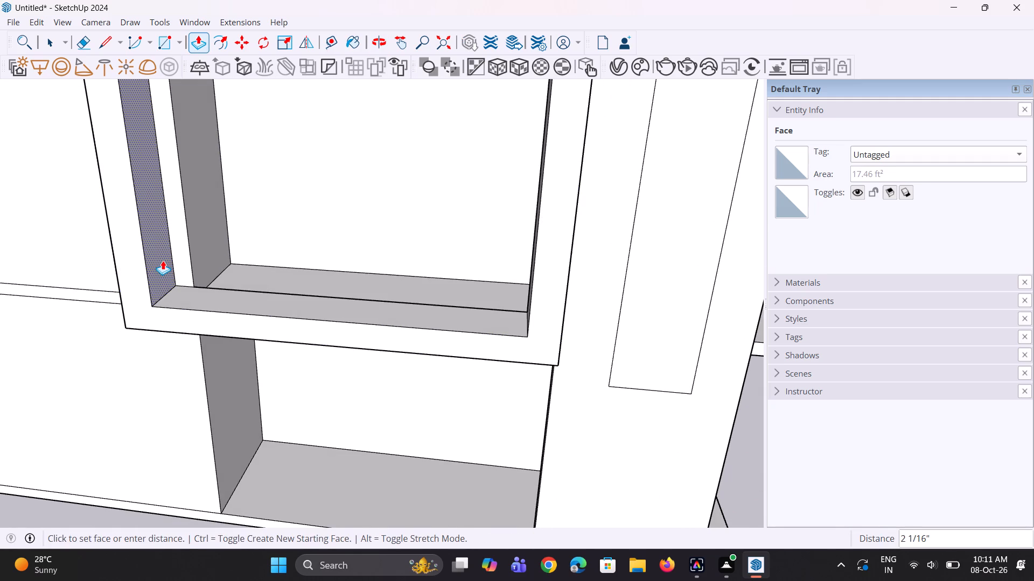
click(162, 260)
Push the upper recess's side wall back 9 3/16" so it lines up with the frame leg's inner face.
middle_drag(209, 377, 273, 316)
scroll(278, 348, down, 8)
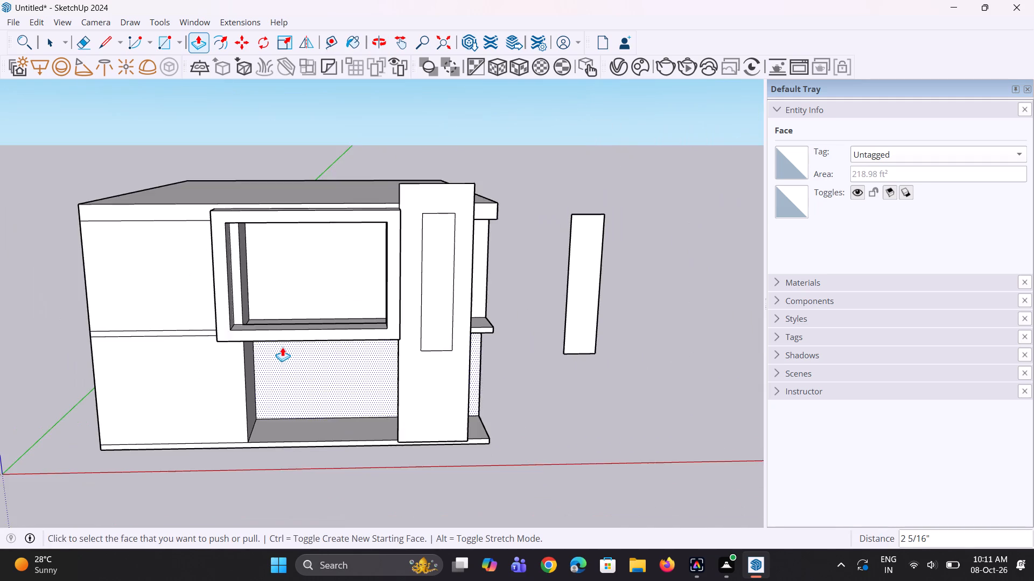
middle_drag(309, 314, 335, 267)
scroll(363, 259, up, 2)
middle_drag(279, 285, 304, 274)
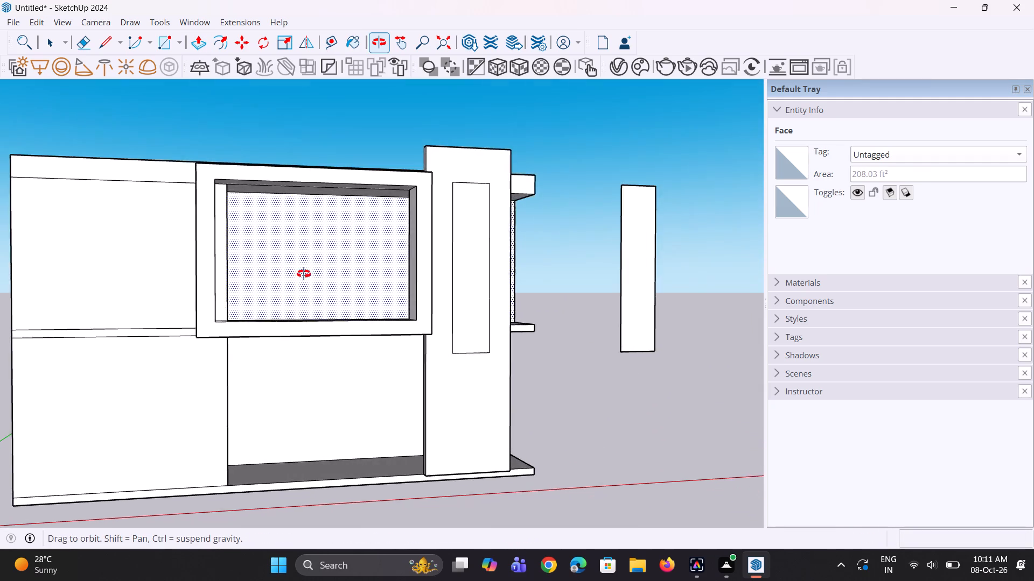
middle_drag(304, 274, 297, 307)
scroll(271, 282, up, 2)
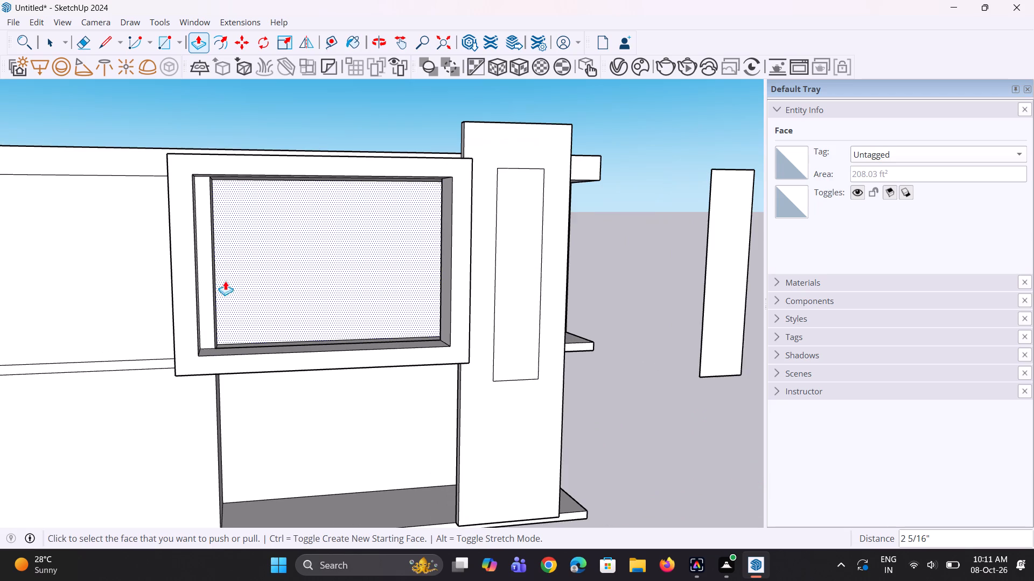
middle_drag(233, 288, 122, 311)
scroll(137, 300, up, 5)
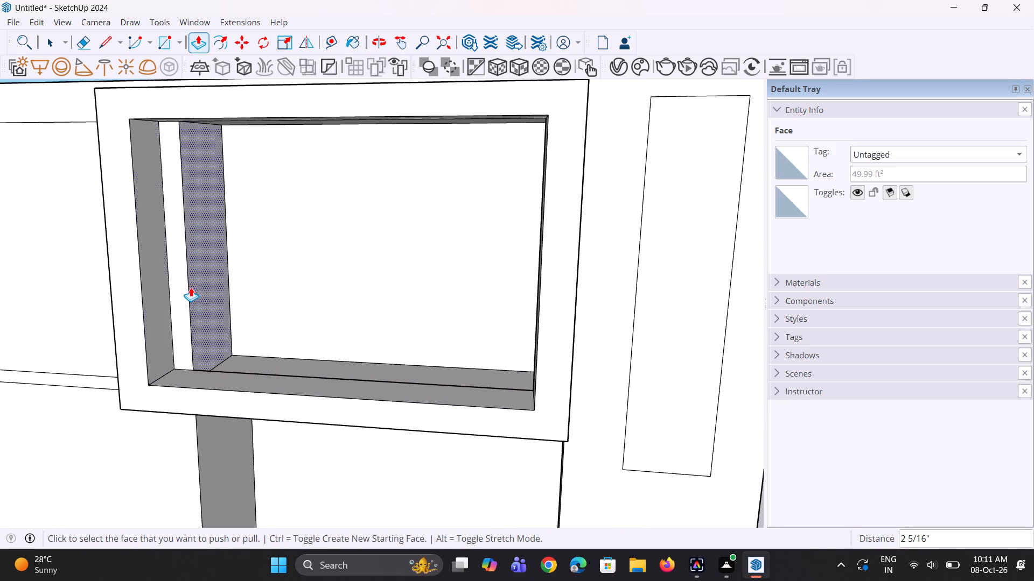
click(204, 290)
click(159, 303)
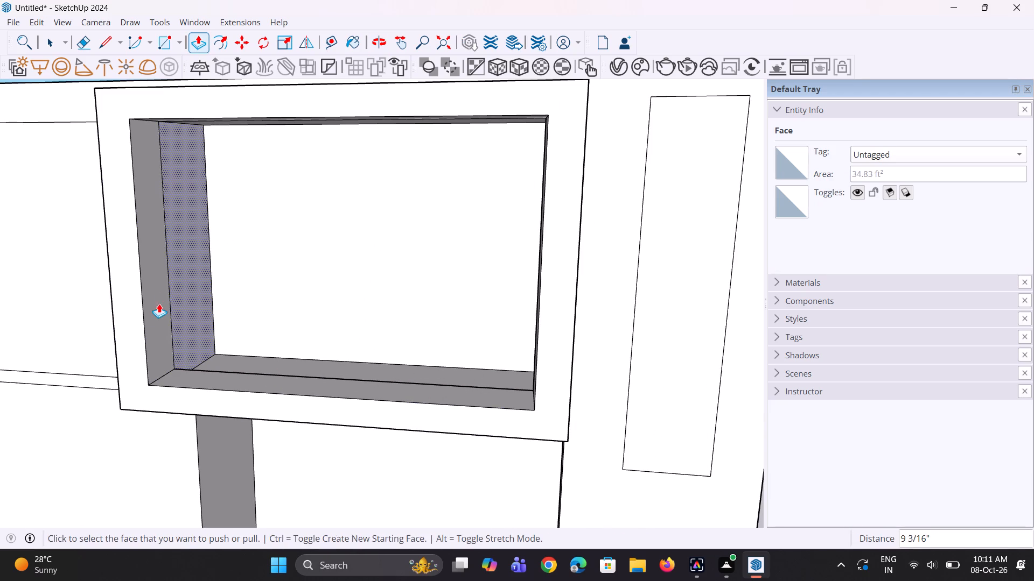
Push the frame's front face back about 3 5/16" to reduce its projection.
scroll(181, 359, down, 5)
middle_drag(201, 379, 270, 349)
scroll(259, 373, down, 5)
middle_drag(248, 393, 250, 394)
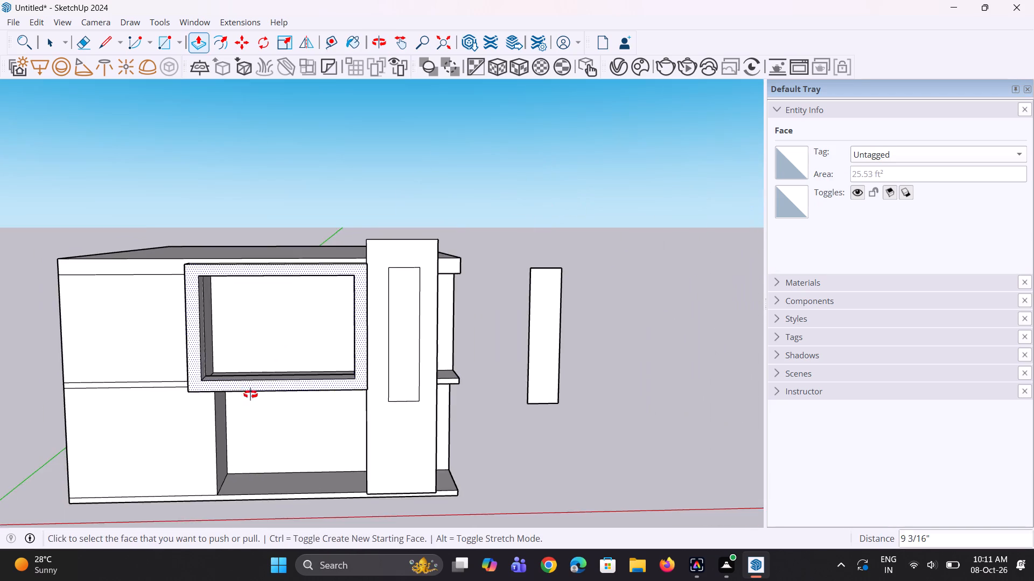
middle_drag(250, 394, 428, 396)
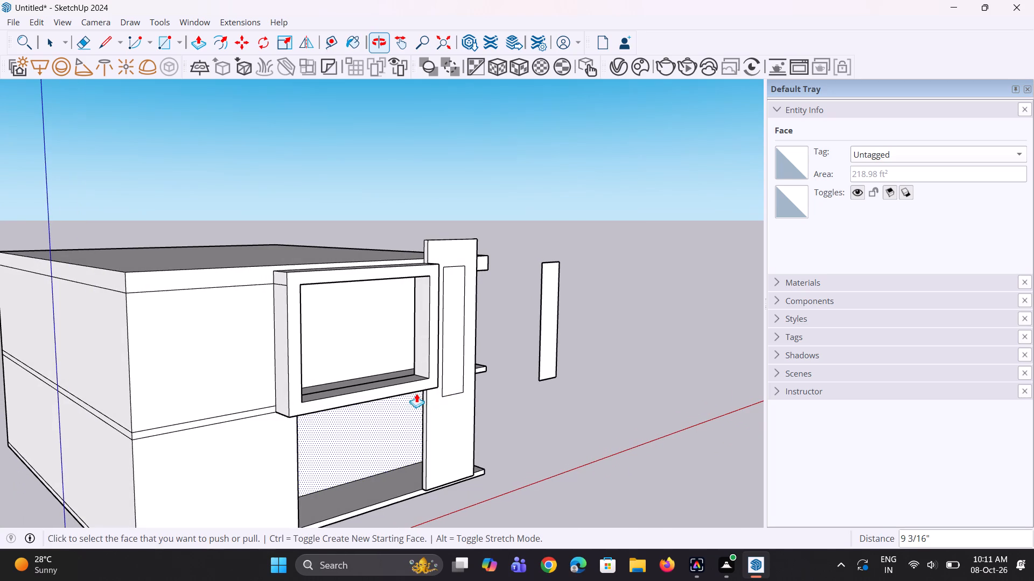
click(296, 405)
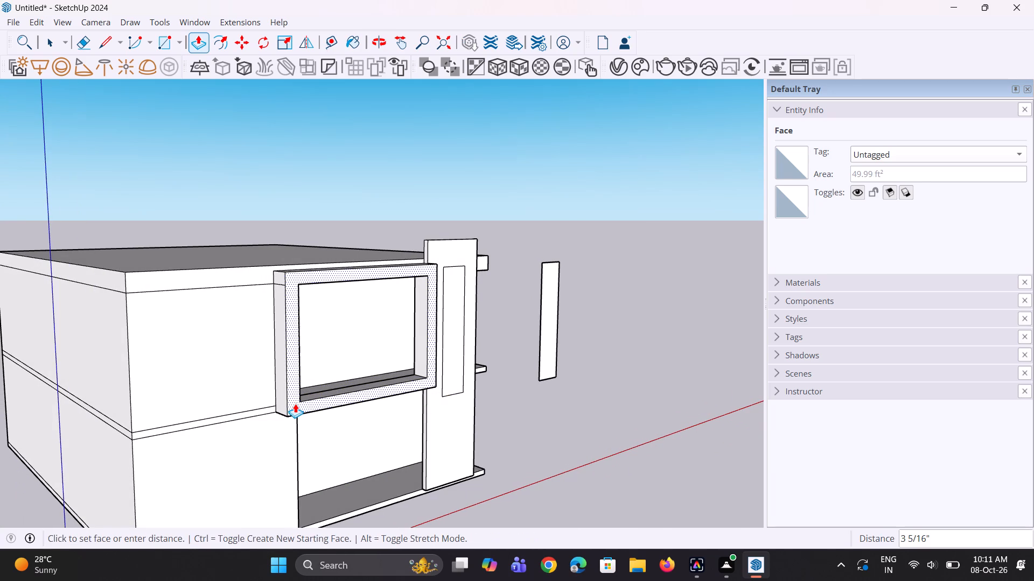
click(295, 403)
Erase the leftover joint line near the top of the frame's outer side face.
middle_drag(260, 369, 332, 386)
scroll(345, 279, up, 7)
key(e)
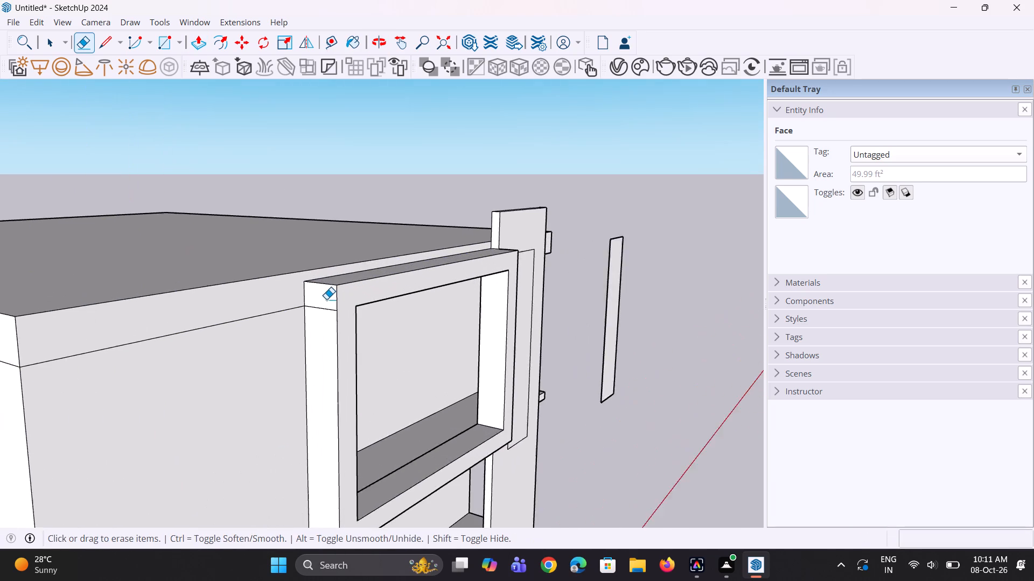
scroll(326, 299, up, 1)
click(321, 312)
Examine the completed frame and front panel from several sides and from above.
scroll(283, 358, down, 5)
middle_drag(458, 345, 387, 357)
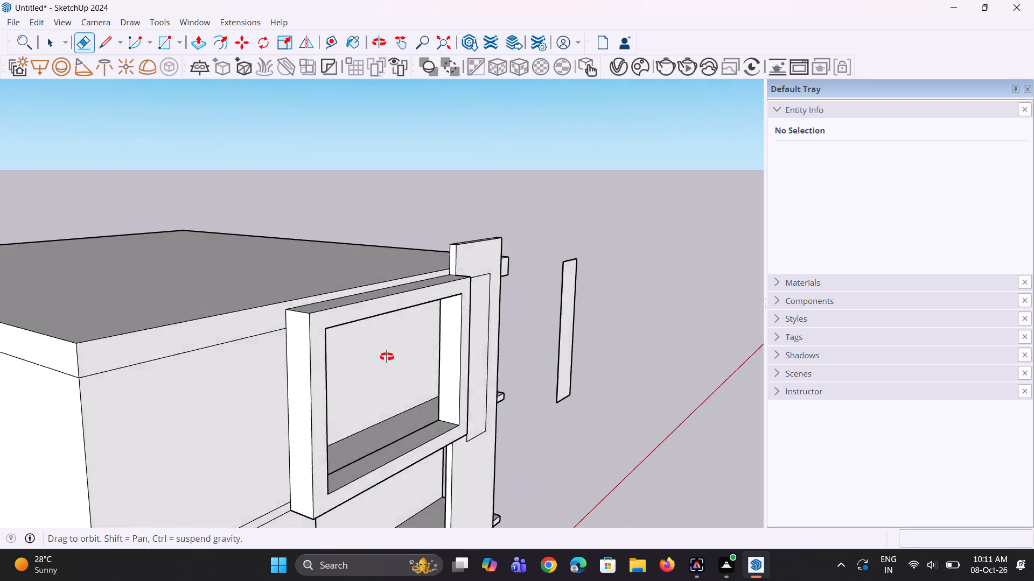
middle_drag(387, 357, 360, 354)
middle_drag(349, 351, 251, 350)
middle_drag(397, 363, 303, 374)
middle_drag(360, 373, 244, 342)
middle_drag(250, 360, 250, 318)
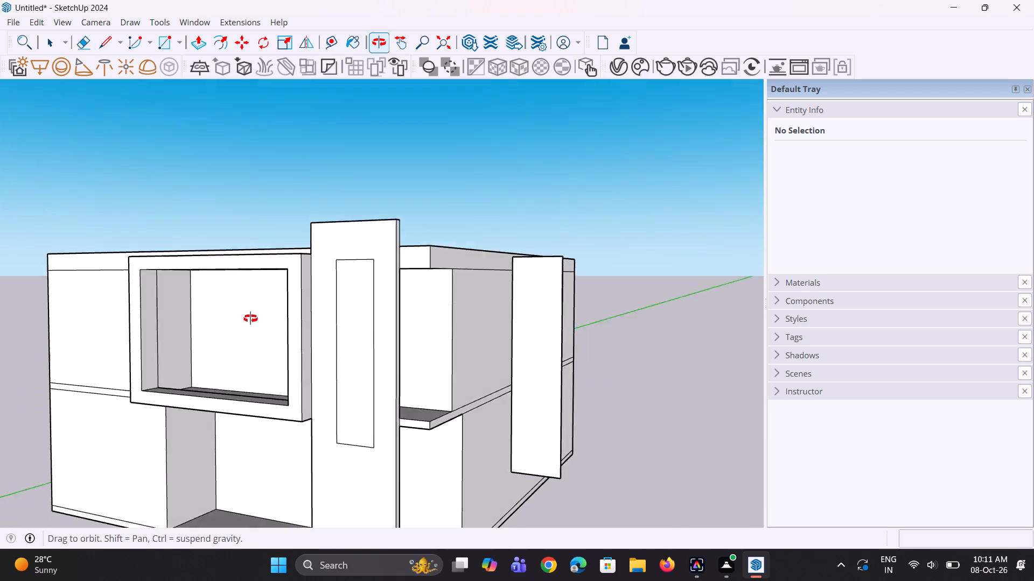
middle_drag(250, 318, 488, 222)
middle_drag(406, 400, 406, 466)
scroll(327, 399, down, 4)
middle_drag(242, 413, 256, 518)
middle_drag(448, 256, 399, 311)
Delete the loose upright rectangle standing apart beside the building.
key(space)
scroll(552, 385, up, 3)
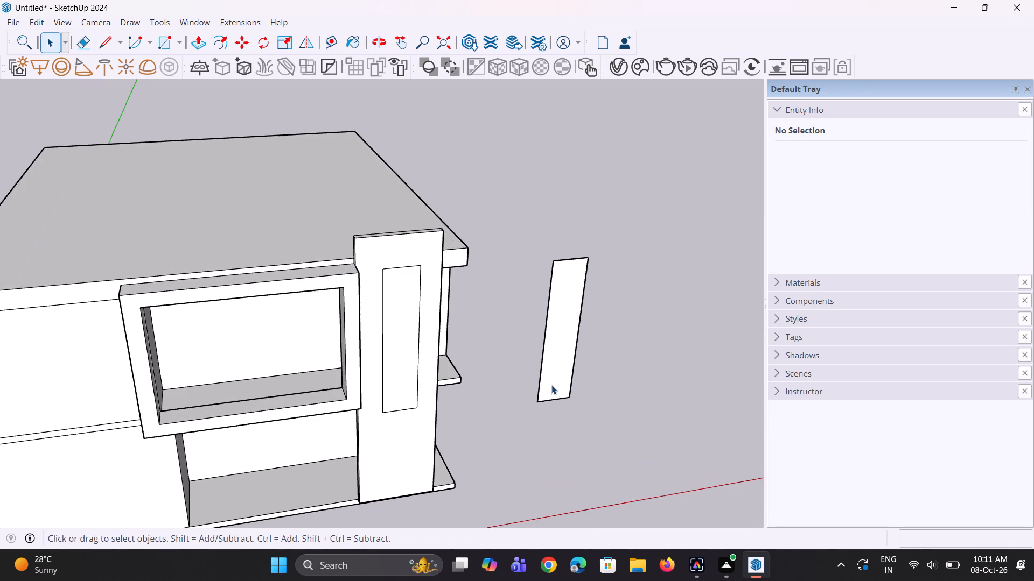
click(530, 434)
middle_drag(449, 398, 445, 351)
scroll(383, 364, down, 4)
middle_drag(350, 360, 342, 341)
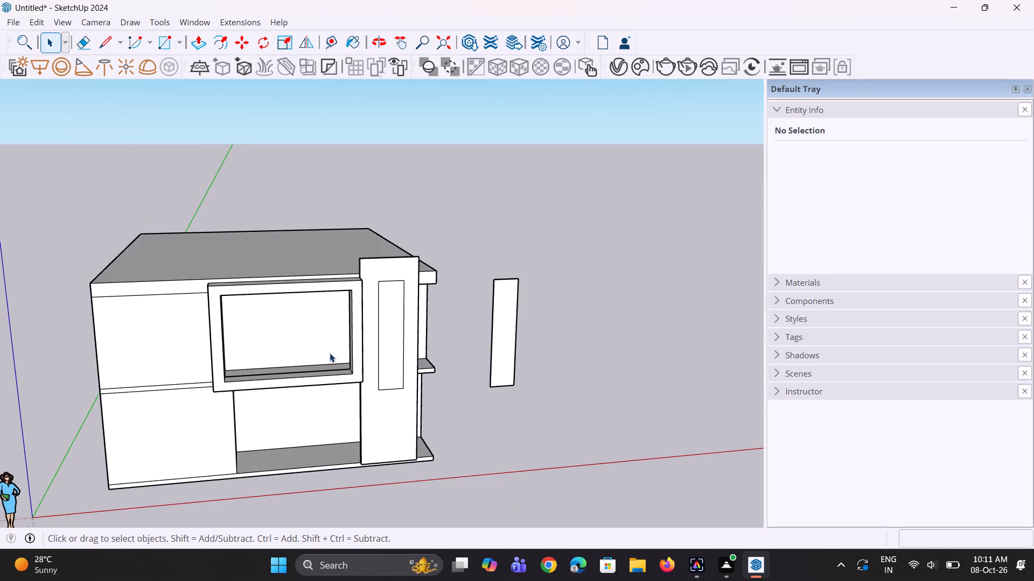
scroll(316, 359, up, 5)
scroll(329, 356, down, 4)
middle_drag(307, 369, 362, 346)
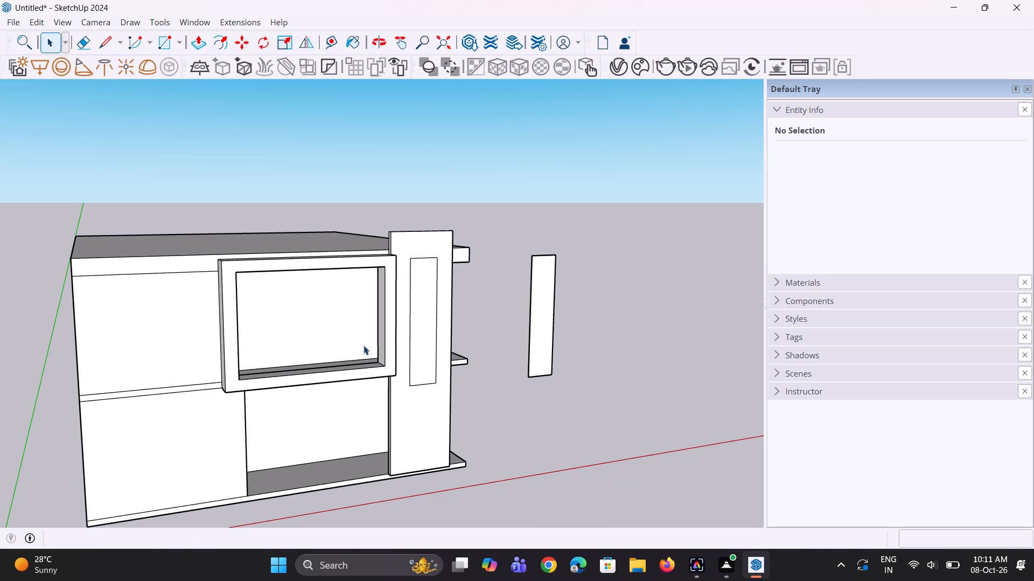
drag(511, 214, 630, 444)
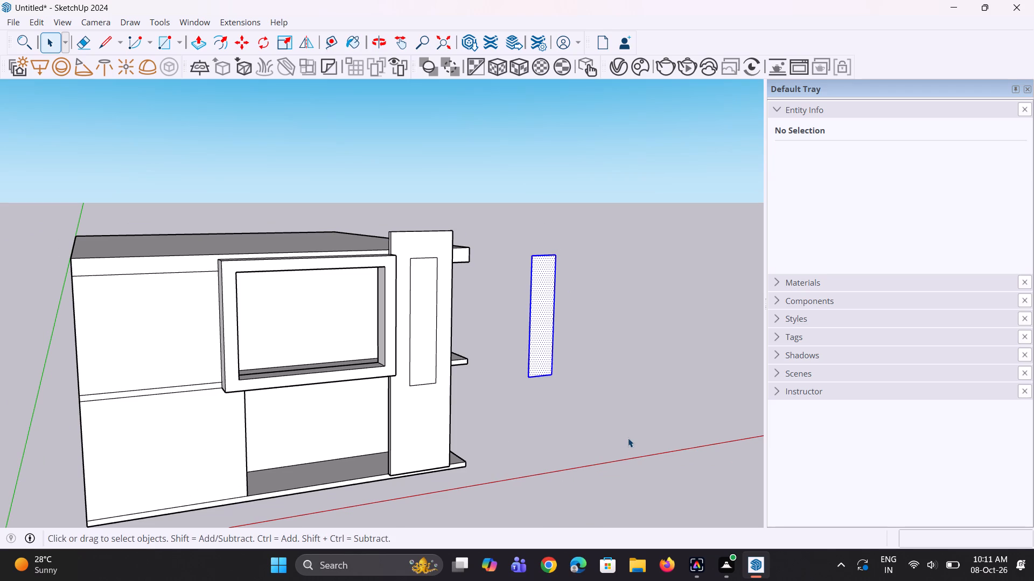
key(Delete)
Examine the framed upper recess and front facade from below, from above and at different distances.
middle_drag(421, 443, 312, 423)
scroll(273, 389, up, 3)
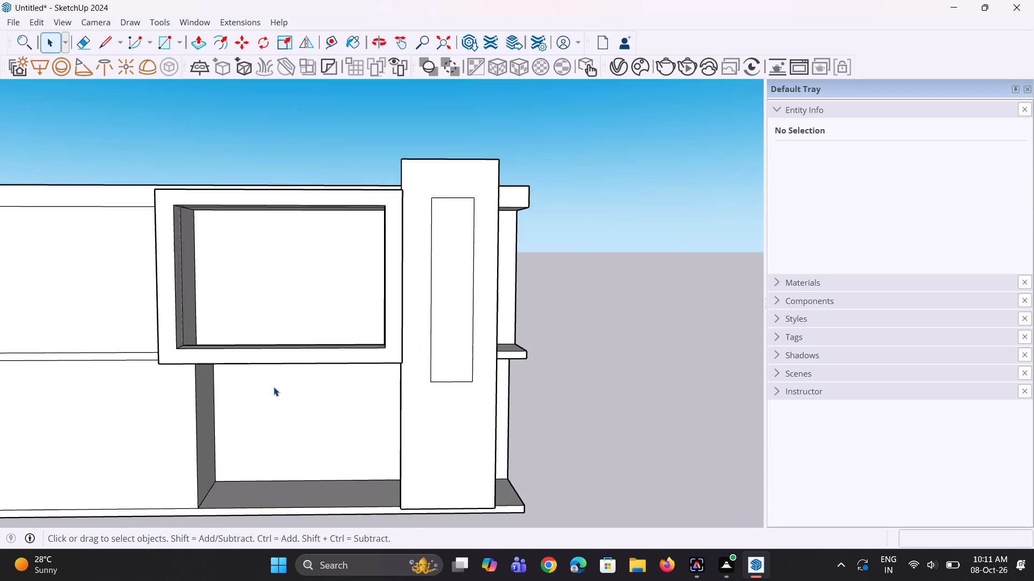
scroll(274, 387, down, 8)
middle_drag(271, 403, 302, 418)
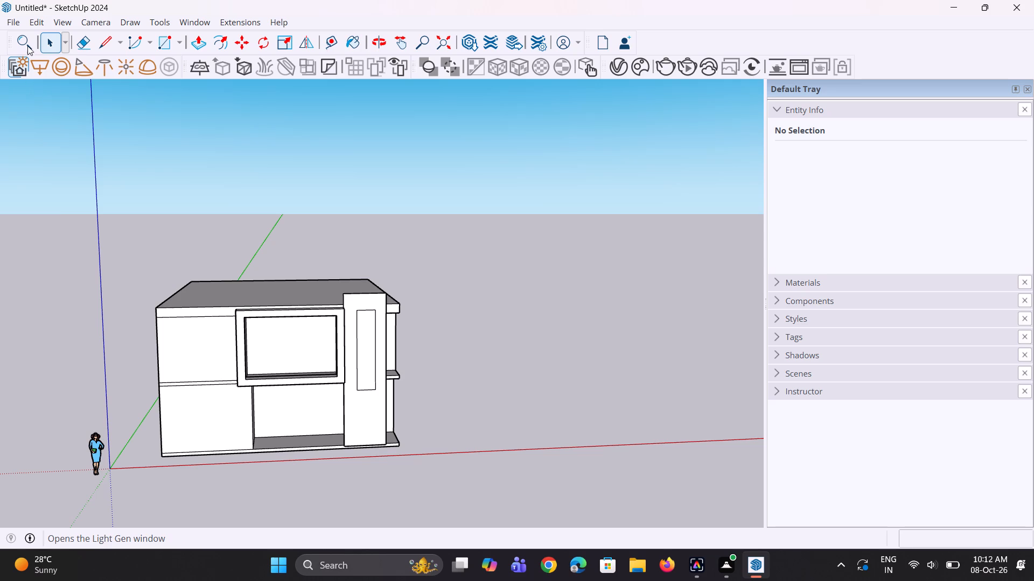
scroll(141, 399, up, 2)
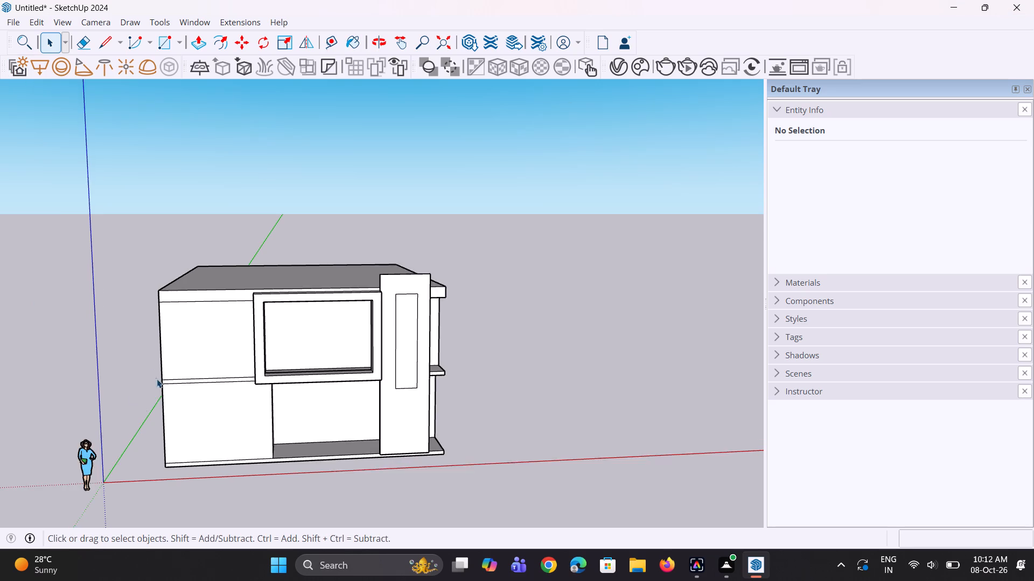
scroll(157, 379, up, 1)
middle_drag(180, 379, 275, 328)
scroll(346, 303, up, 2)
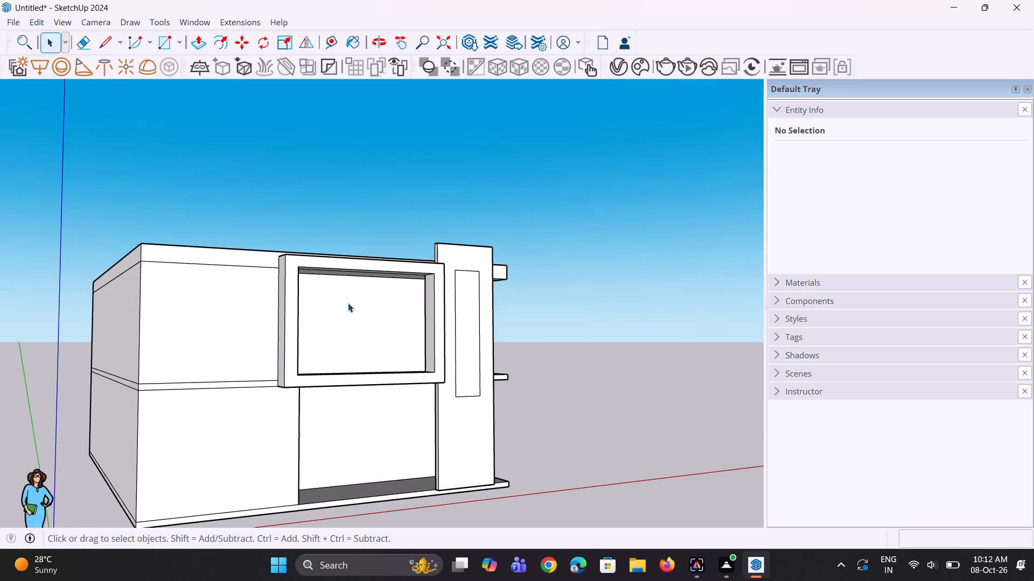
middle_drag(396, 328, 358, 270)
scroll(331, 265, up, 4)
middle_drag(313, 275, 322, 323)
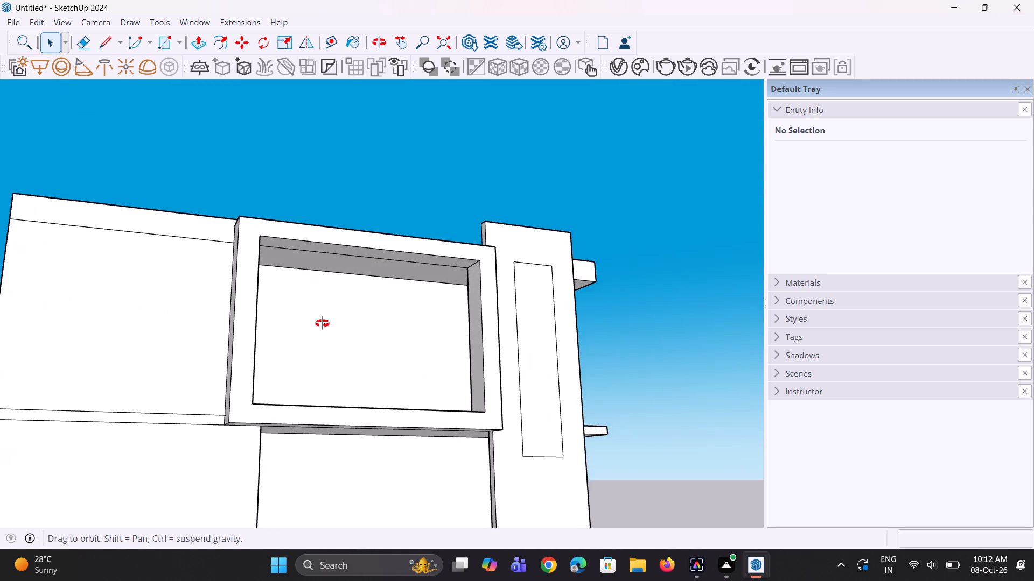
middle_drag(322, 323, 295, 412)
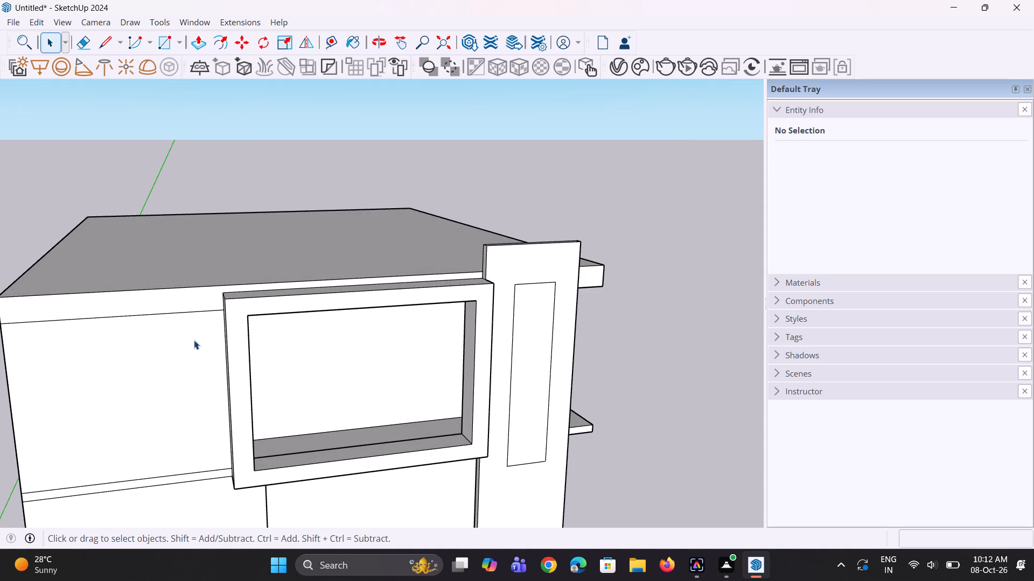
scroll(176, 341, up, 1)
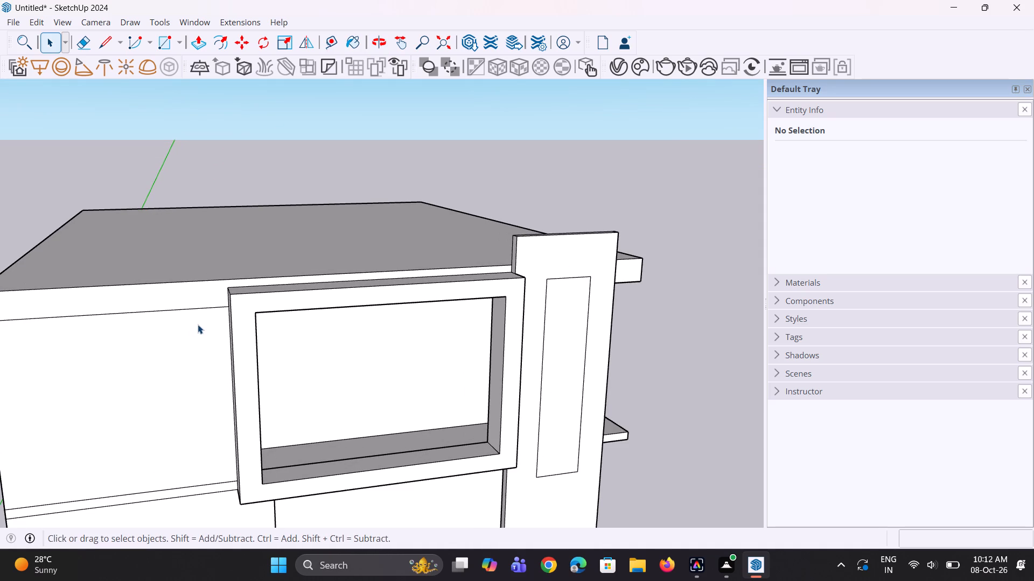
scroll(204, 329, down, 3)
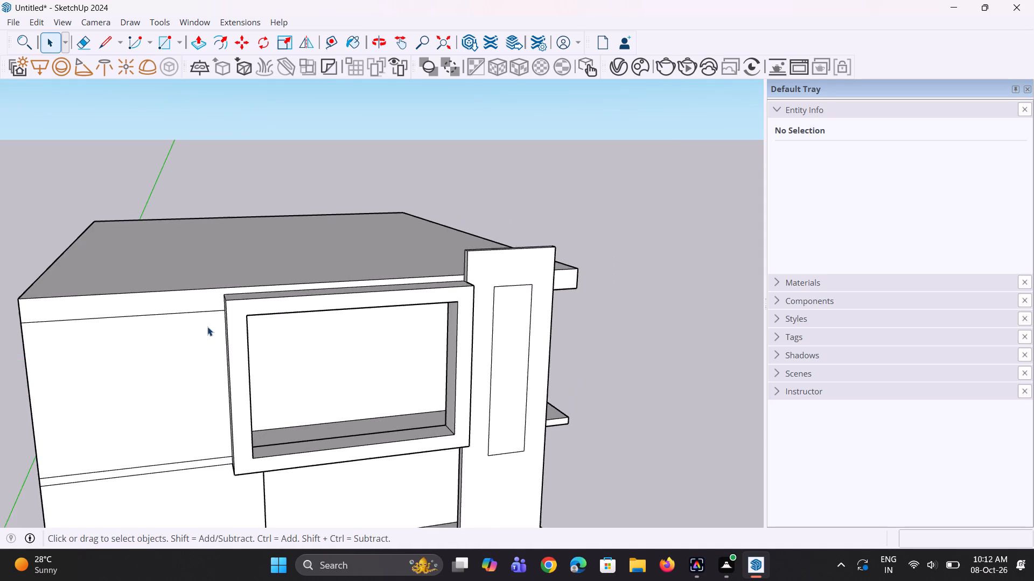
Push the upper inner face of the projecting frame down 9" to line up with the recess ceiling.
middle_drag(248, 332, 222, 243)
scroll(240, 282, up, 6)
middle_drag(287, 256, 271, 232)
scroll(270, 235, up, 3)
key(p)
click(274, 250)
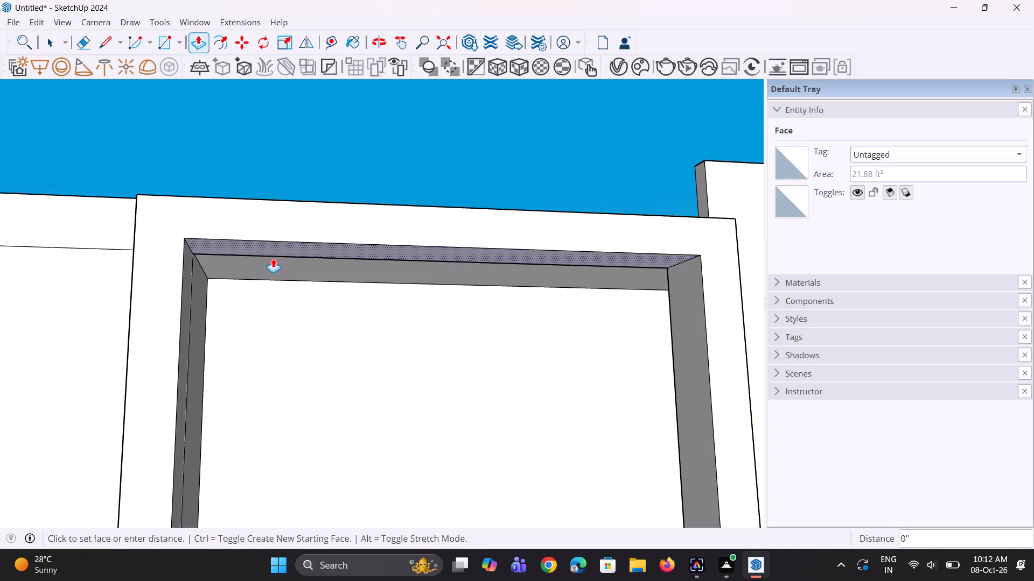
click(271, 278)
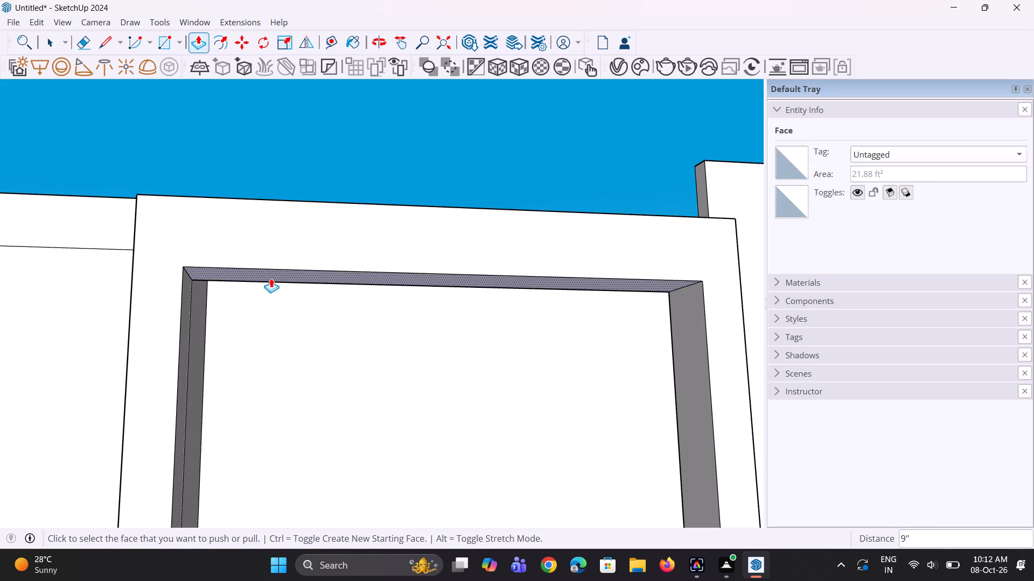
Push the frame's top face down 11 11/16" to line up with the lower edge of the roof slab band.
scroll(273, 279, down, 5)
middle_drag(287, 279, 179, 526)
scroll(275, 313, up, 2)
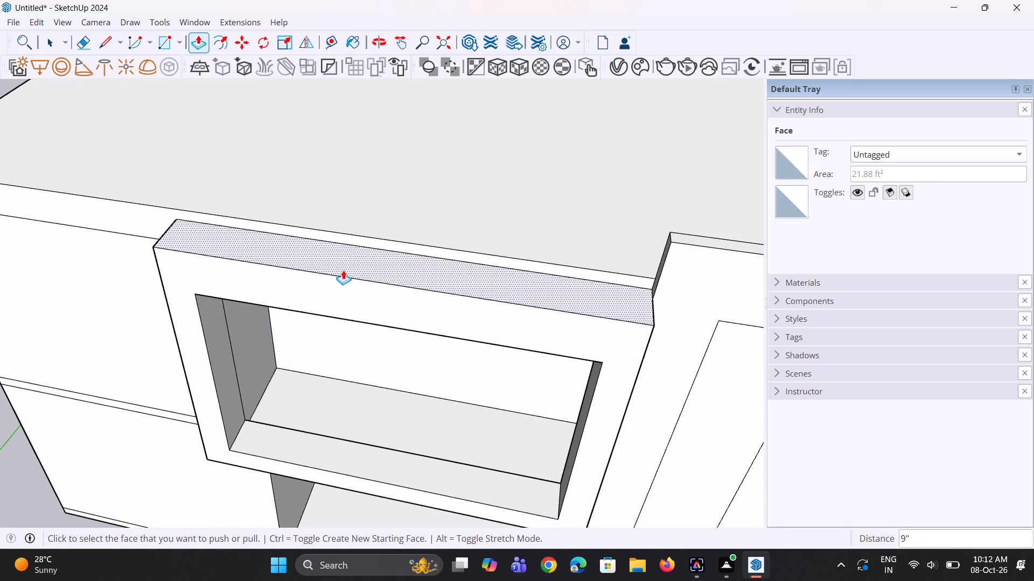
click(343, 270)
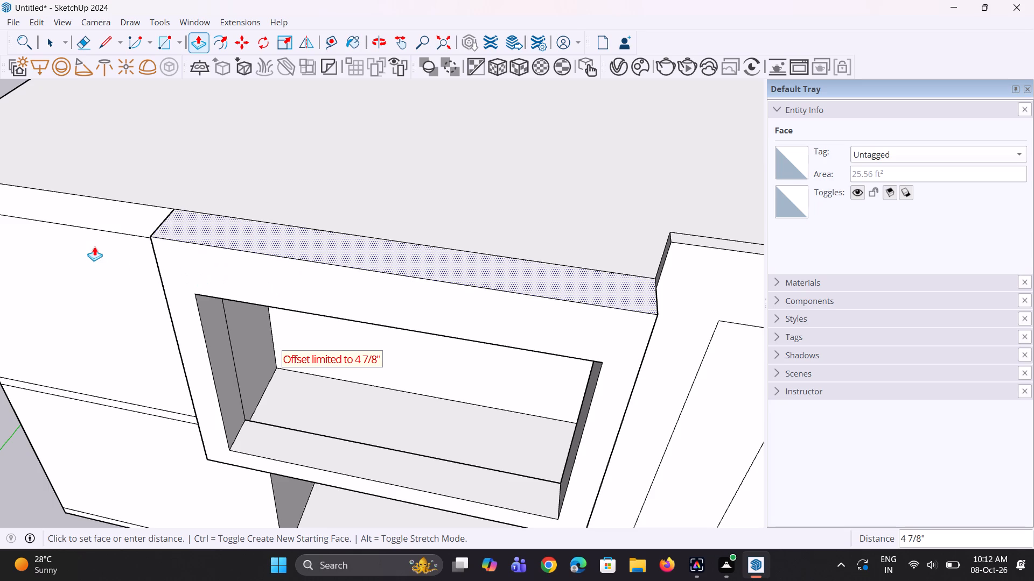
click(117, 233)
Push the inner face of the frame leg farther from the front panel outward 2 7/8" to thin the leg.
middle_drag(215, 345, 327, 221)
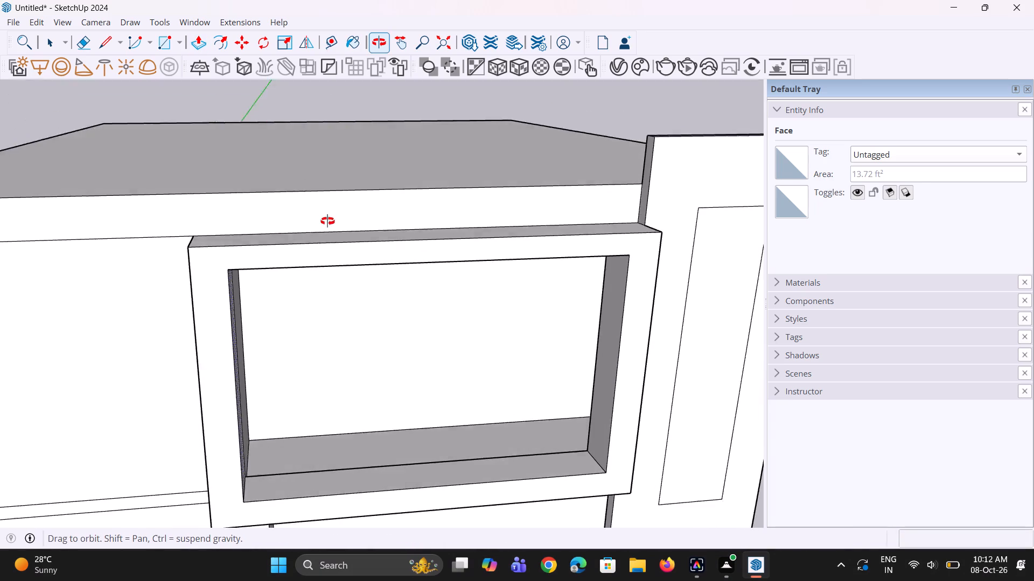
middle_drag(327, 221, 323, 214)
scroll(325, 219, down, 4)
middle_drag(277, 350, 243, 349)
scroll(242, 349, up, 2)
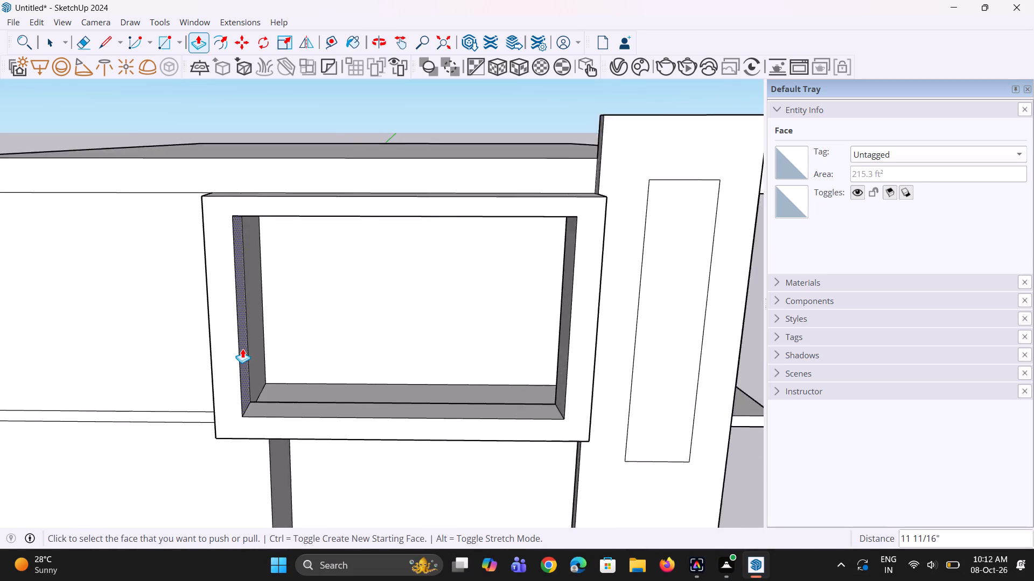
scroll(242, 349, up, 1)
middle_drag(242, 351, 172, 357)
middle_drag(221, 365, 323, 360)
middle_drag(327, 357, 338, 353)
middle_drag(346, 349, 358, 345)
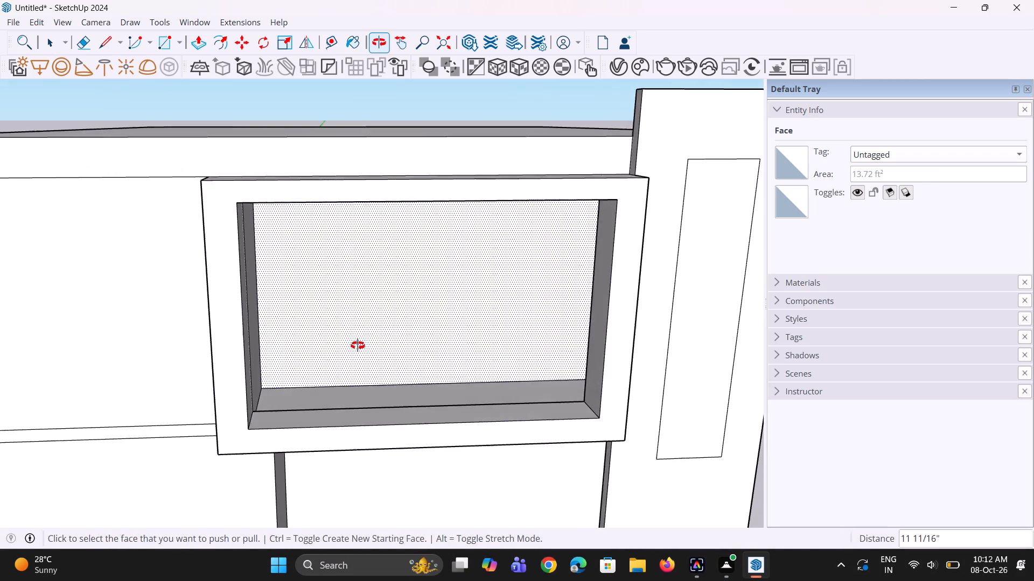
middle_drag(358, 345, 427, 351)
scroll(99, 356, up, 1)
middle_drag(149, 378, 137, 391)
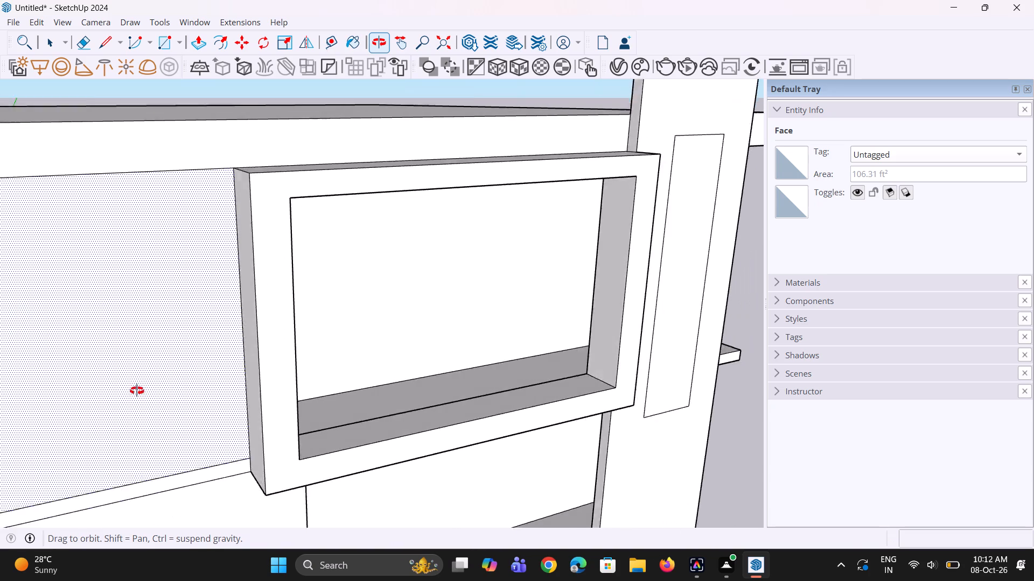
middle_drag(137, 391, 0, 392)
click(239, 394)
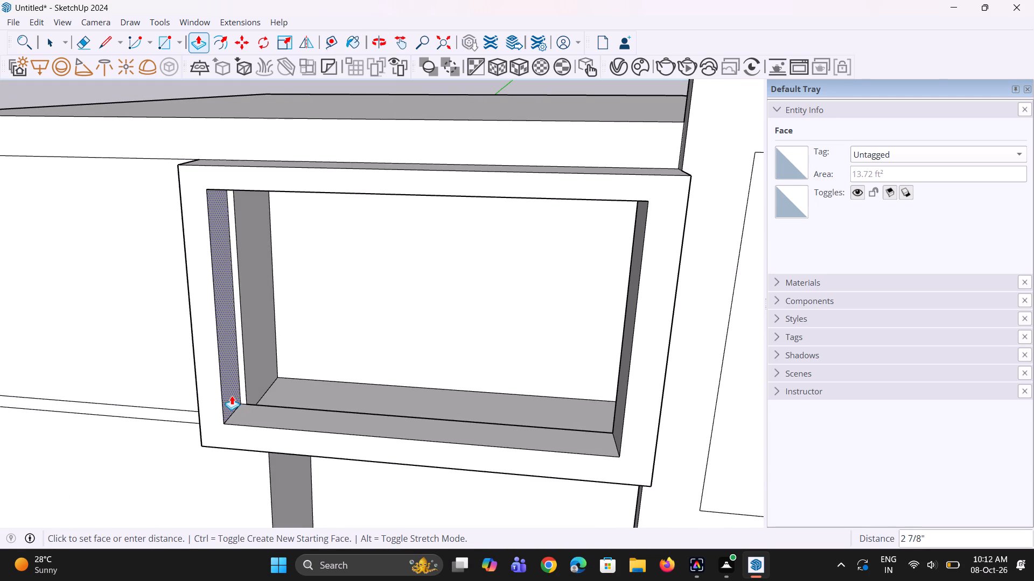
click(232, 395)
Push the upper recess's adjoining side wall back 2 7/8" to line up with that frame leg's inner face.
click(263, 369)
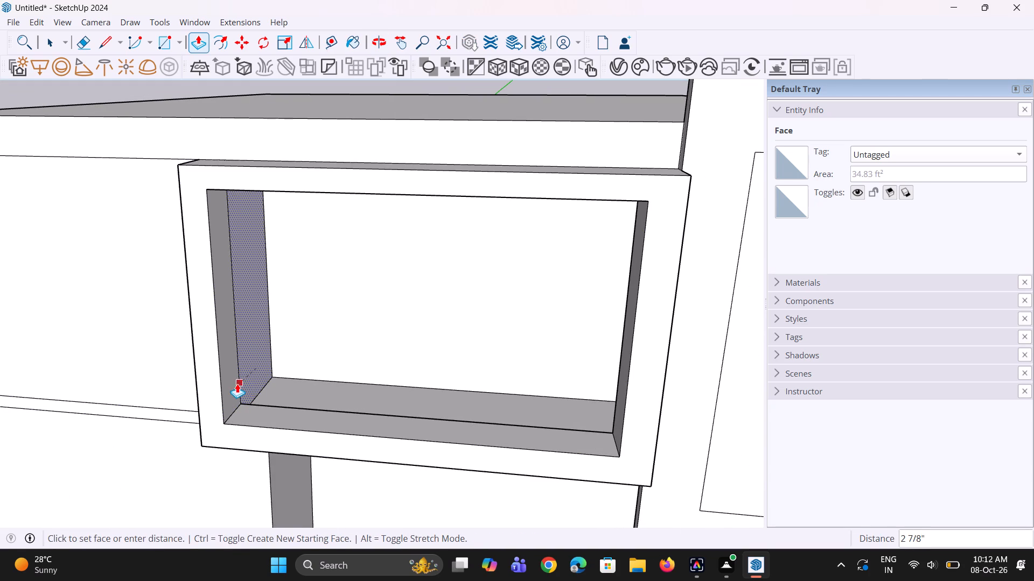
click(237, 384)
Push the inner face of the frame's bottom member down about 1 3/16".
middle_drag(259, 481, 286, 454)
scroll(215, 443, up, 2)
middle_drag(248, 435, 256, 452)
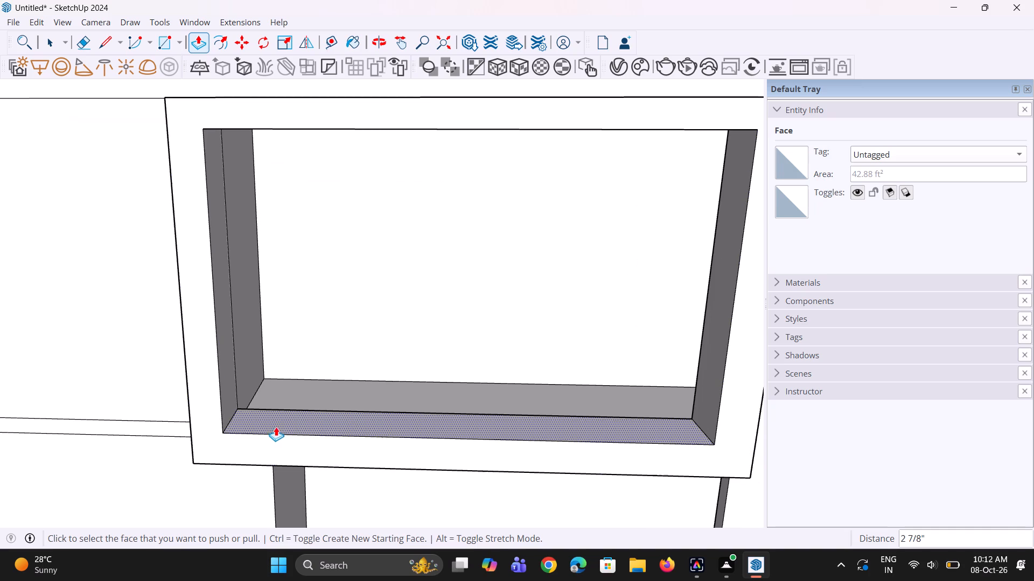
click(278, 425)
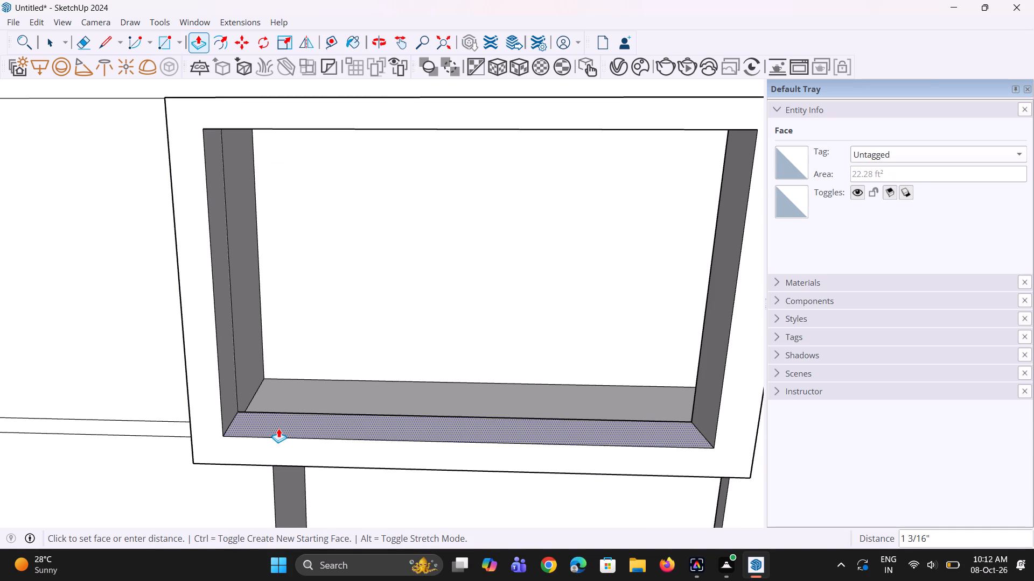
click(278, 428)
Push the inner face of the frame leg beside the front panel outward about 1 1/8".
scroll(366, 455, down, 5)
middle_drag(384, 452, 482, 447)
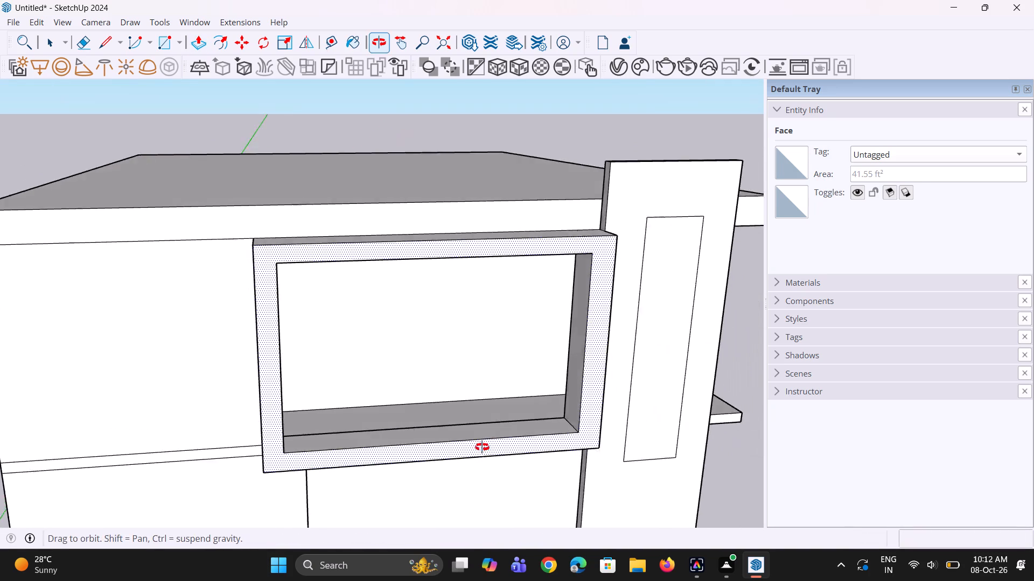
middle_drag(482, 447, 482, 447)
scroll(543, 378, up, 4)
click(569, 367)
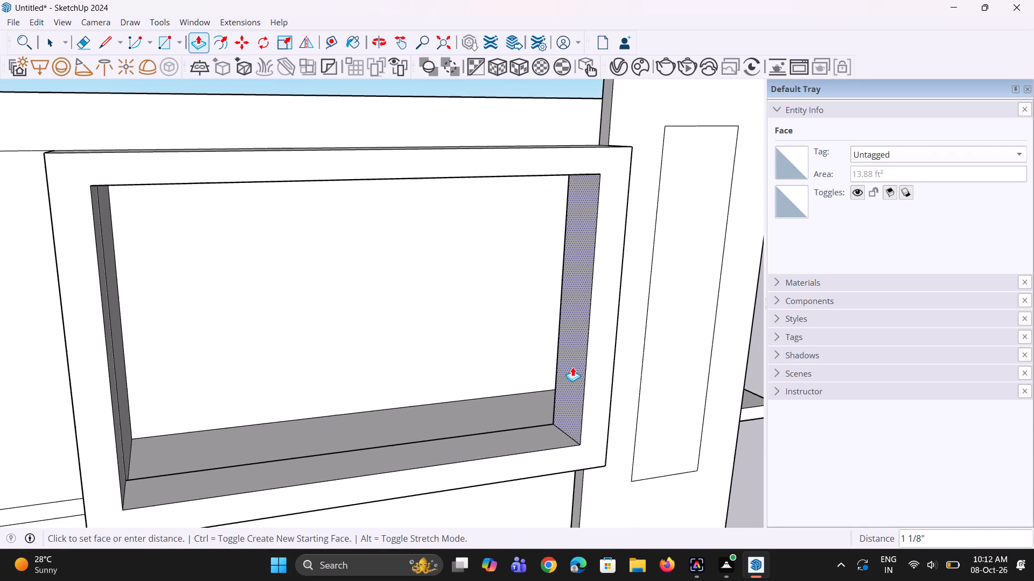
click(572, 367)
key(space)
Push the inner face of the frame leg beside the front panel outward by about another 3/4".
scroll(471, 402, down, 8)
key(space)
middle_drag(436, 395, 408, 344)
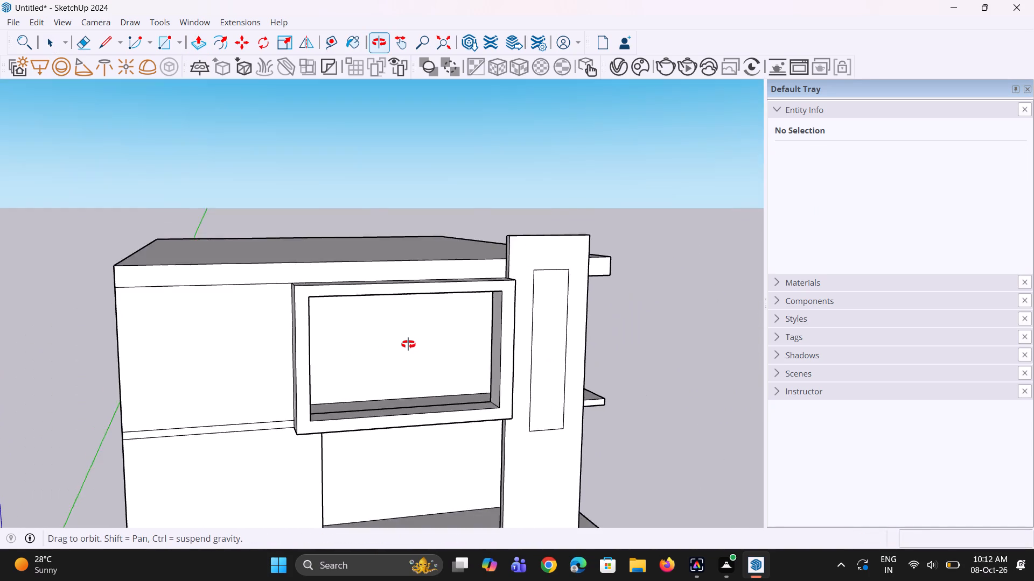
middle_drag(408, 344, 390, 341)
scroll(490, 360, up, 2)
middle_drag(480, 403, 506, 405)
middle_click(507, 405)
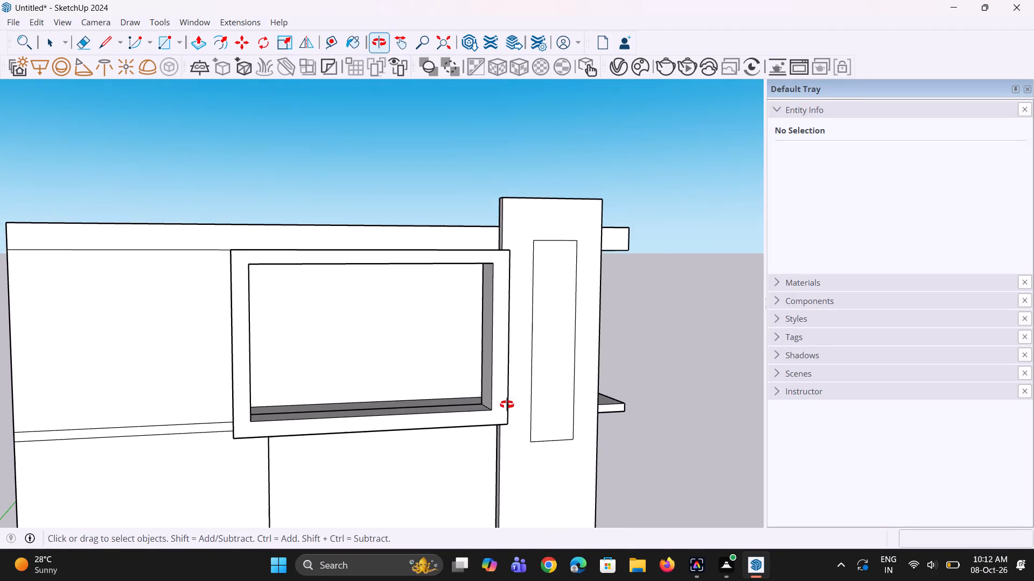
scroll(474, 365, up, 4)
middle_drag(517, 389, 547, 406)
key(p)
scroll(516, 385, up, 3)
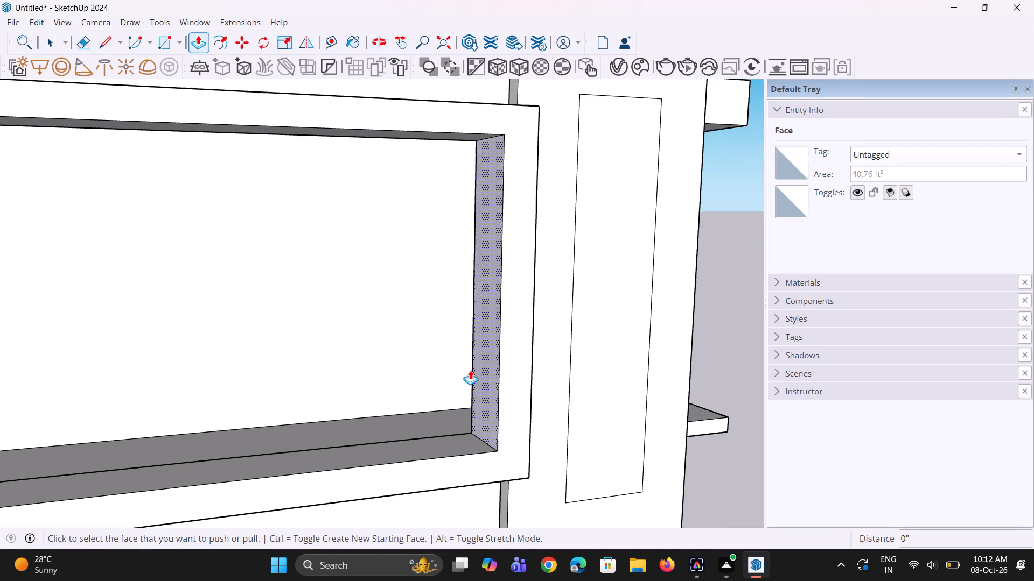
click(485, 379)
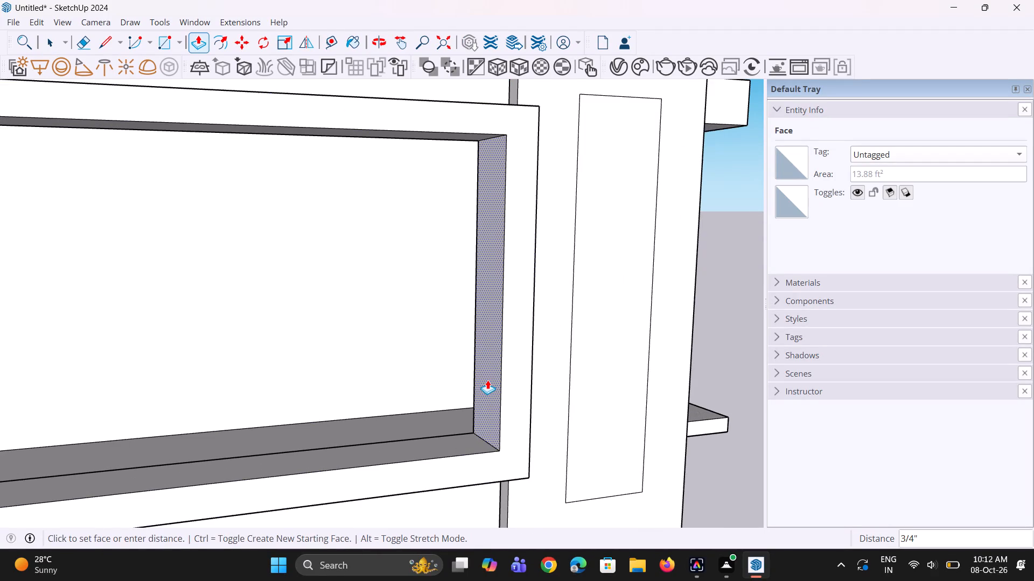
click(487, 380)
key(space)
key(space)
Examine the whole building mass and the adjusted frame from several angles and distances.
scroll(375, 417, down, 10)
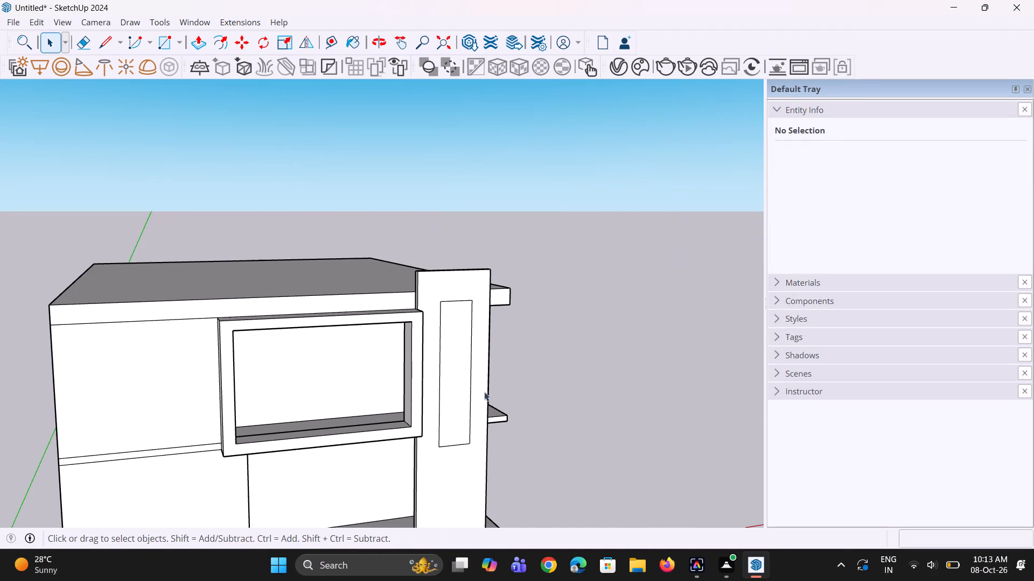
click(575, 363)
middle_drag(431, 459, 341, 451)
scroll(341, 451, down, 4)
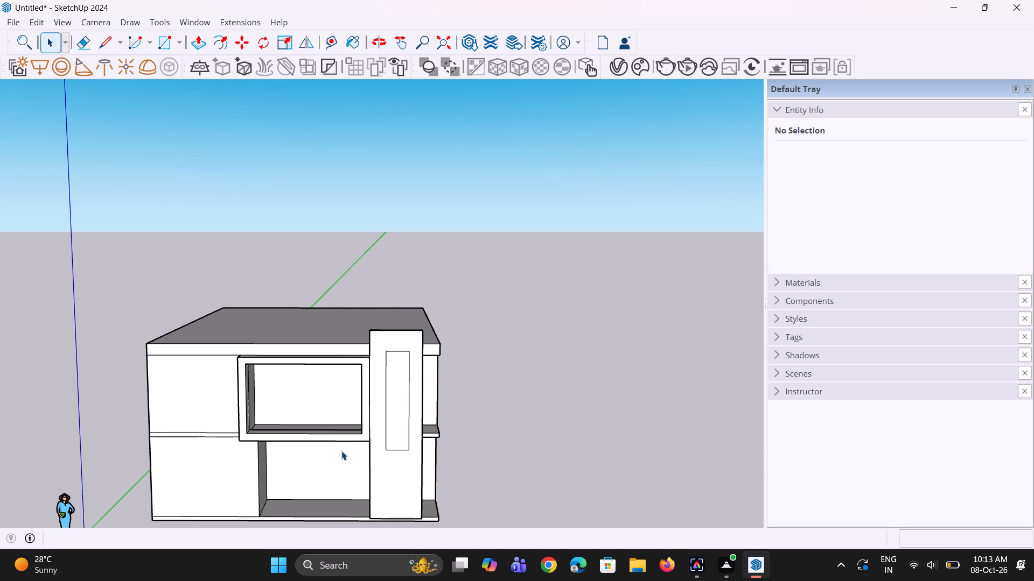
scroll(331, 444, down, 7)
middle_drag(333, 433, 365, 427)
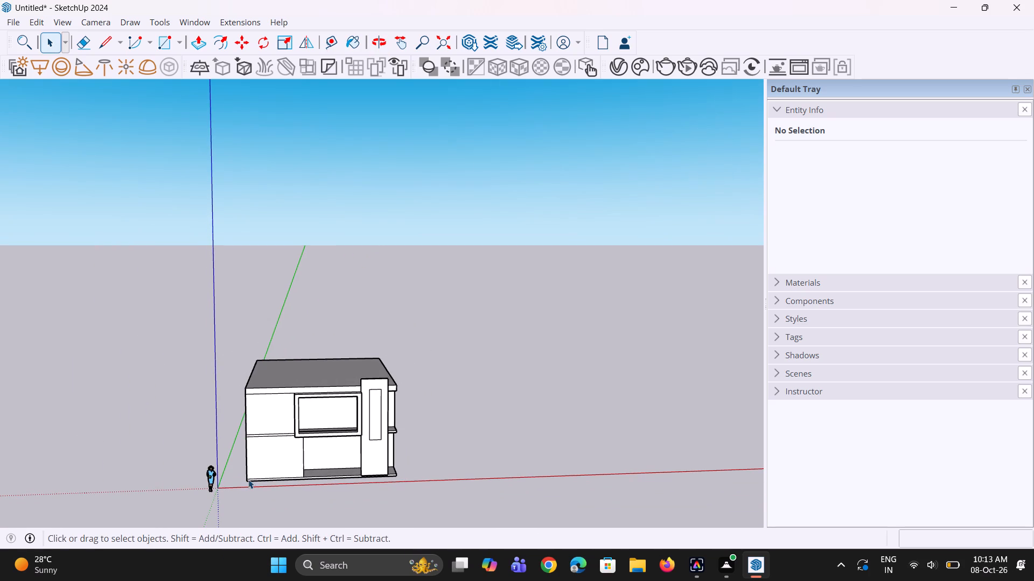
scroll(205, 463, up, 2)
scroll(208, 448, down, 3)
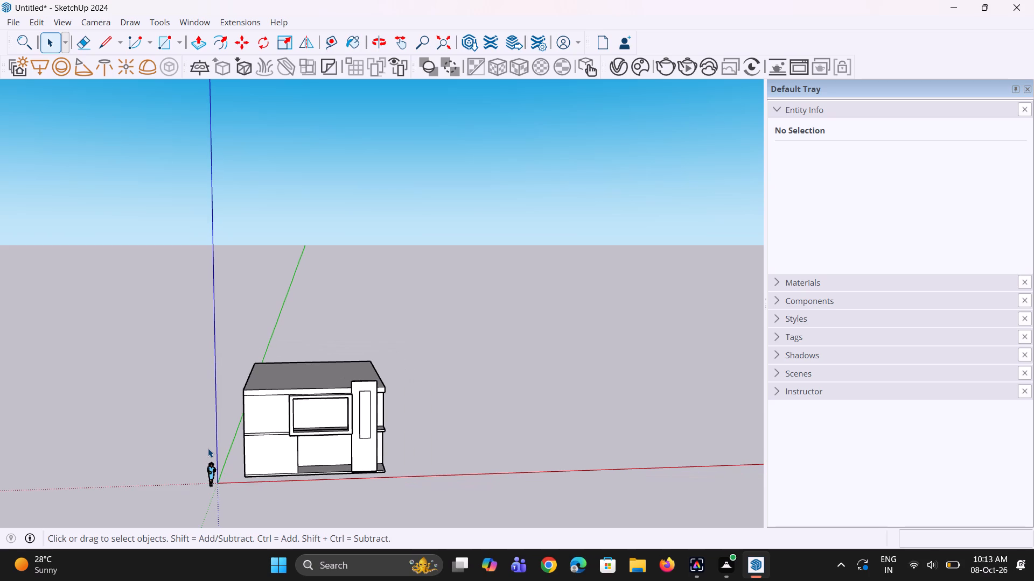
middle_drag(229, 440, 299, 397)
scroll(295, 360, up, 5)
scroll(294, 362, down, 1)
middle_drag(291, 363, 258, 358)
scroll(201, 369, up, 2)
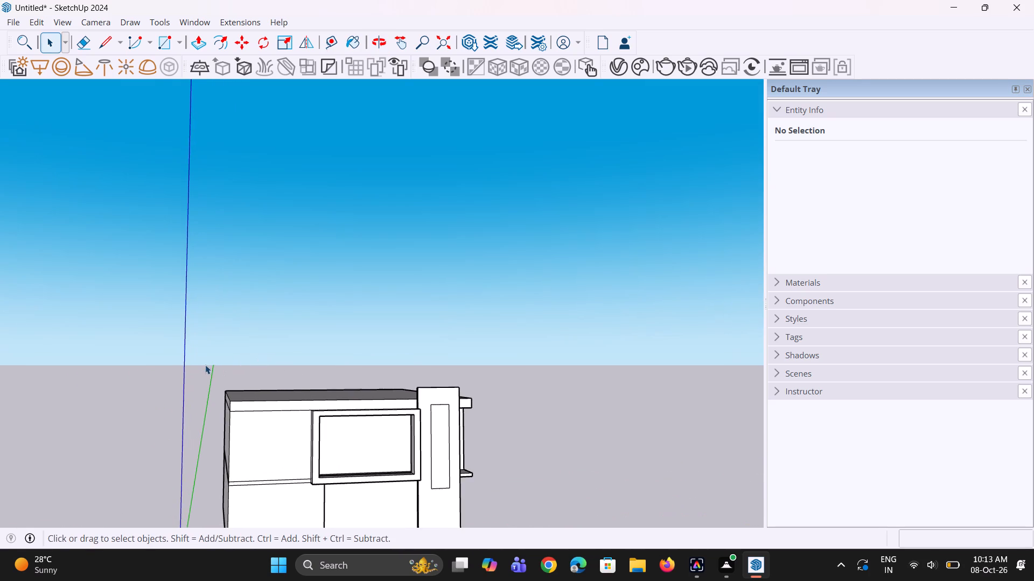
Draw a rectangle about 8' 10 3/4" by 1' 3/16" on the roof slab band, starting at the frame's upper rear corner.
scroll(205, 365, up, 3)
key(r)
scroll(288, 391, up, 5)
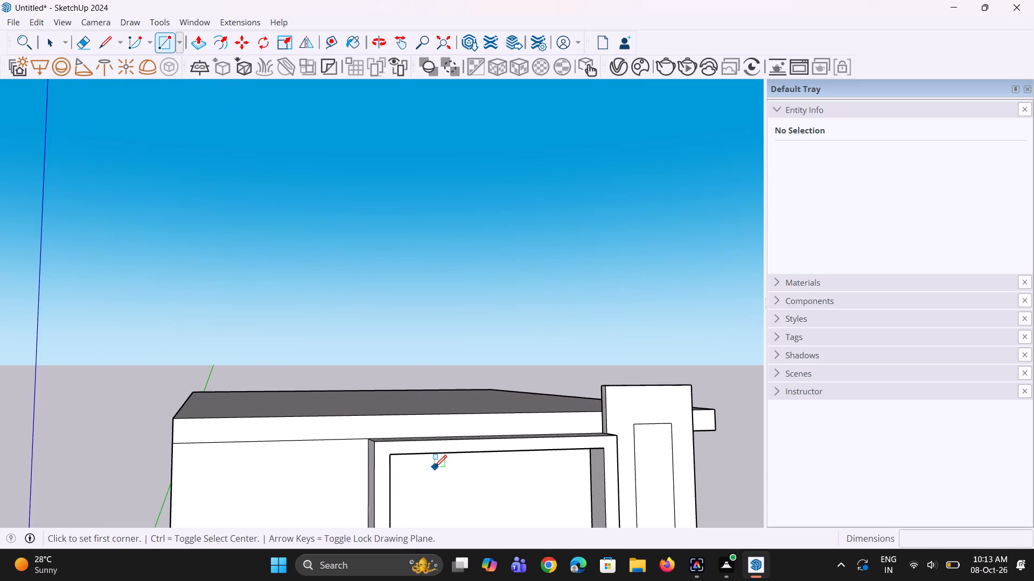
middle_drag(434, 466, 423, 500)
scroll(346, 456, up, 5)
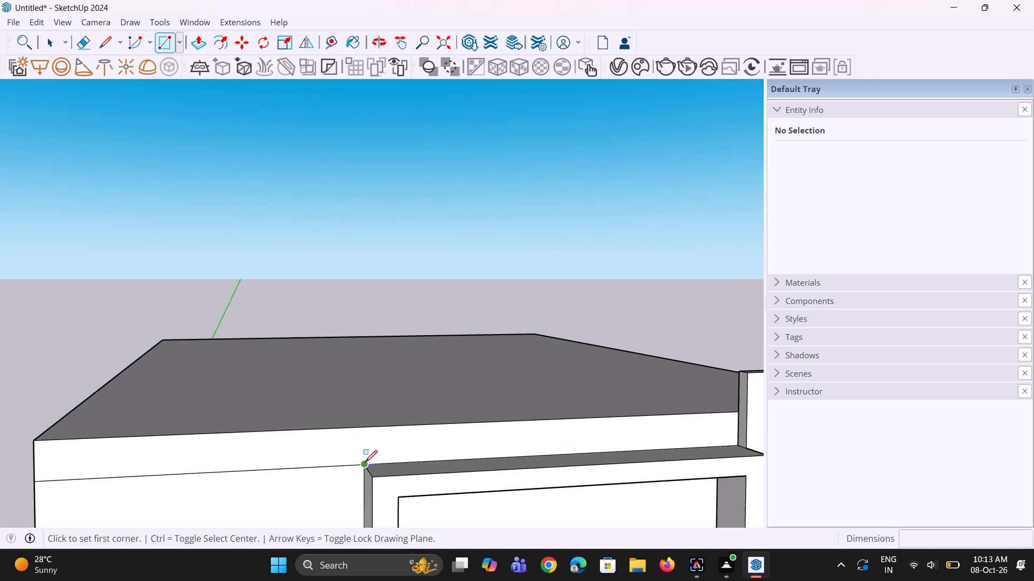
click(365, 462)
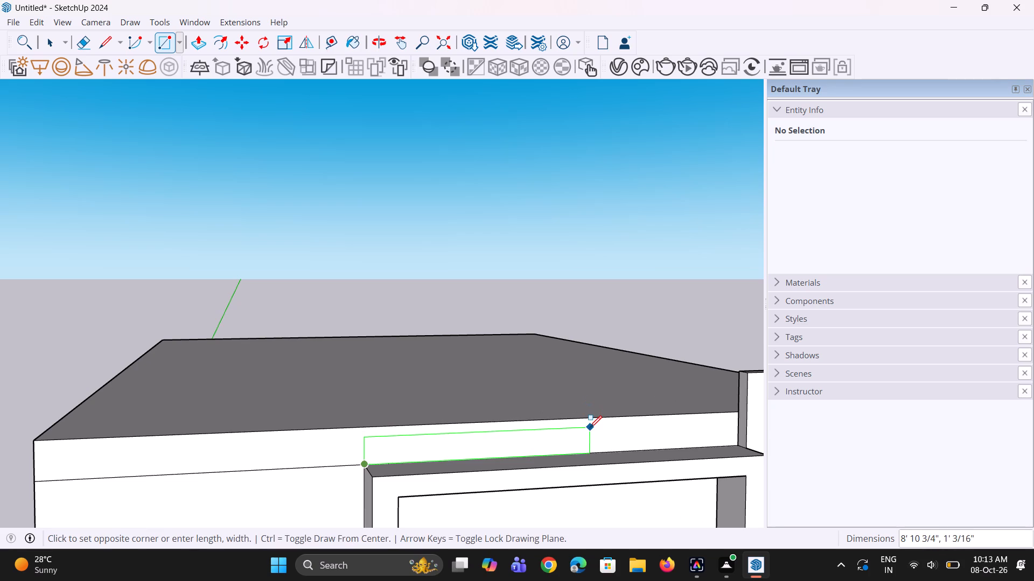
click(590, 428)
Move the rectangle's top edge up about 8 7/8" so the shape extends above the roof slab.
scroll(540, 431, up, 2)
key(space)
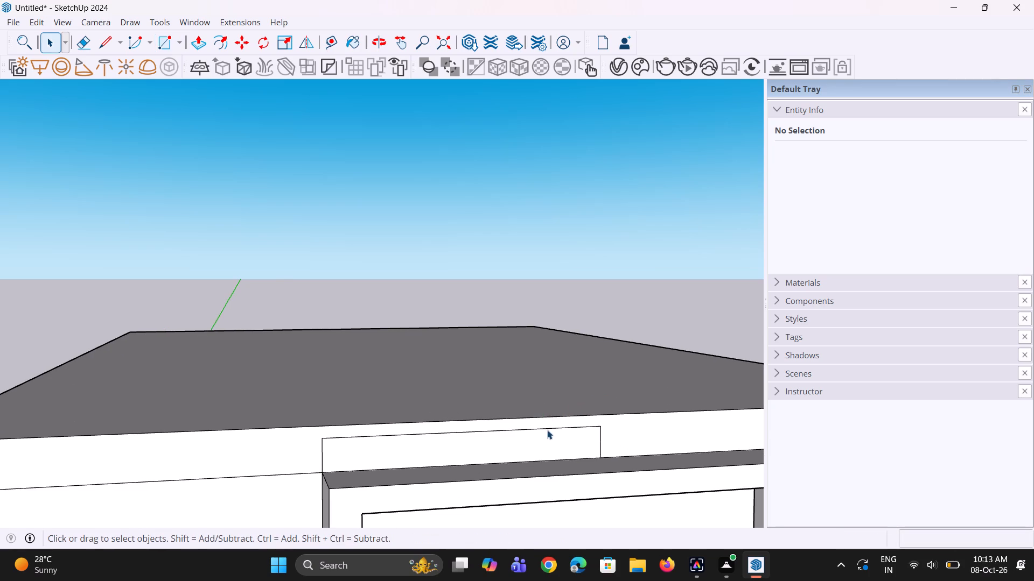
click(550, 428)
scroll(576, 420, up, 2)
key(m)
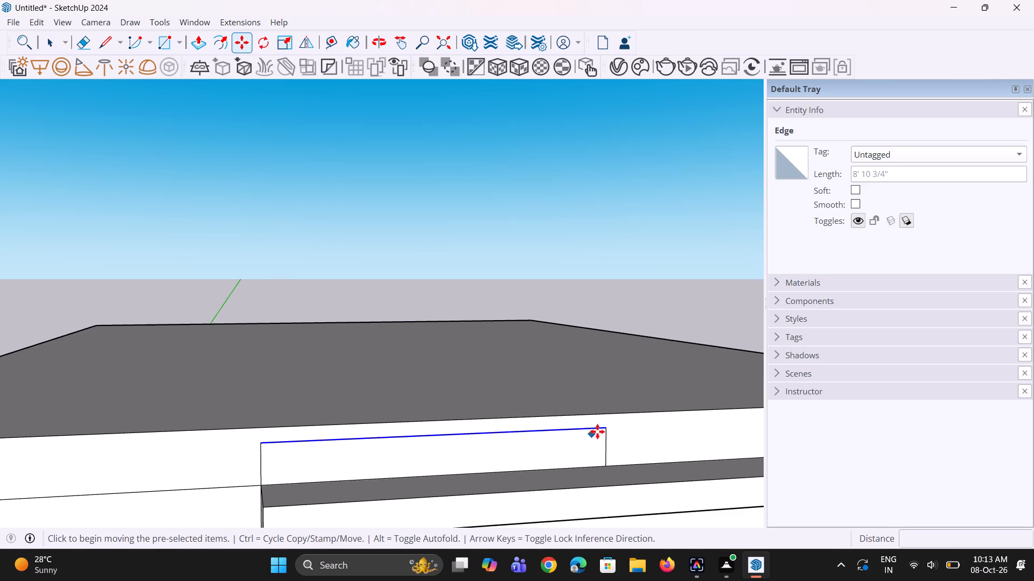
click(602, 428)
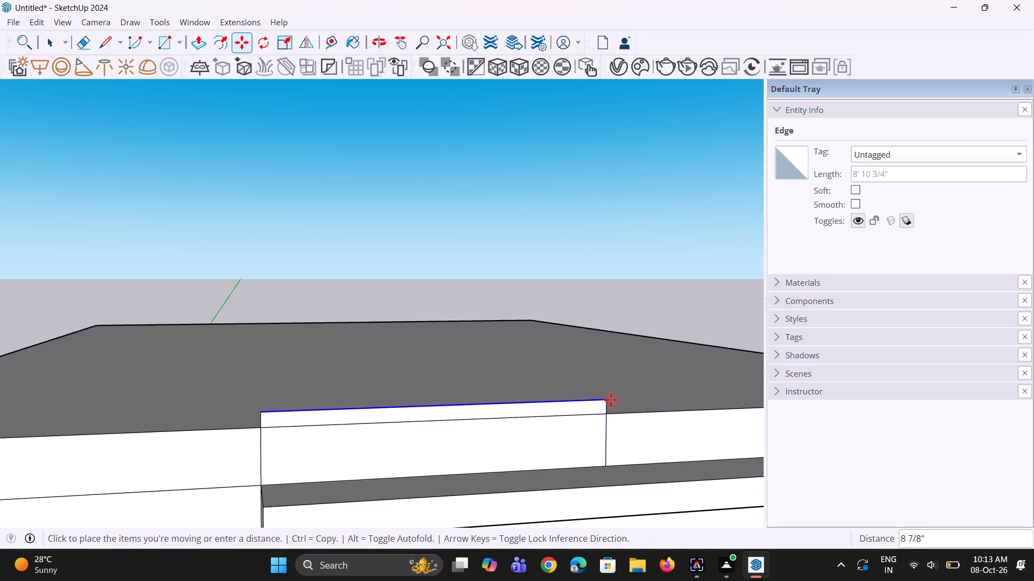
click(611, 400)
Pull the rectangle's lower face on the slab band outward about 6 1/2".
scroll(459, 428, up, 2)
key(space)
key(p)
click(455, 448)
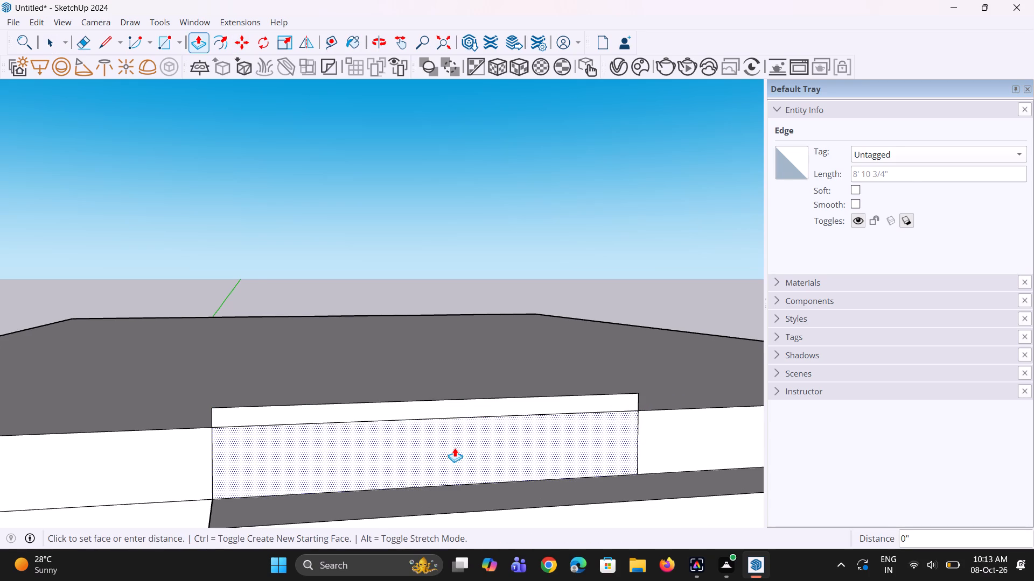
click(458, 459)
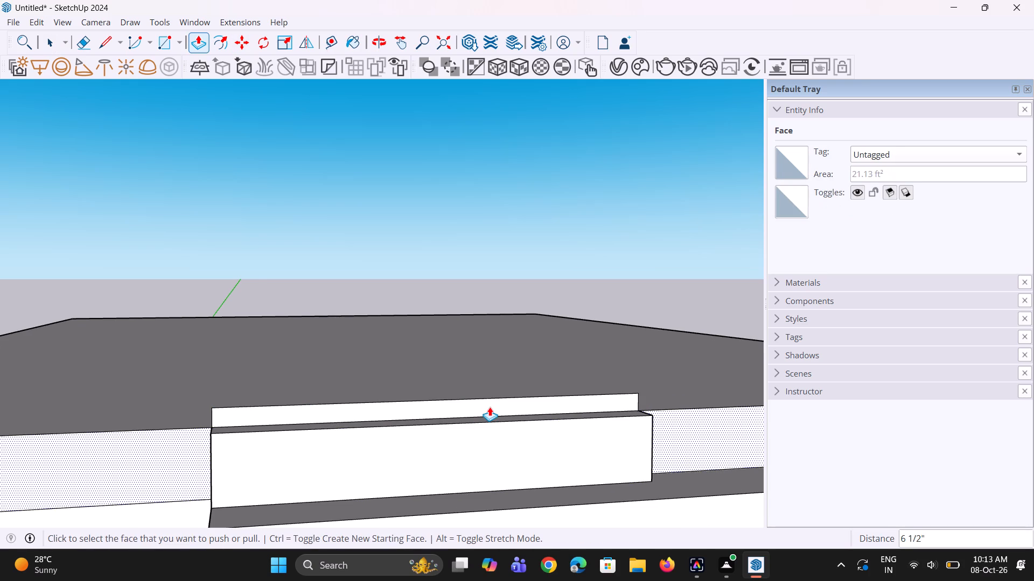
Pull the upper strip above the roof outward, flush with the front of the block below it.
scroll(507, 408, up, 3)
middle_drag(503, 414, 563, 407)
middle_click(565, 406)
middle_click(568, 405)
click(567, 398)
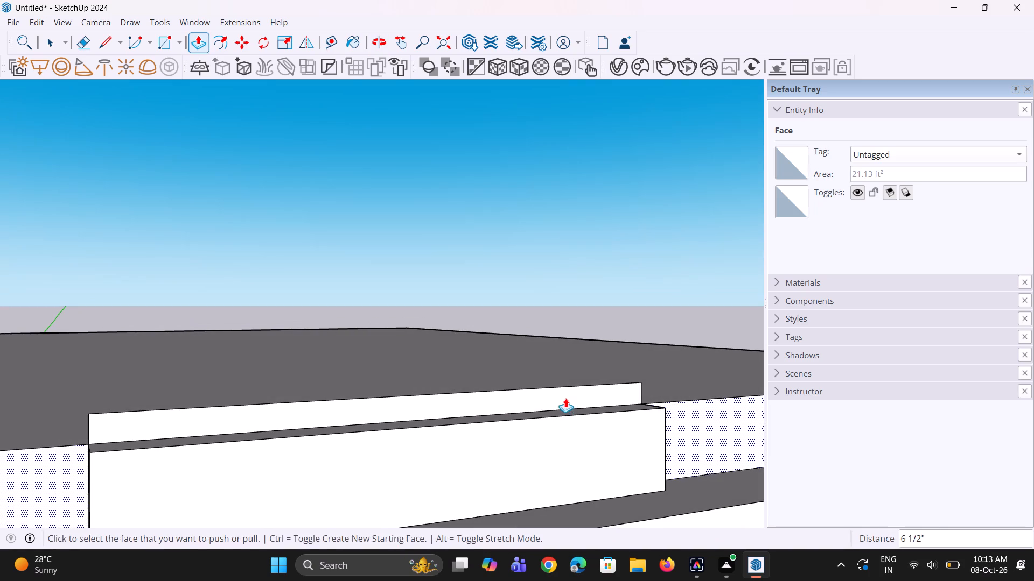
key(Escape)
click(550, 397)
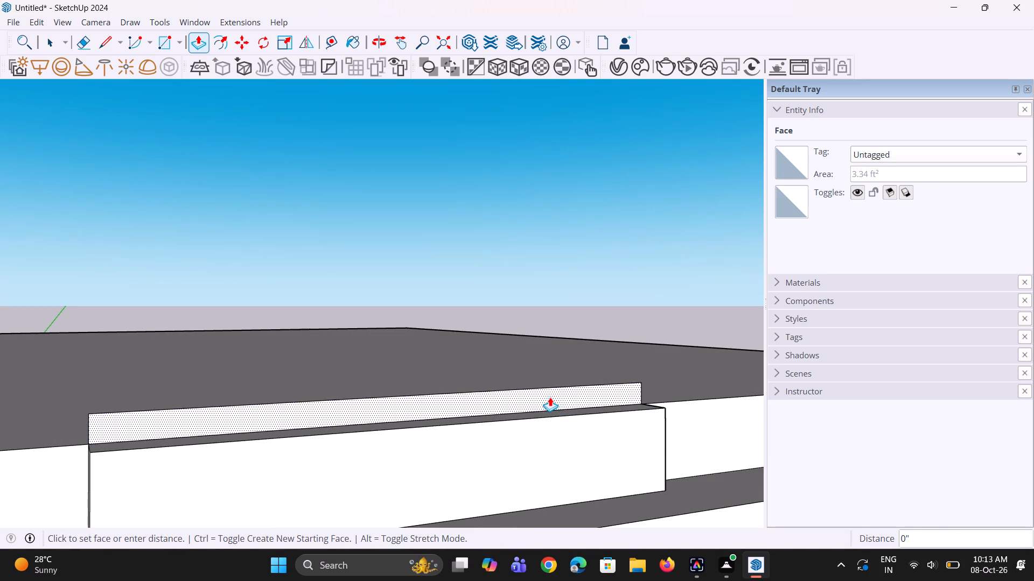
click(549, 439)
Erase the dividing line across the front of the new parapet block.
middle_drag(448, 476, 430, 472)
key(e)
scroll(313, 469, up, 2)
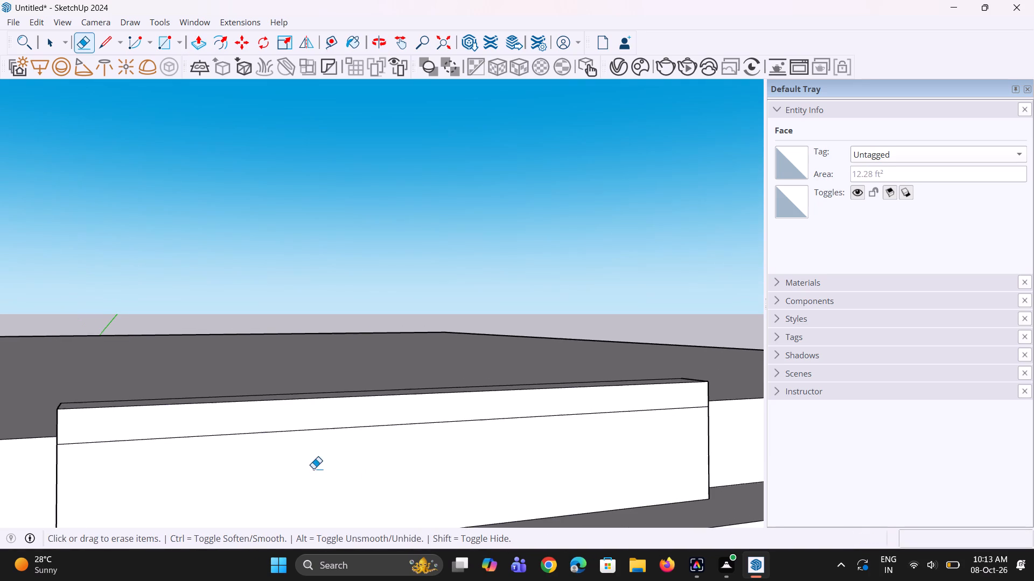
click(352, 423)
scroll(351, 451, down, 9)
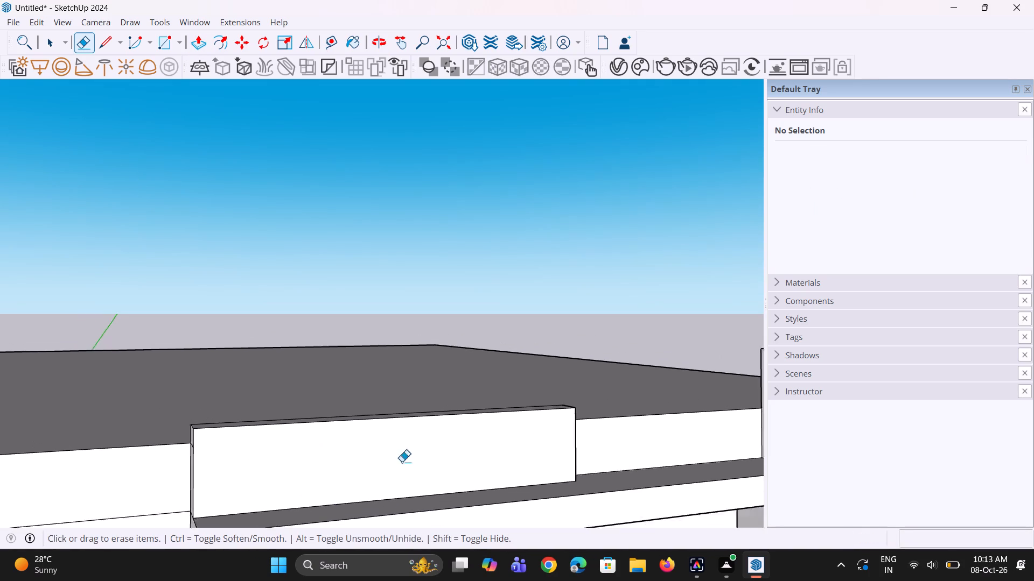
Draw a slanted line about 3' 3 7/8" long from the parapet block's bottom front edge to a point above its end corner.
middle_drag(448, 478, 425, 485)
scroll(376, 477, down, 7)
middle_drag(386, 494, 389, 460)
scroll(413, 491, up, 3)
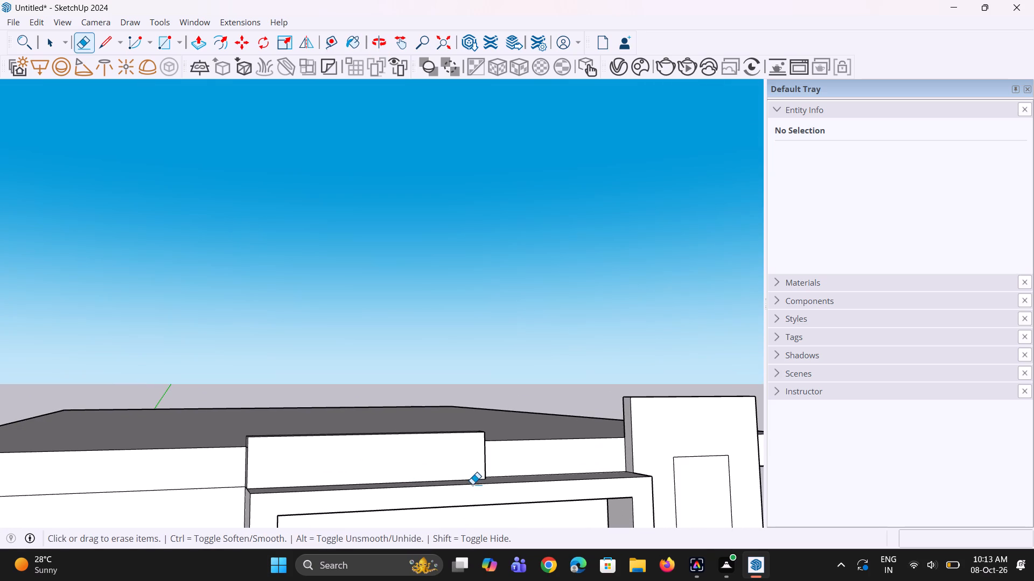
key(l)
scroll(465, 481, up, 1)
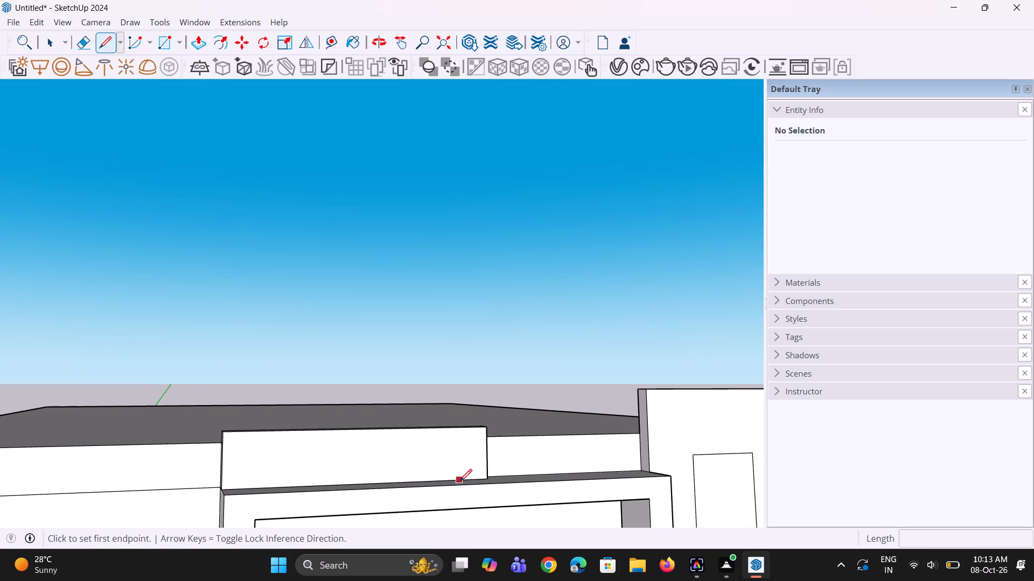
scroll(460, 478, up, 2)
middle_drag(460, 477, 430, 534)
scroll(459, 465, up, 1)
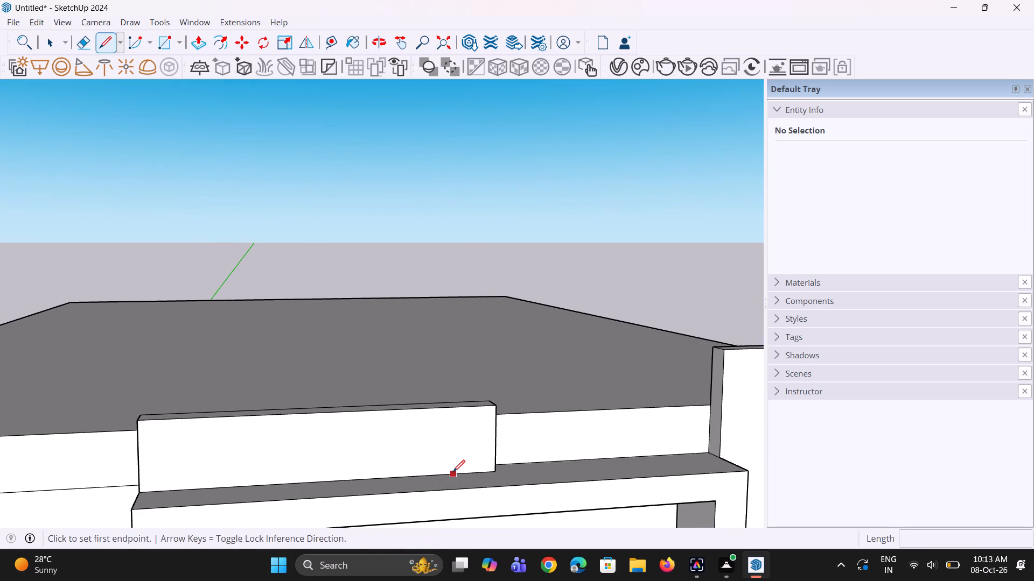
click(453, 472)
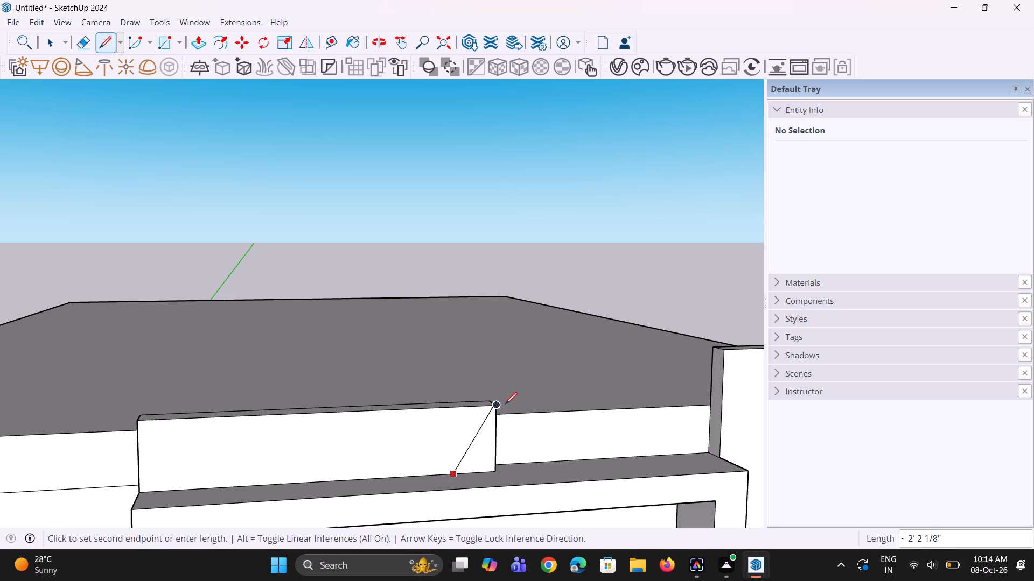
scroll(488, 404, up, 2)
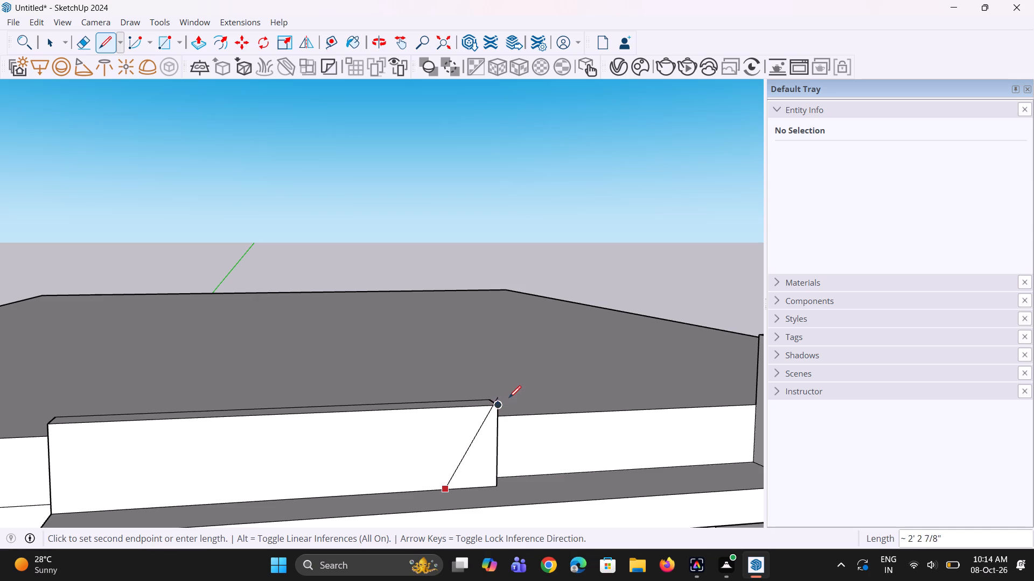
click(509, 342)
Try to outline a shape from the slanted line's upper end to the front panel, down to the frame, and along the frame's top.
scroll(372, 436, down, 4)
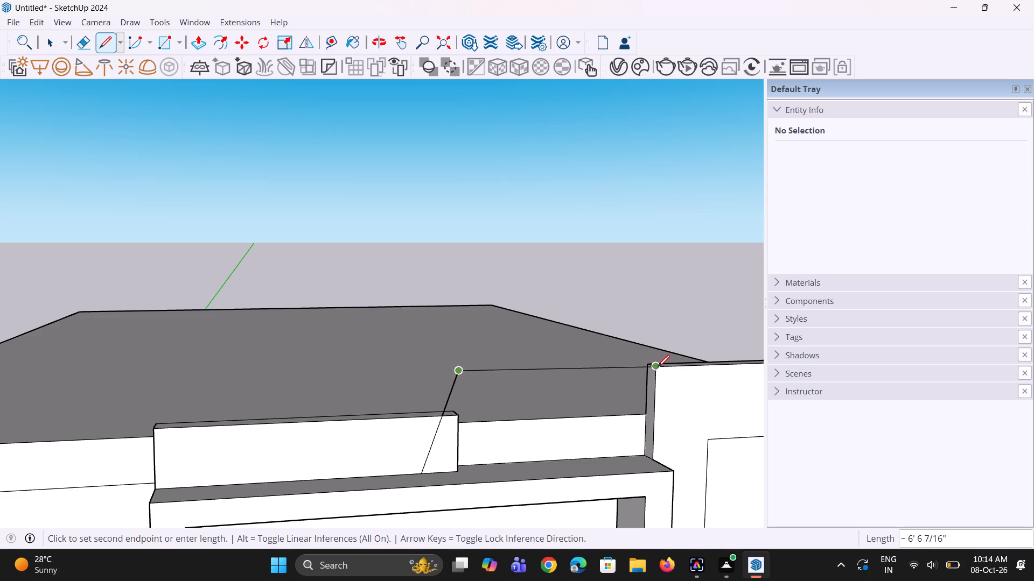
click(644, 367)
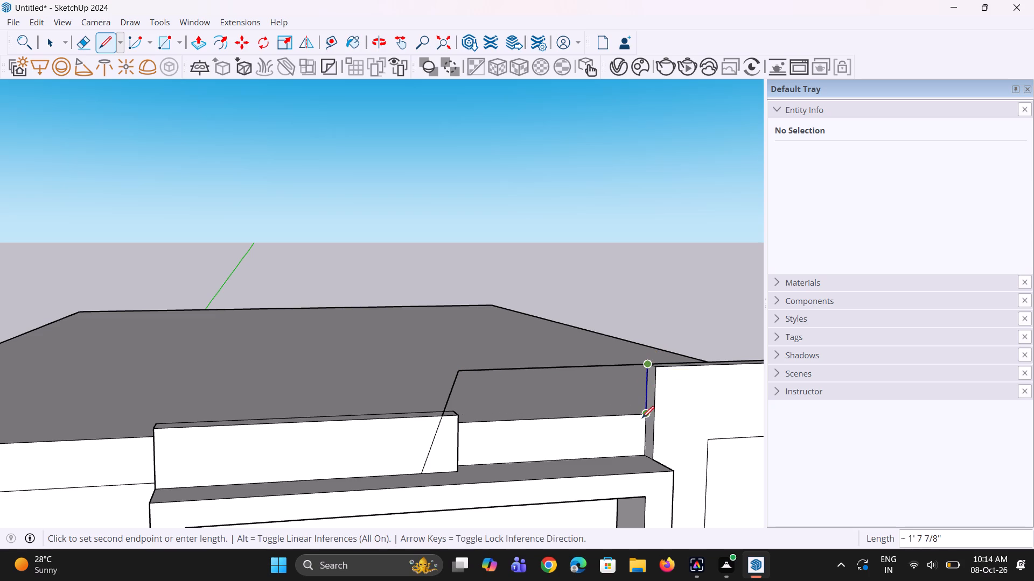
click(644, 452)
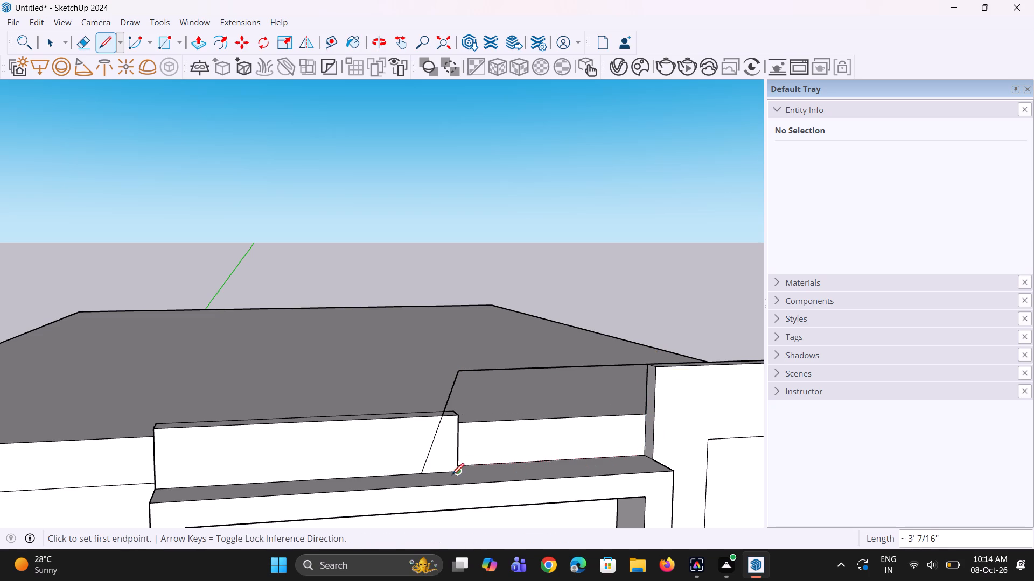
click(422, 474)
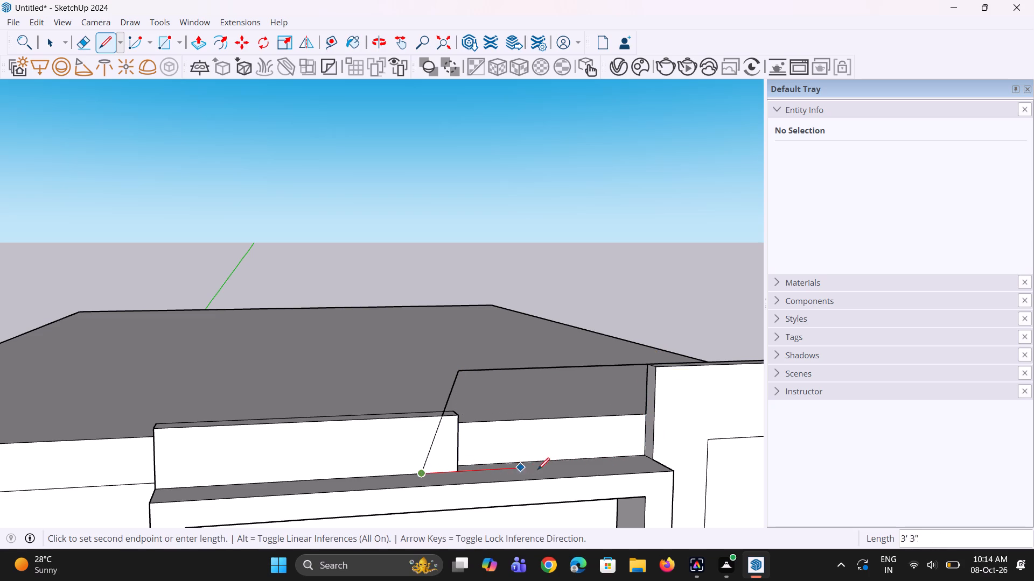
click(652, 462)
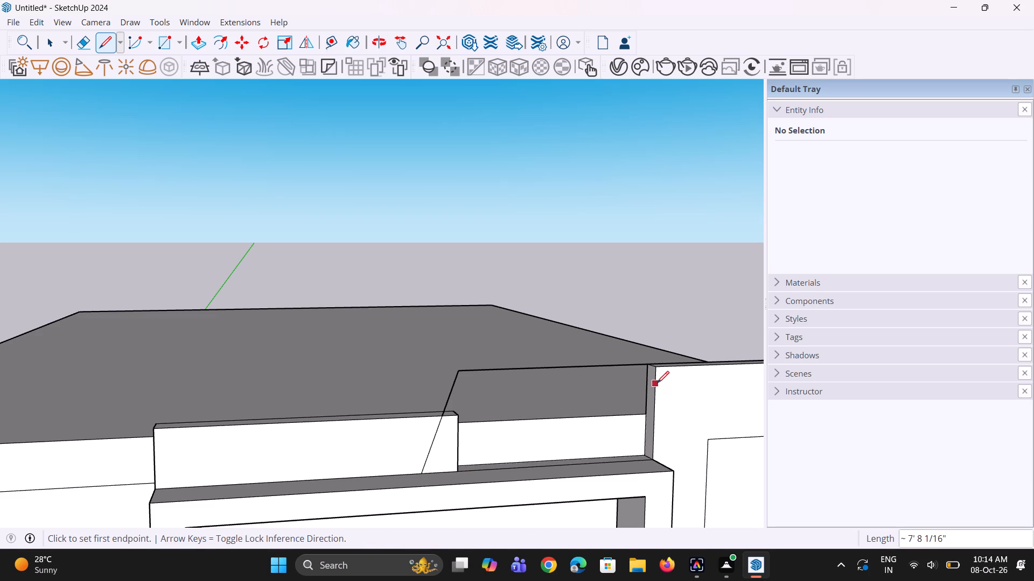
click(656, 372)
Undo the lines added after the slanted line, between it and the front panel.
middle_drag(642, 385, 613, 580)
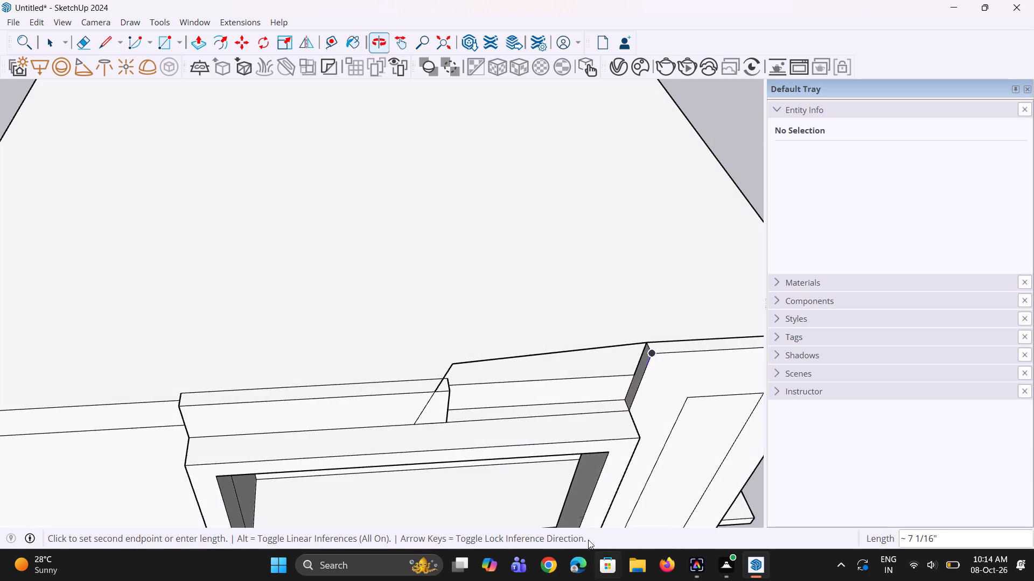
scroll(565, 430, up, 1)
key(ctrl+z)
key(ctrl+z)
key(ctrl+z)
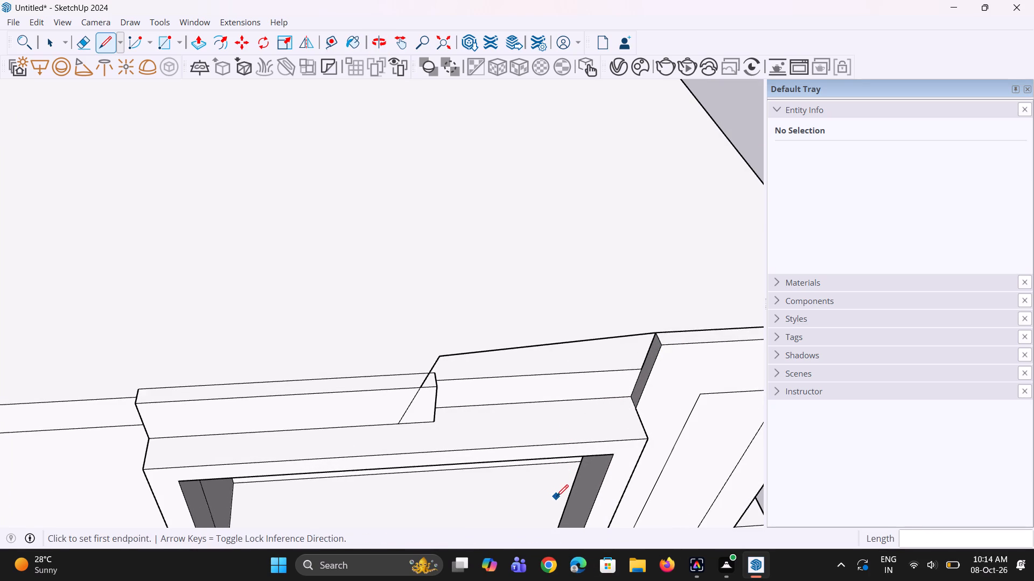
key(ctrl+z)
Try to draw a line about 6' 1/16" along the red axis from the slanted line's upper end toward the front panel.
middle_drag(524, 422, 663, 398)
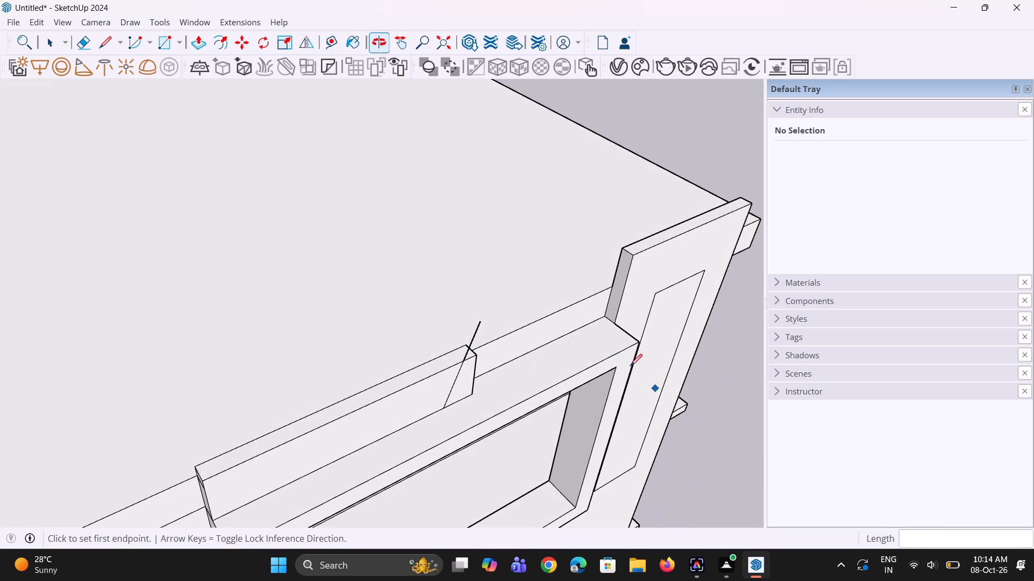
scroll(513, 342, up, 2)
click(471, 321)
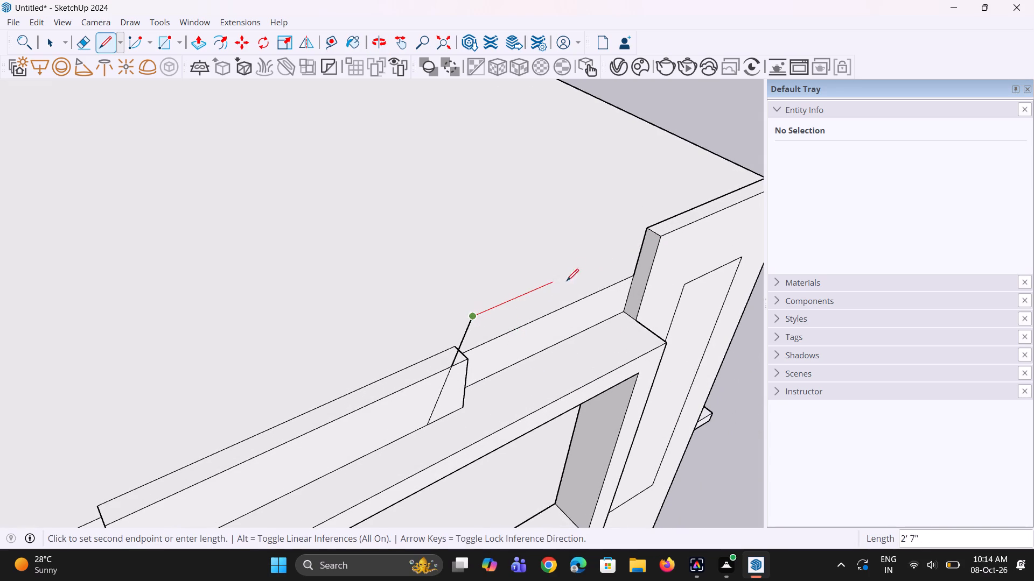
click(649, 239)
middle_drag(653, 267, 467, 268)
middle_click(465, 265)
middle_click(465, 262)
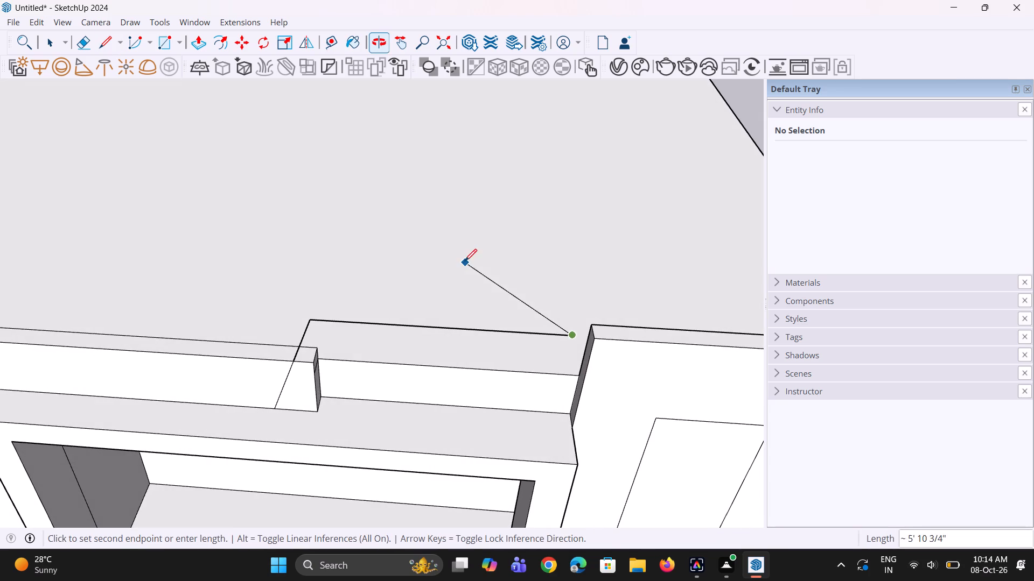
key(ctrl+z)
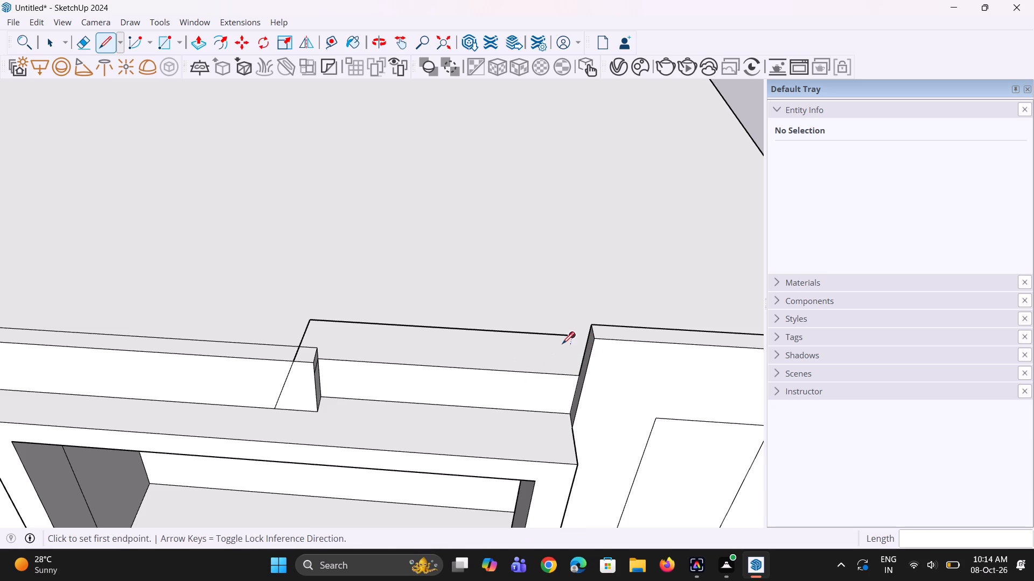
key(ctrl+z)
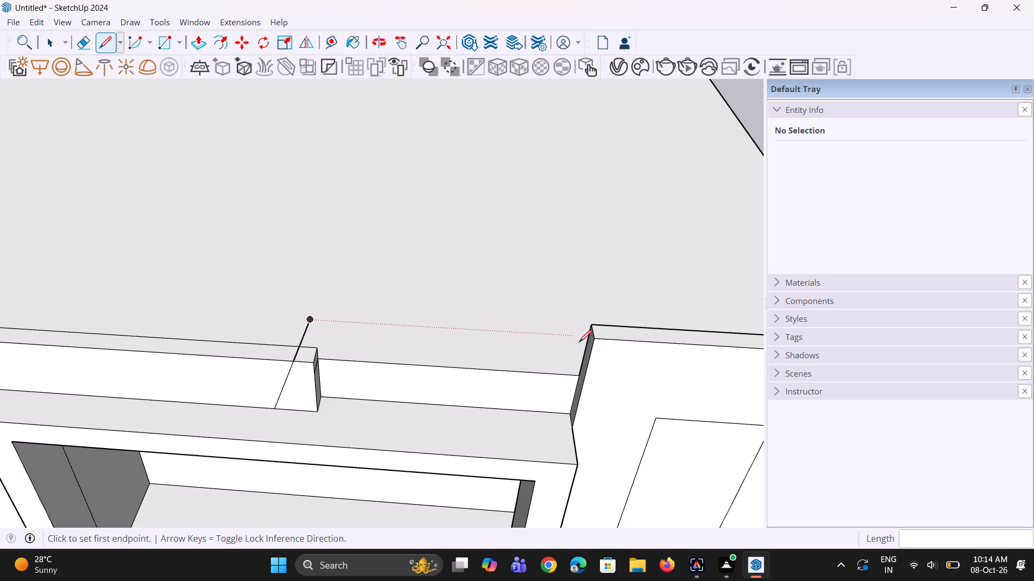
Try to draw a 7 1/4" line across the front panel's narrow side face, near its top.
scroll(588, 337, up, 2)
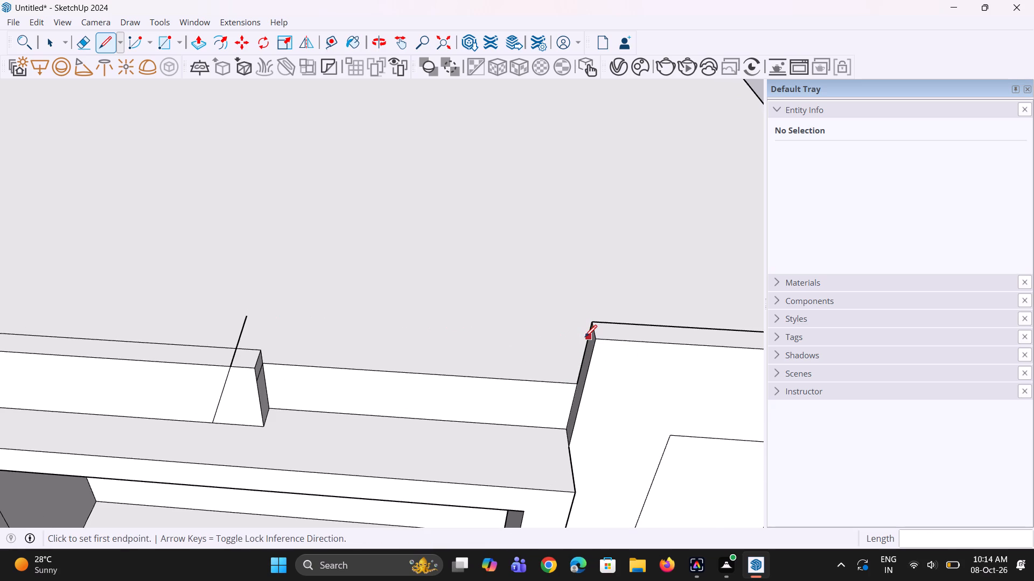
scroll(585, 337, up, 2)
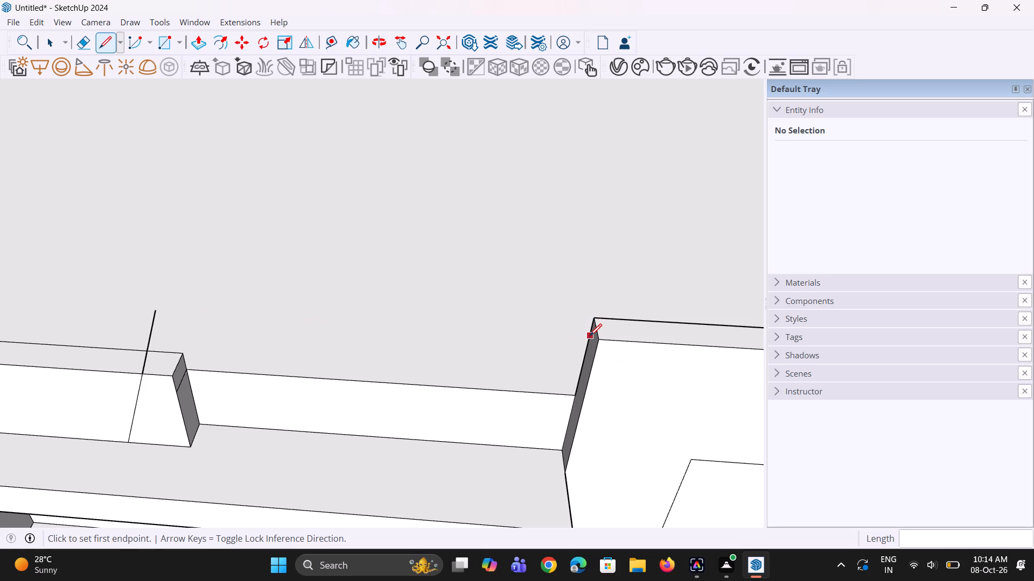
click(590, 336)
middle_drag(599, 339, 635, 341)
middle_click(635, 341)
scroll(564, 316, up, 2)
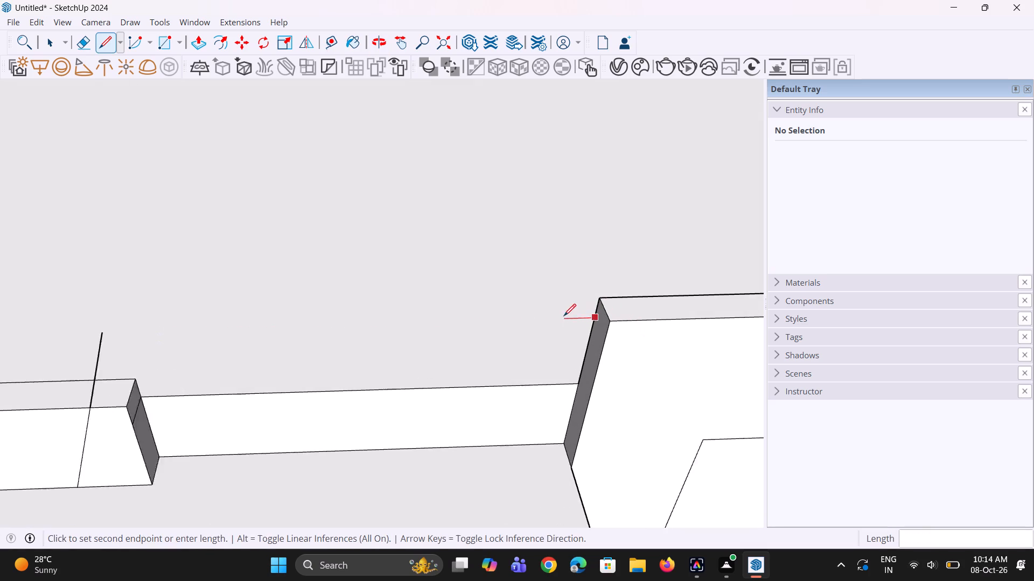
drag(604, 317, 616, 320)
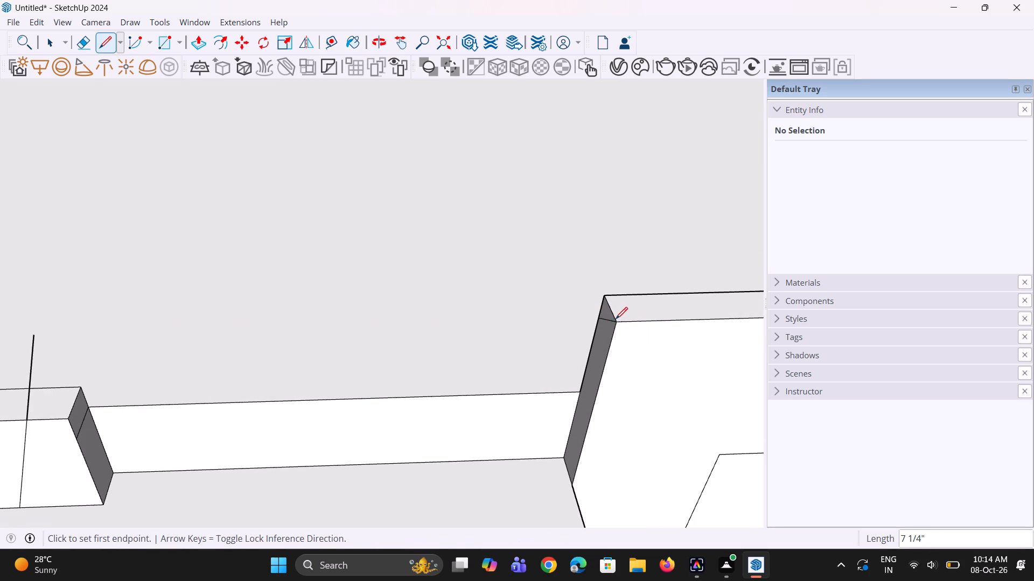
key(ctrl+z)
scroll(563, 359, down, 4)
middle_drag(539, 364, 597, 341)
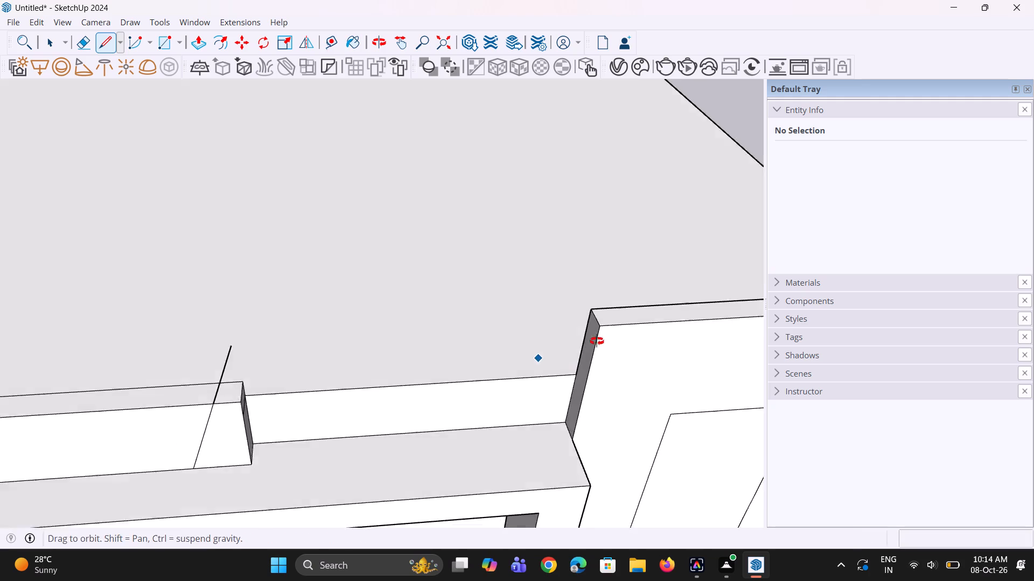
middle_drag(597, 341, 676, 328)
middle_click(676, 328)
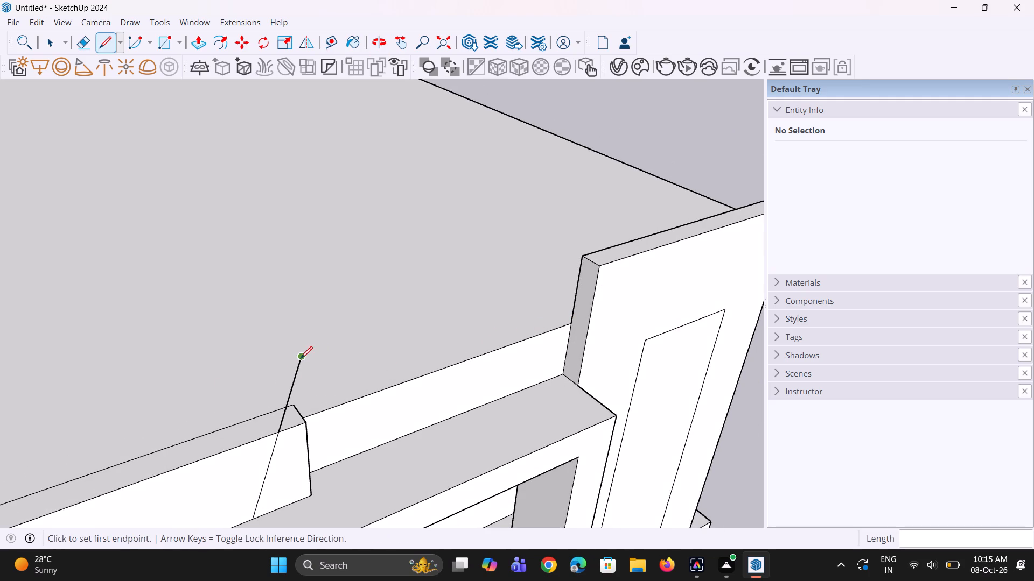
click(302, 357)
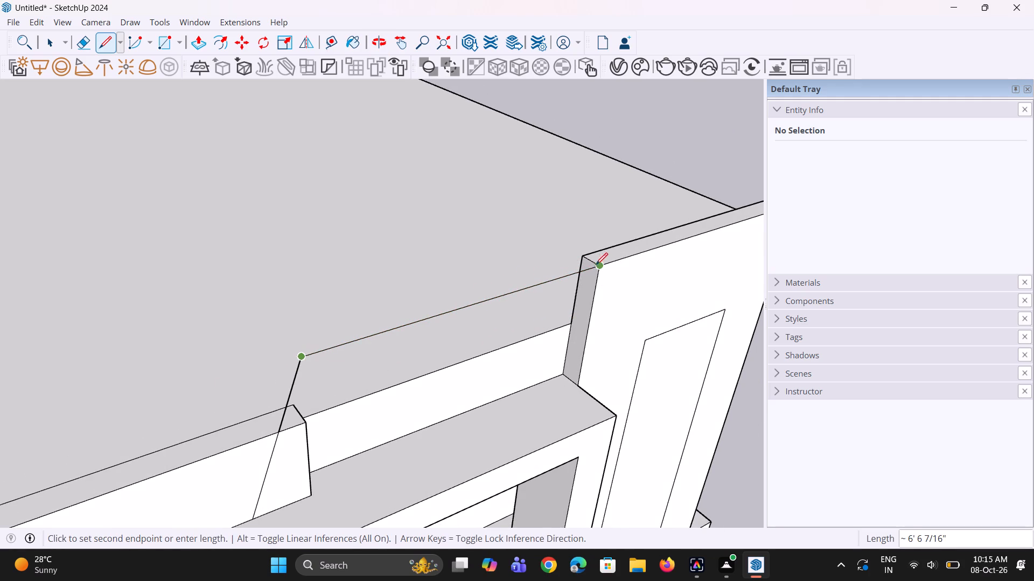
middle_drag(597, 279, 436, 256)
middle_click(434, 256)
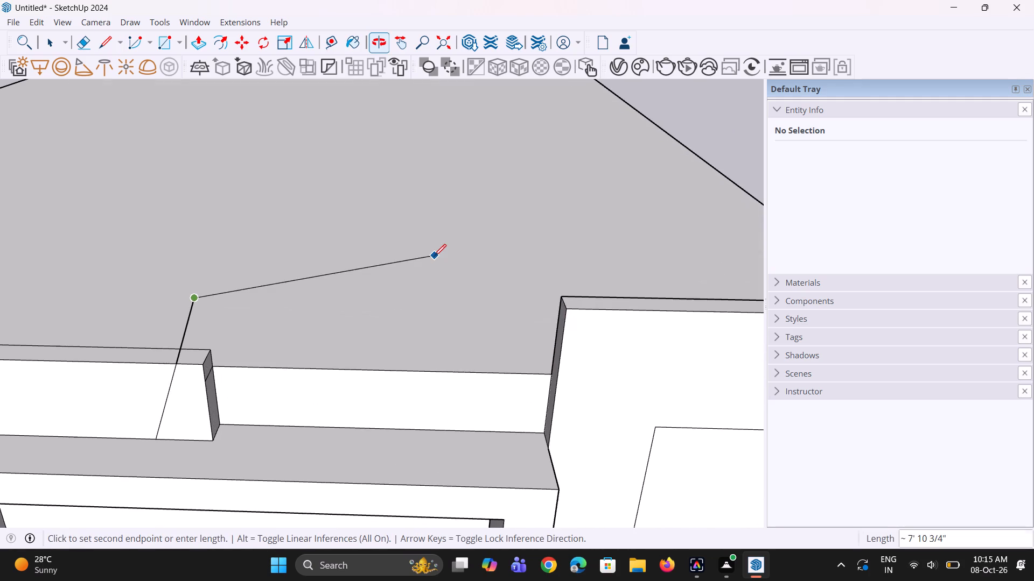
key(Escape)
Raise the front panel's top face about 1' 3/8" with Push/Pull.
middle_drag(500, 385, 488, 371)
key(p)
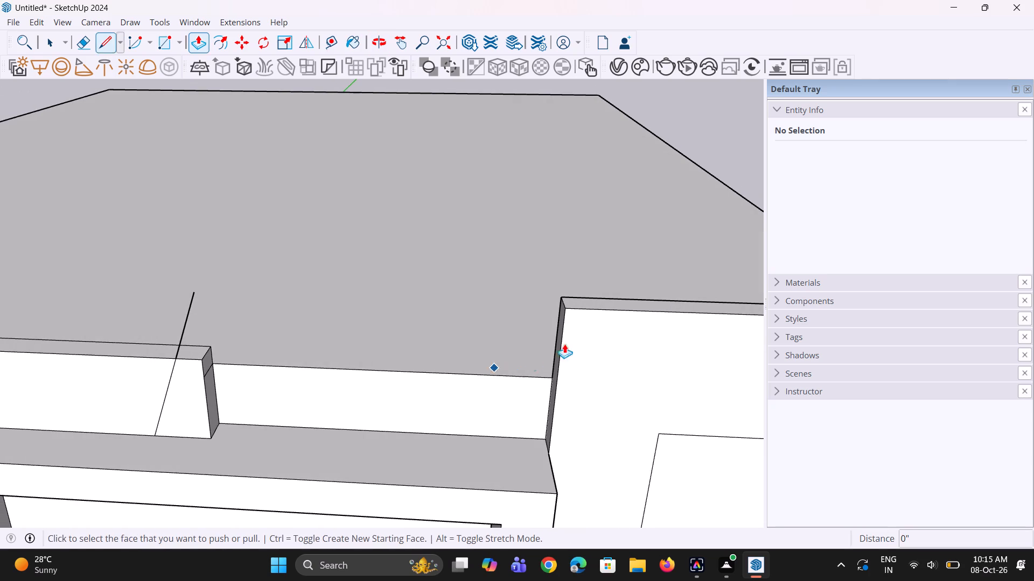
click(594, 300)
click(592, 244)
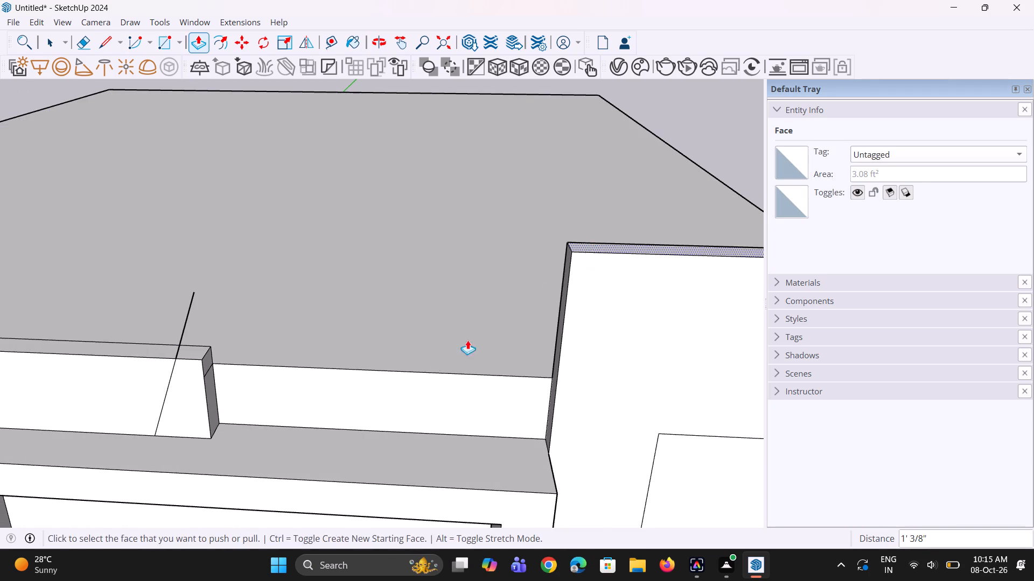
Thicken the front panel over the roof by pulling its back face about 1' 1 11/16".
middle_drag(441, 372, 629, 407)
scroll(324, 322, down, 4)
middle_drag(271, 351, 628, 377)
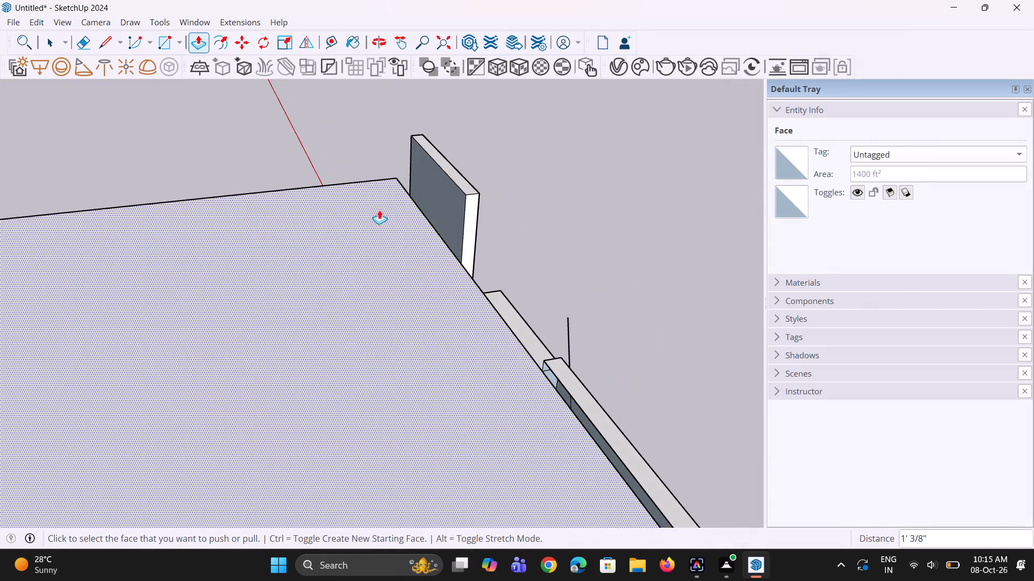
click(439, 215)
click(411, 222)
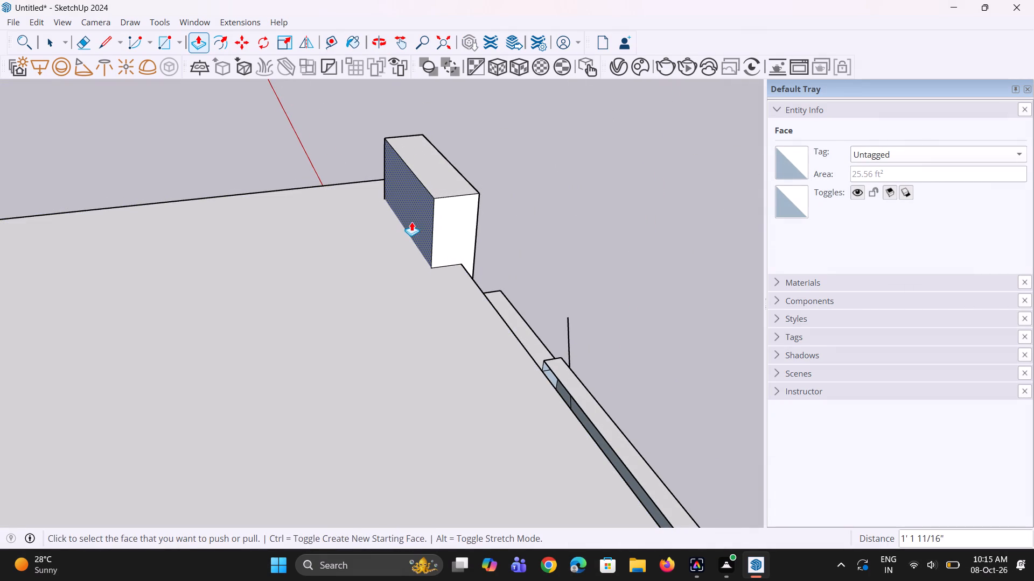
Pull the front panel's face around its rectangular outline forward 1' 2", flush with the projecting frame.
middle_drag(431, 315, 0, 247)
click(350, 284)
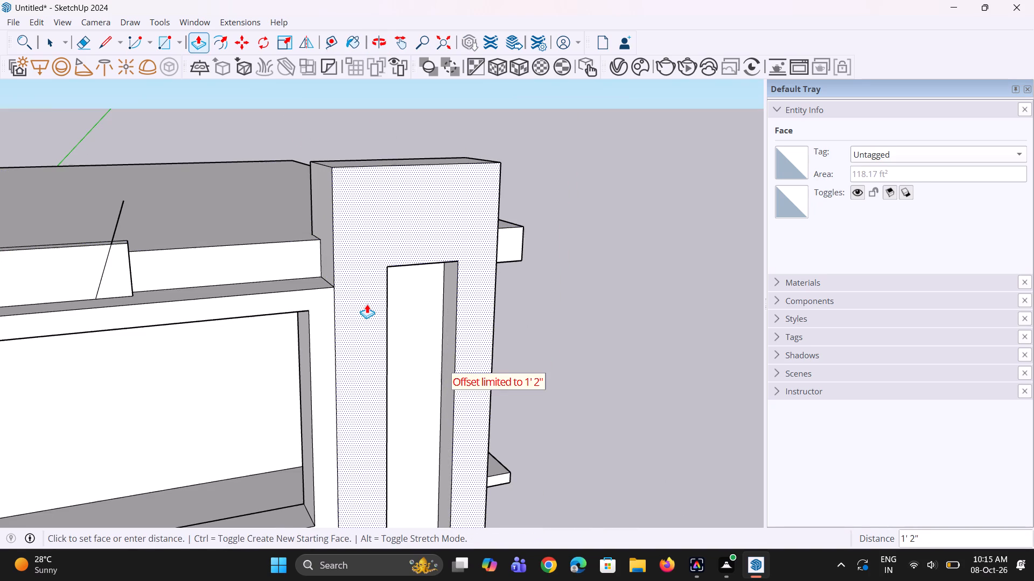
click(367, 304)
Draw a line about 6' 6" along the red axis from the slanted line's upper end to the front panel's side face.
middle_drag(310, 346, 308, 405)
scroll(181, 261, up, 2)
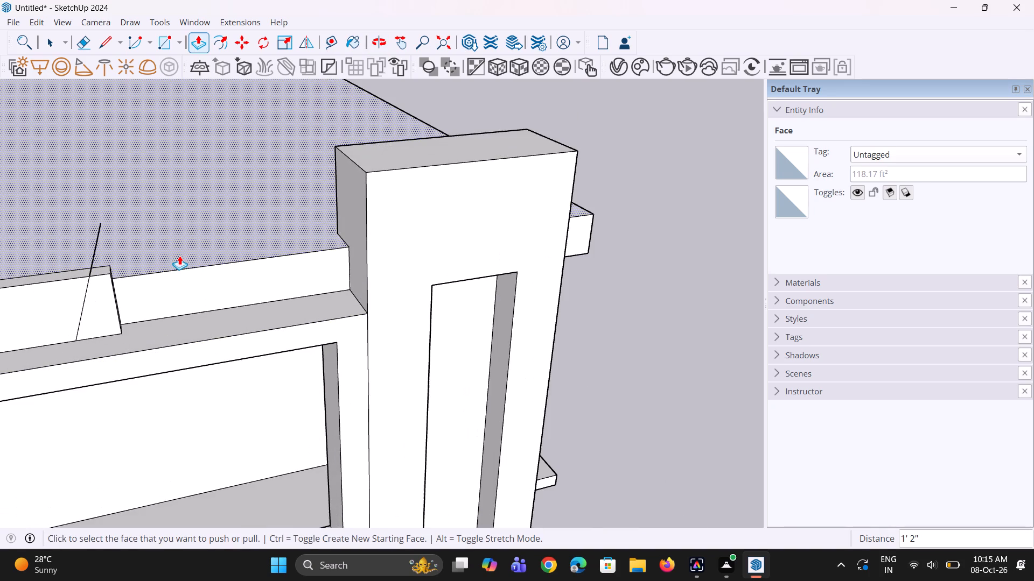
key(l)
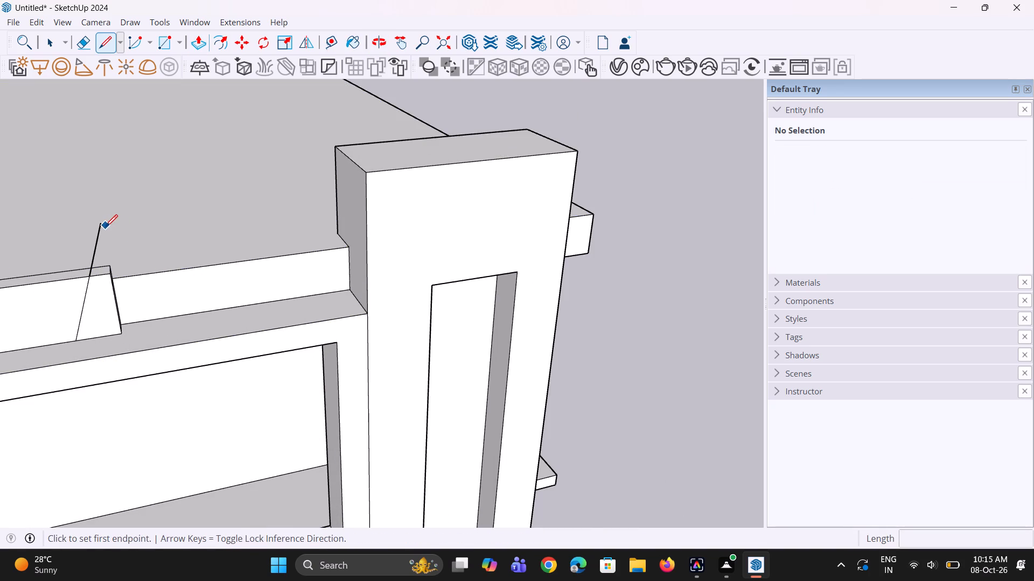
click(102, 226)
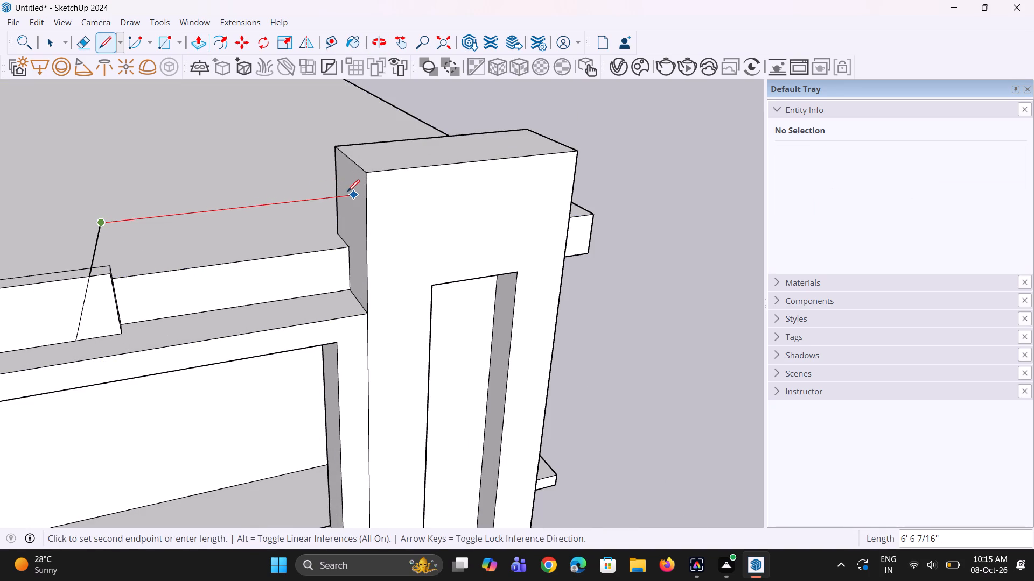
click(355, 193)
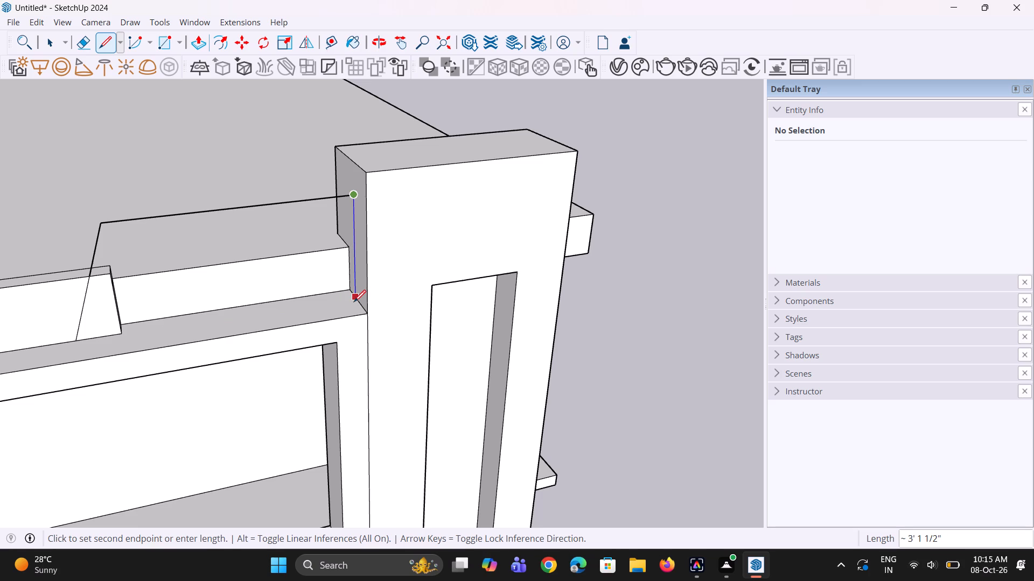
key(space)
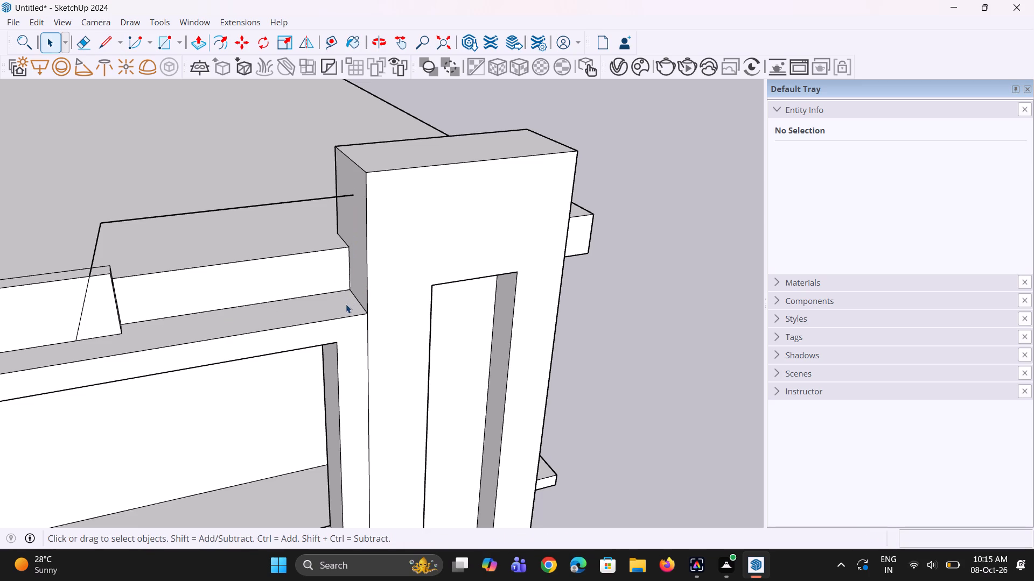
Close the outline with a line about 7' 8" along the frame's top and a vertical line on the panel's side face.
key(l)
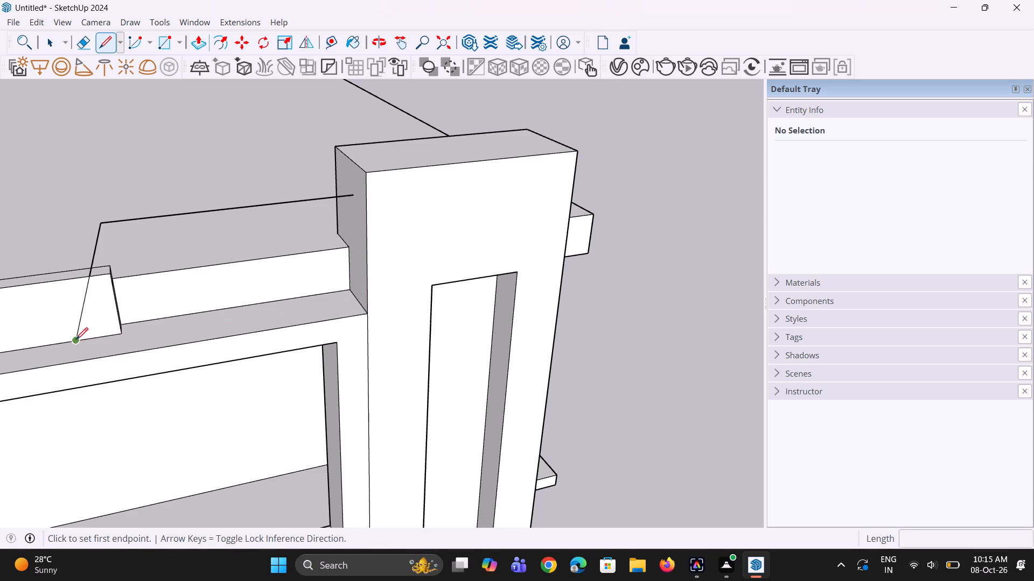
click(76, 339)
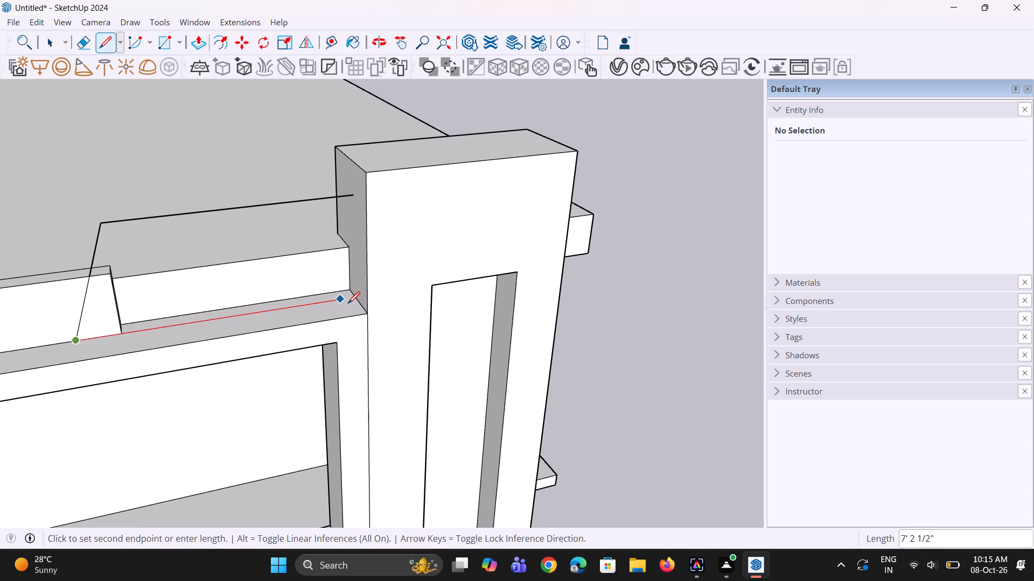
click(357, 300)
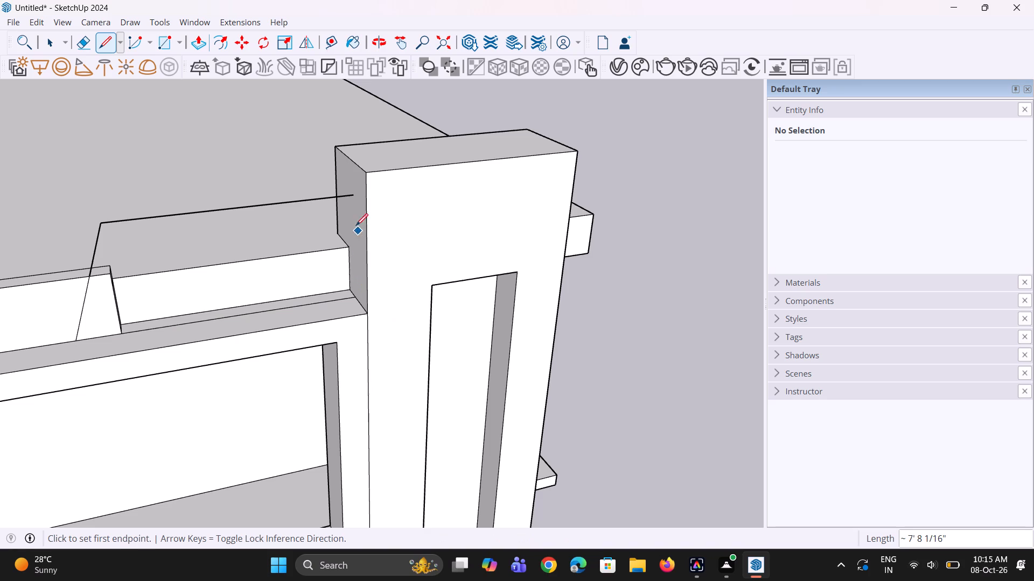
drag(354, 199, 352, 204)
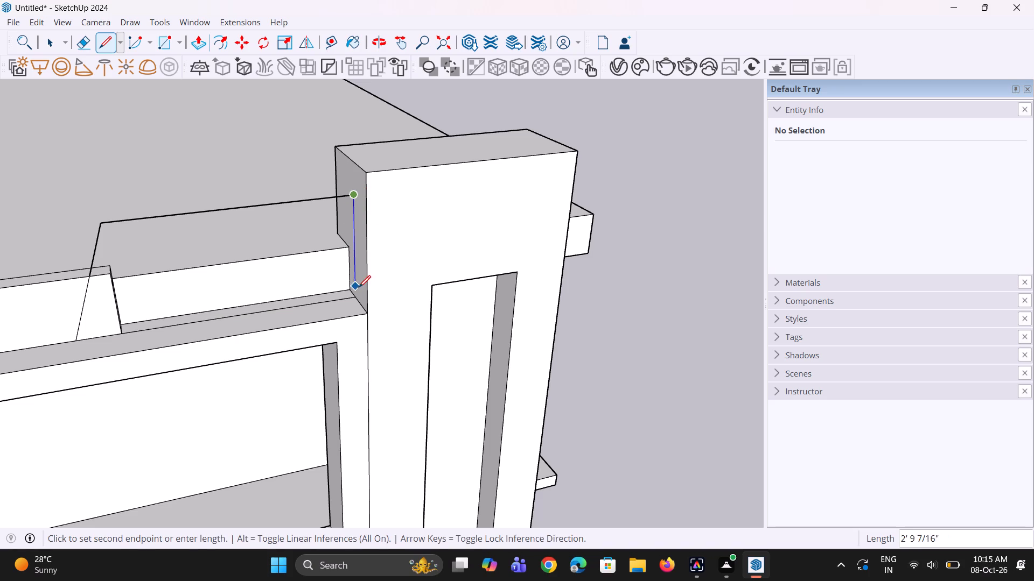
click(359, 293)
key(space)
key(space)
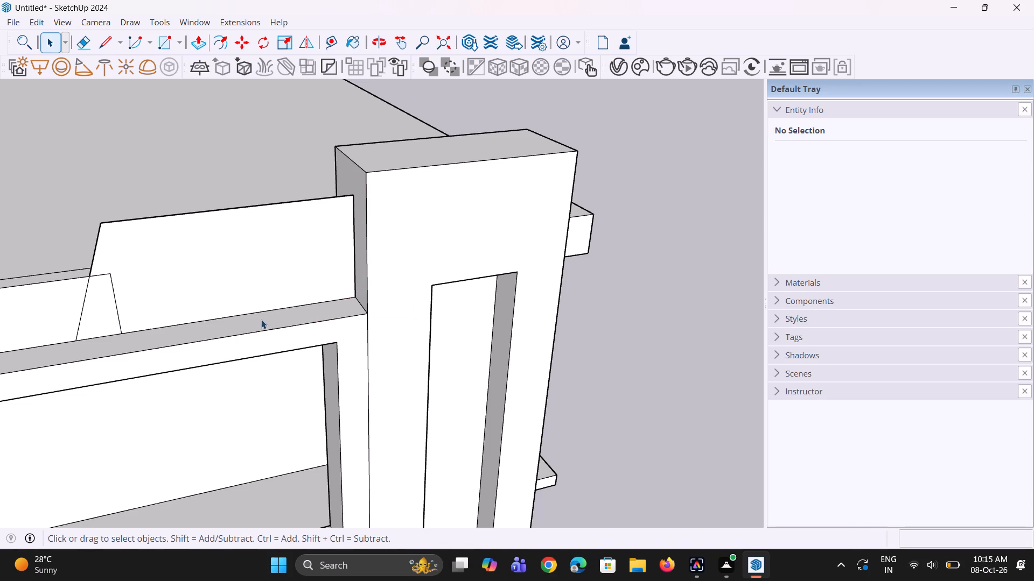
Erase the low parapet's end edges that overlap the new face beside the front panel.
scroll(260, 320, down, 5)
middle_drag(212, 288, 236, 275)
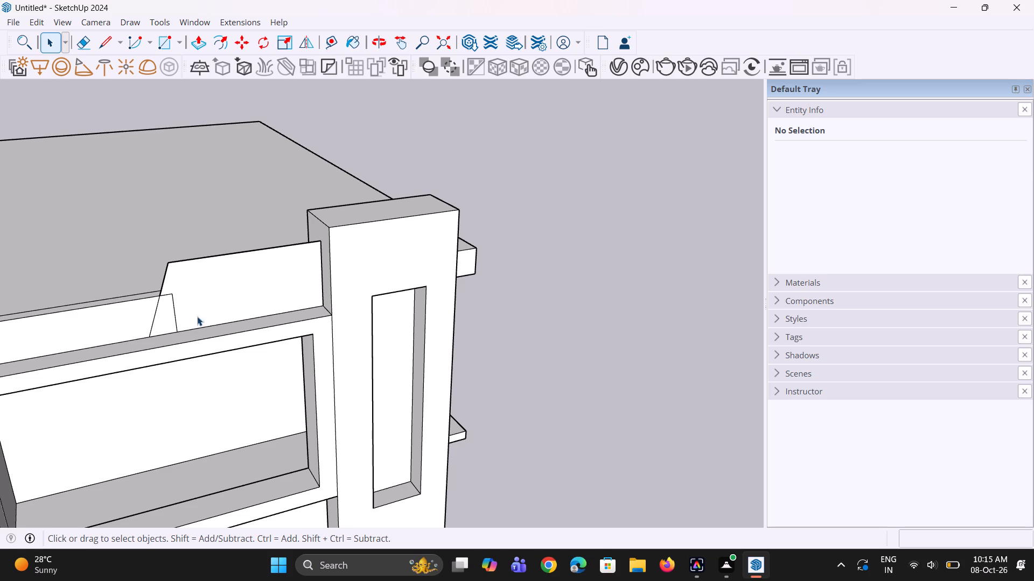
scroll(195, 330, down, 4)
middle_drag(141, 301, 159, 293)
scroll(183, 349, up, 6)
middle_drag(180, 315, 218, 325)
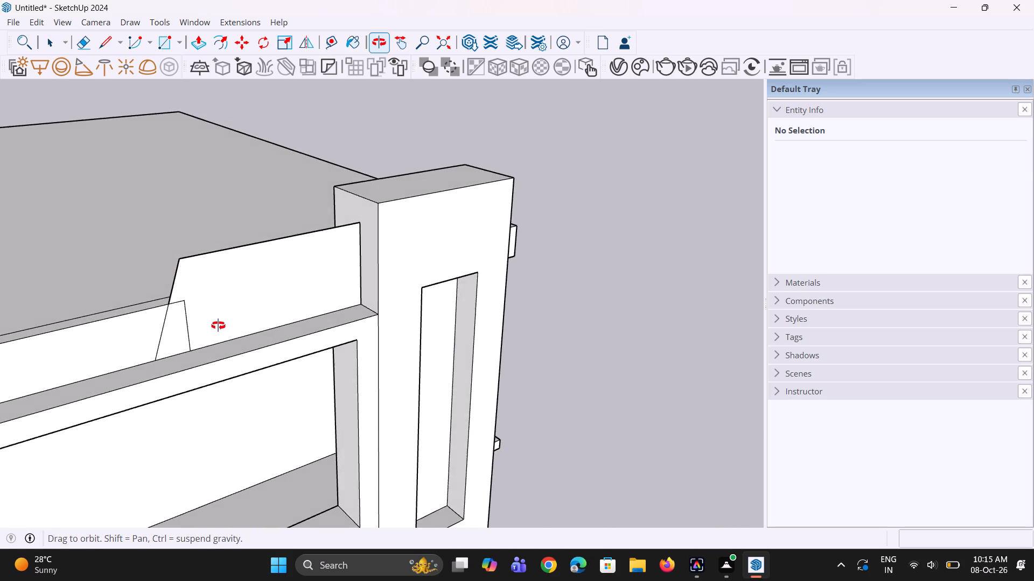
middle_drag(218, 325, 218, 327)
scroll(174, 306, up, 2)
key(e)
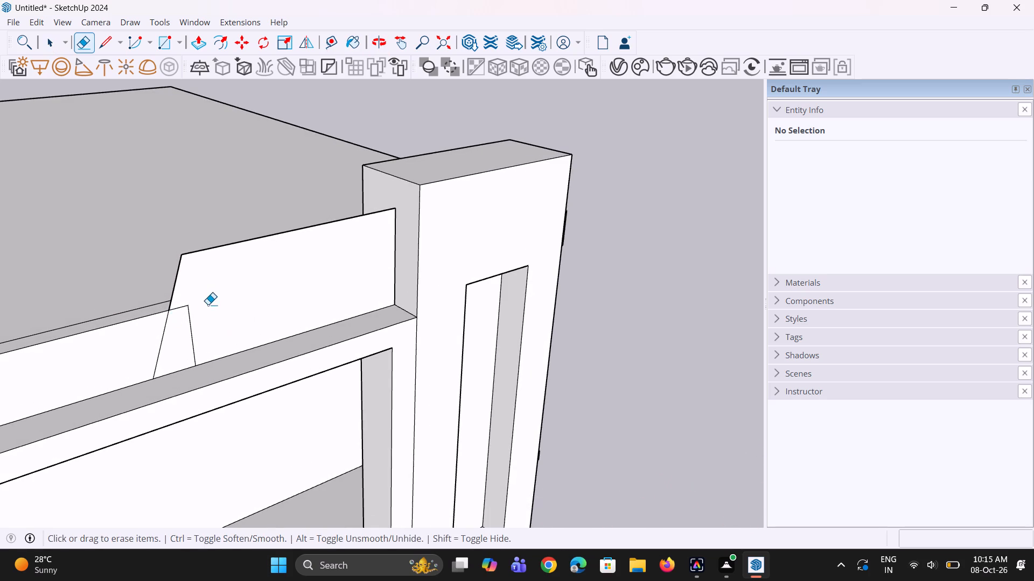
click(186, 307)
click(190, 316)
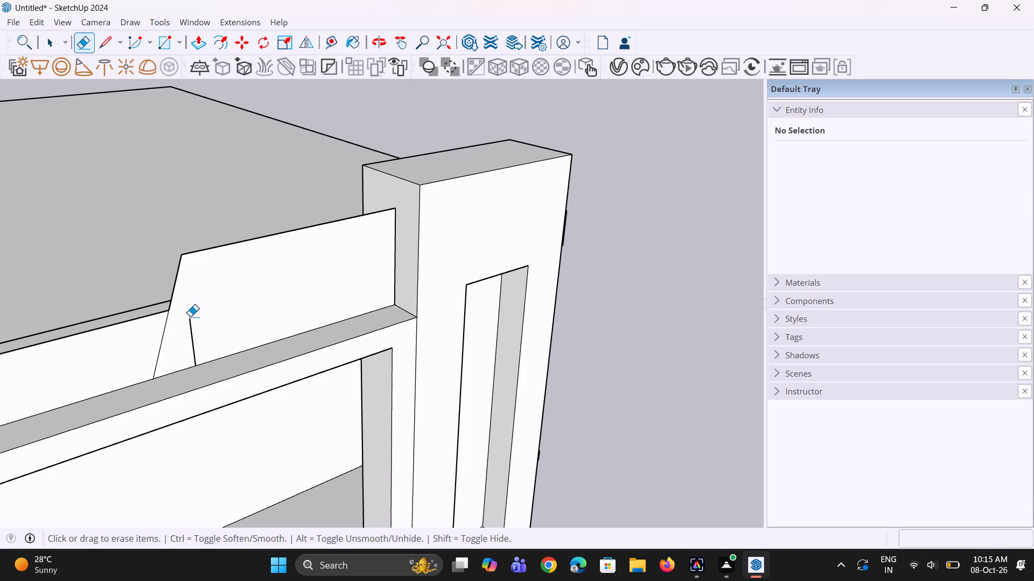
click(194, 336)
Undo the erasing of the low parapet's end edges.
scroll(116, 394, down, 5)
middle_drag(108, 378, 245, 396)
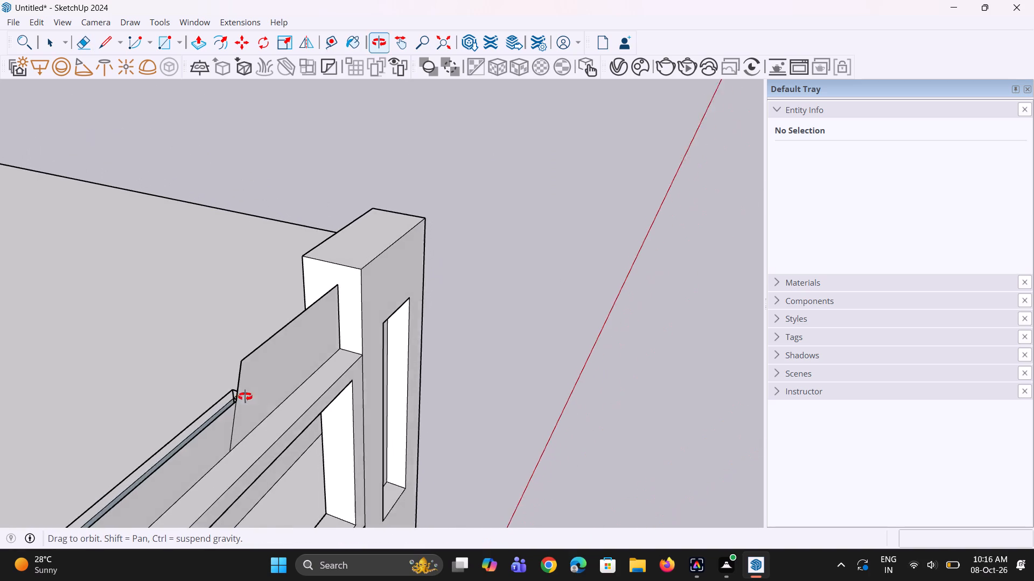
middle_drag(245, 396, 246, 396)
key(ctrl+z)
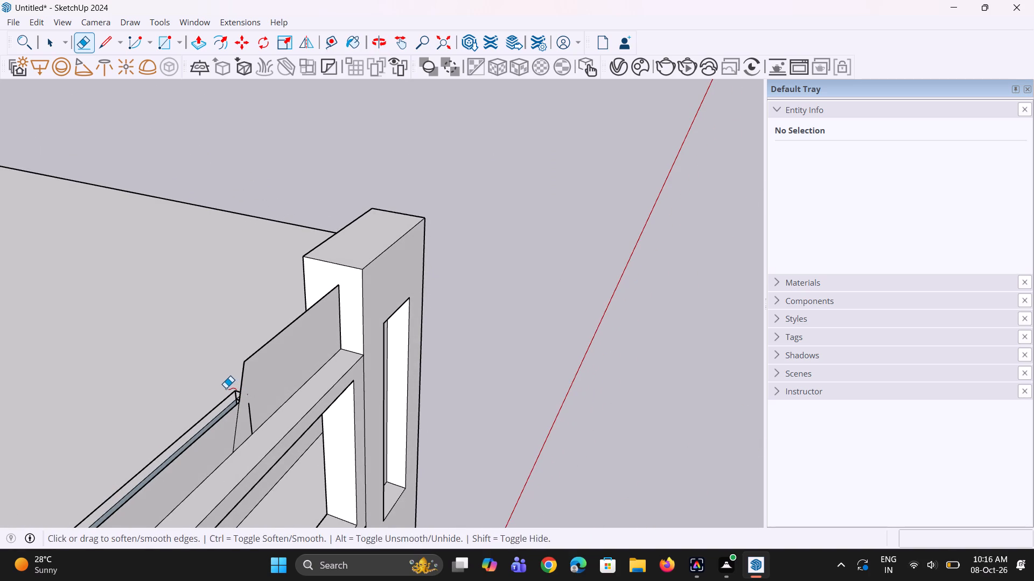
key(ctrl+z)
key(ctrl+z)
Extrude the new face about 5" outward over the frame and bring the small triangular face at its sloped end flush with it.
scroll(205, 359, down, 4)
middle_drag(227, 425, 202, 410)
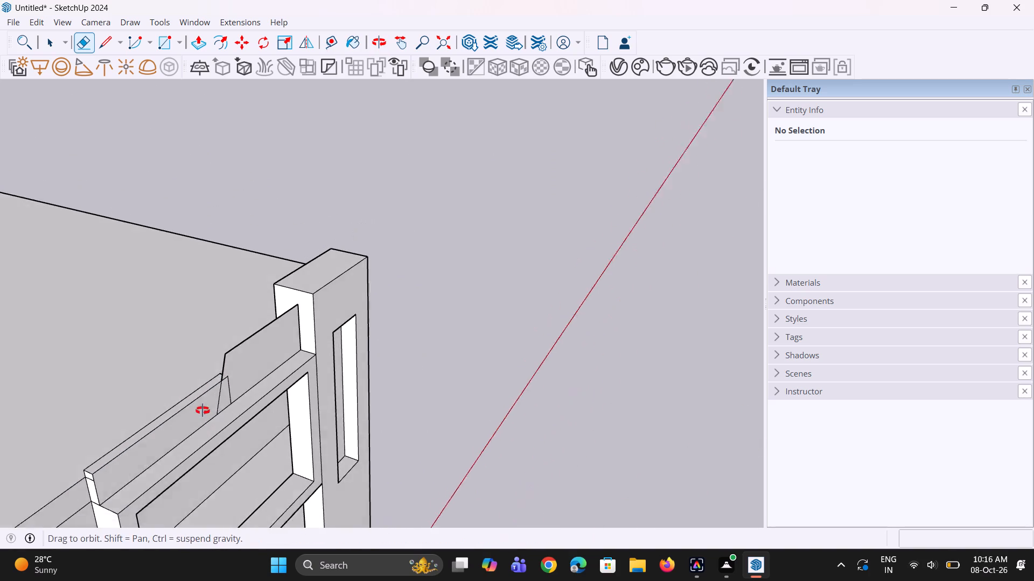
middle_drag(202, 410, 200, 409)
scroll(244, 372, up, 2)
key(p)
click(250, 372)
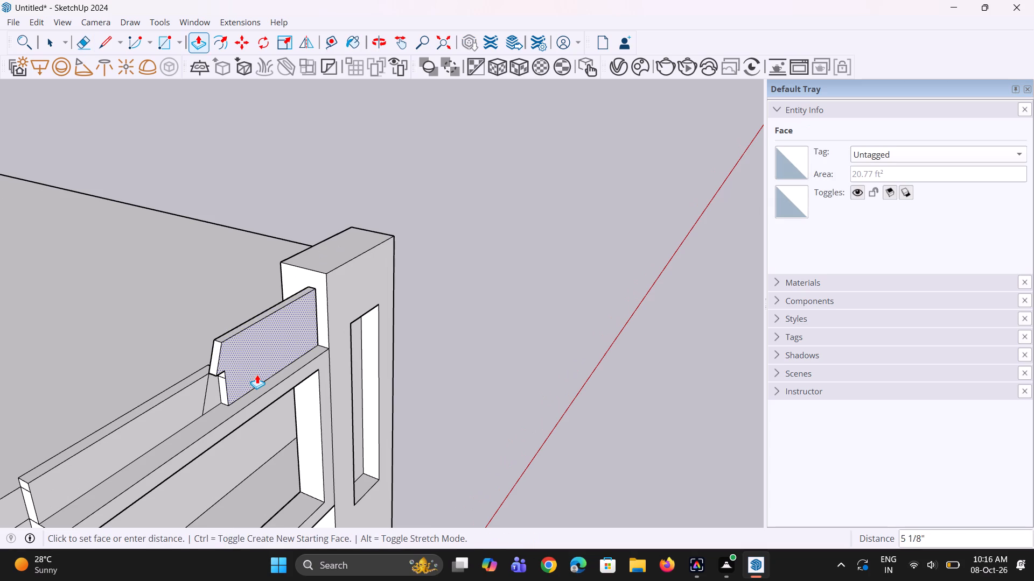
click(257, 374)
click(211, 398)
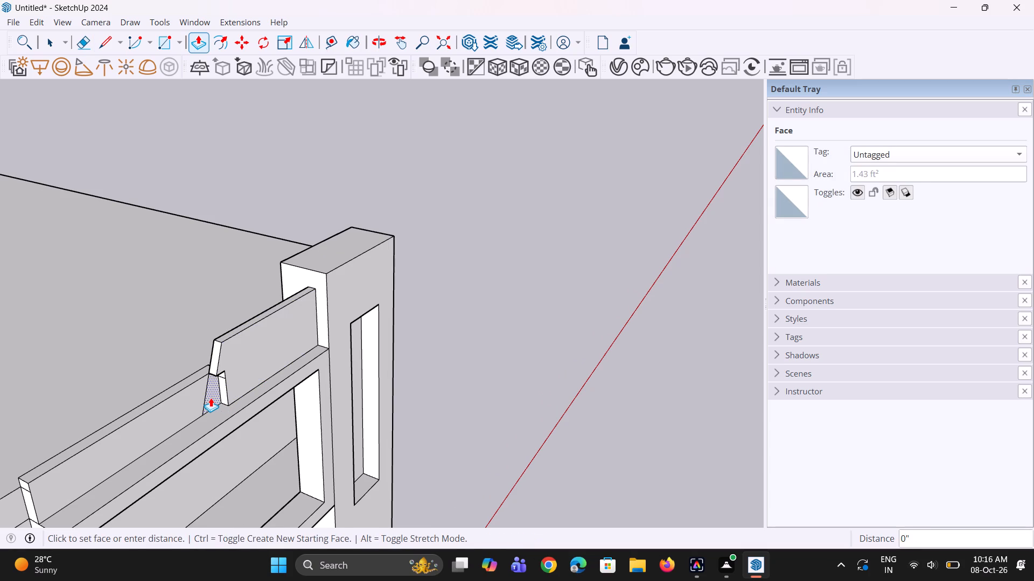
click(235, 360)
Erase the leftover edges on the raised wall's front face and the seam across its sloped end.
scroll(242, 394, up, 1)
middle_drag(242, 394, 215, 391)
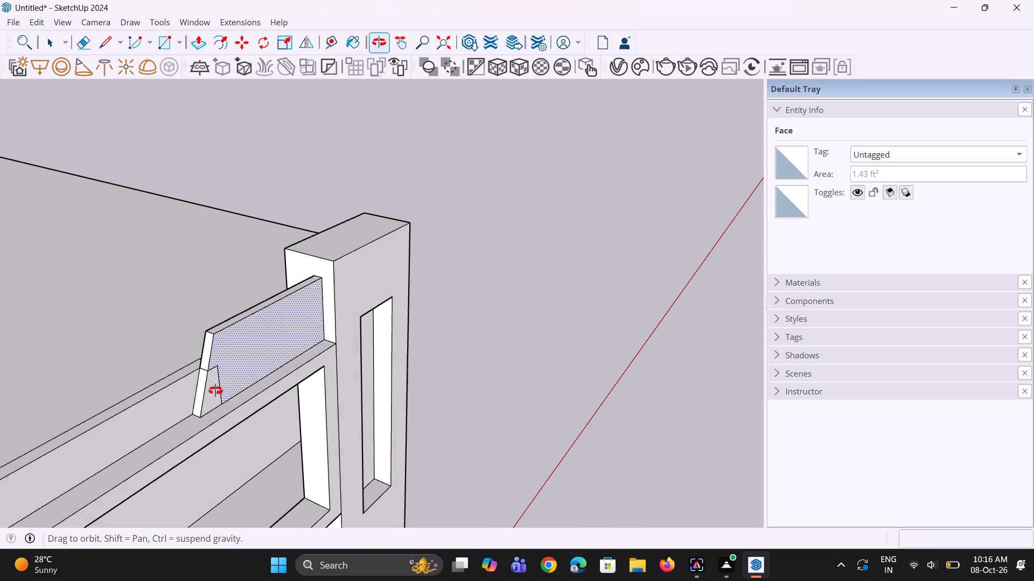
middle_drag(215, 391, 212, 388)
scroll(206, 360, up, 3)
key(e)
scroll(207, 357, up, 5)
click(207, 358)
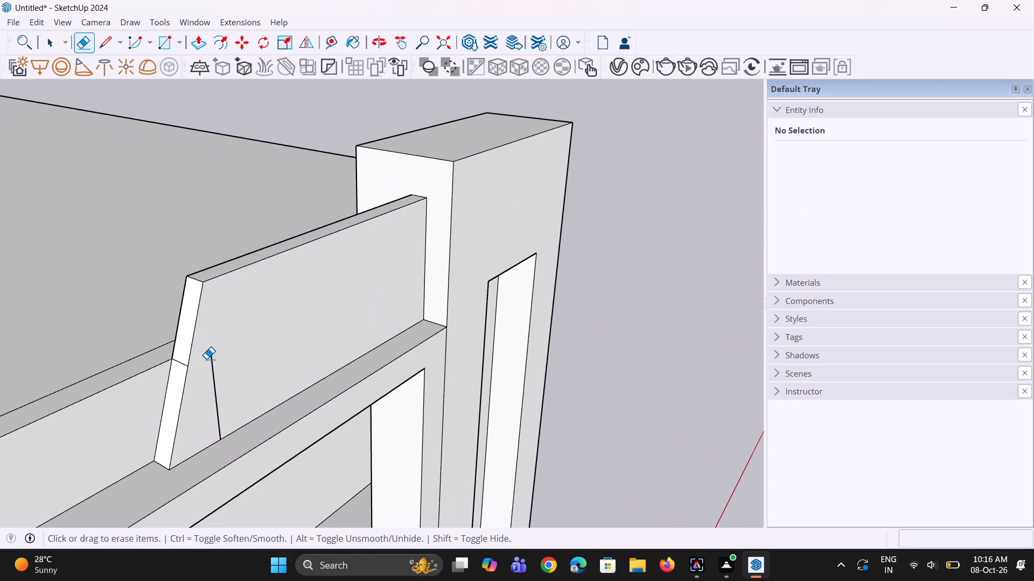
click(214, 362)
click(216, 386)
middle_drag(187, 398, 309, 407)
scroll(294, 409, up, 2)
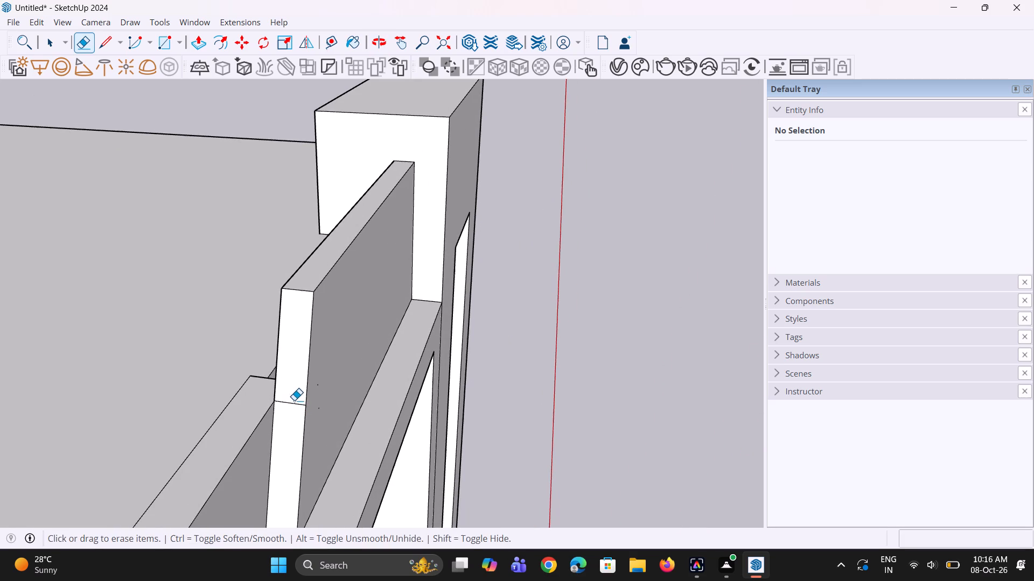
click(294, 404)
Draw an 8' 10 3/4" by 4 1/2" rectangle over the low parapet's roof-side face, corner to corner.
scroll(215, 416, down, 1)
middle_drag(214, 417, 441, 396)
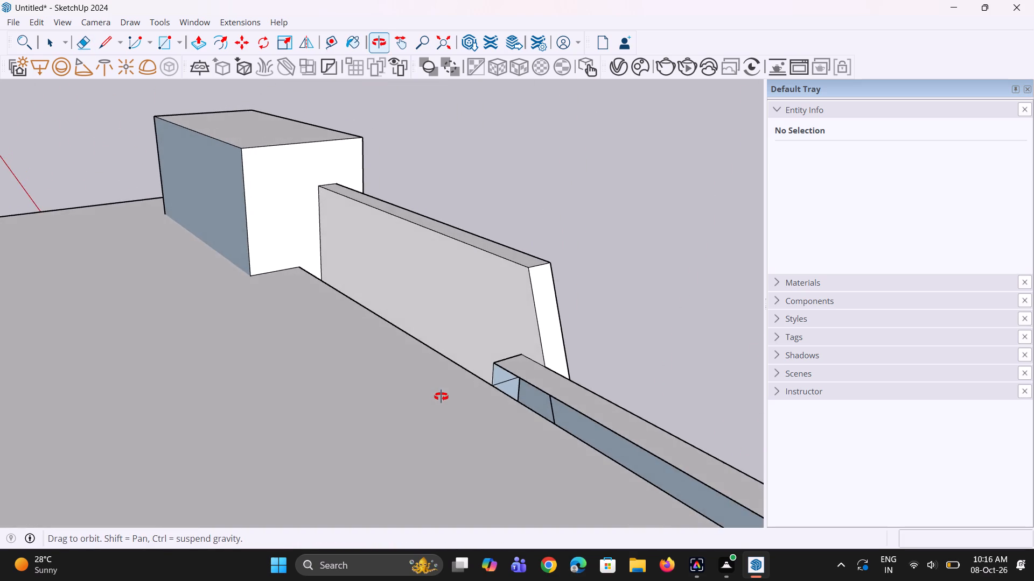
middle_drag(441, 396, 410, 339)
scroll(393, 348, down, 14)
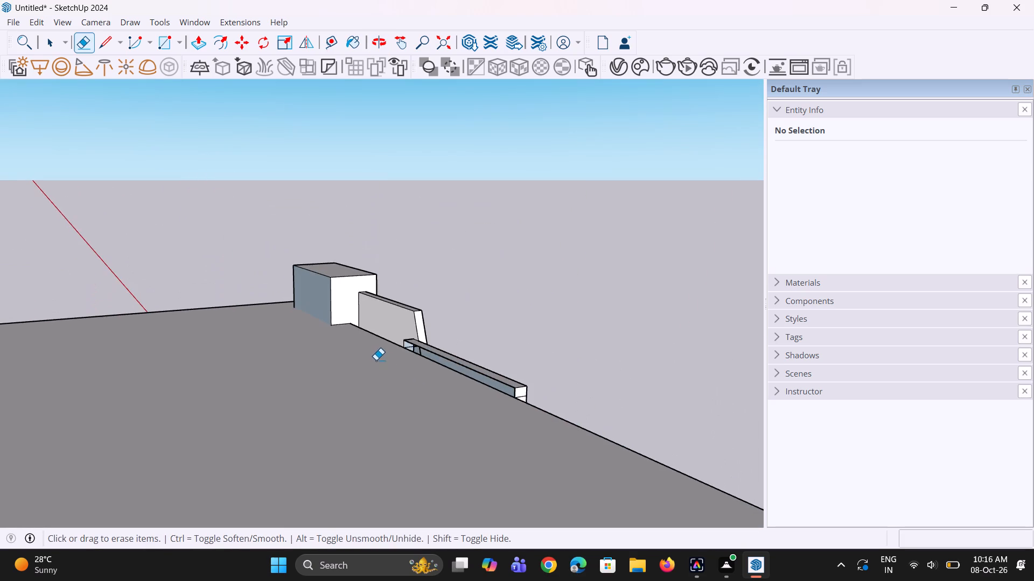
middle_drag(413, 379, 493, 379)
scroll(476, 332, up, 5)
key(r)
scroll(464, 358, up, 1)
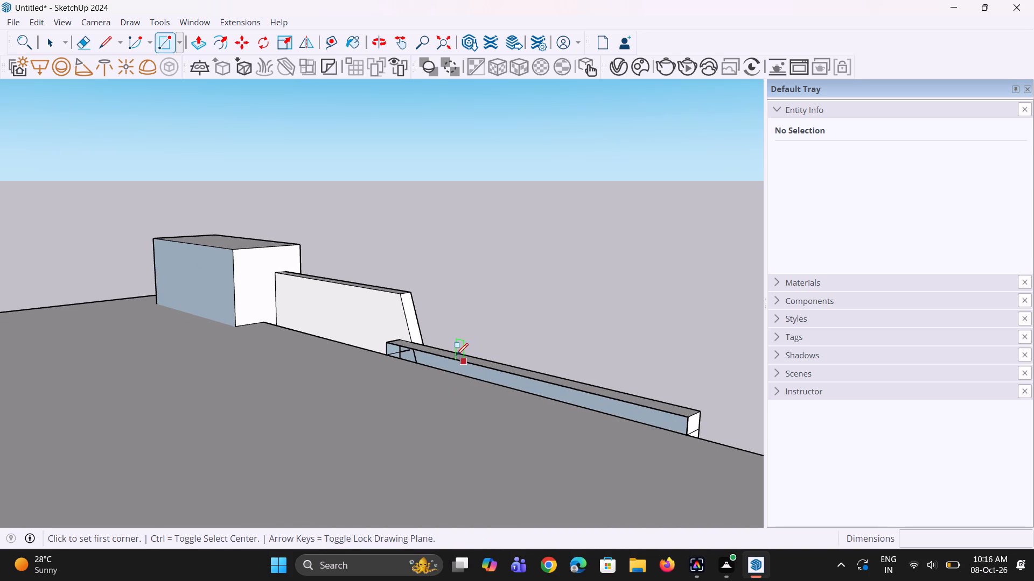
scroll(456, 355, up, 1)
click(374, 342)
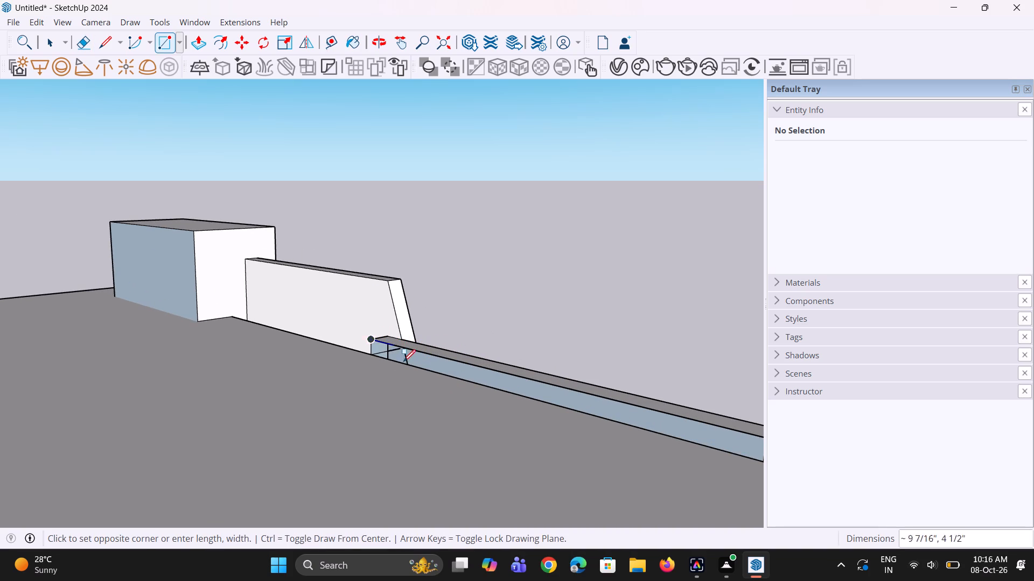
scroll(409, 363, down, 4)
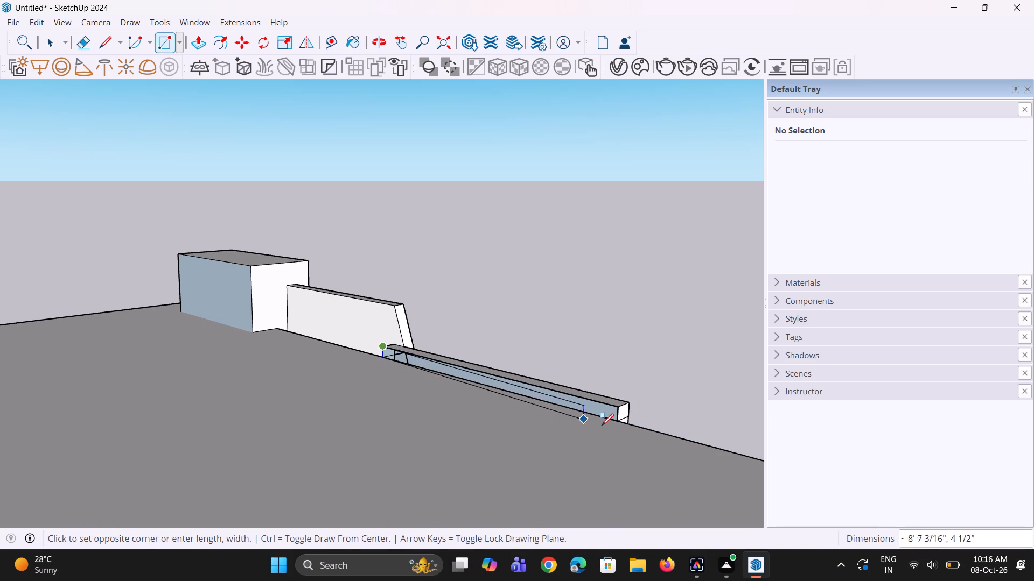
click(619, 421)
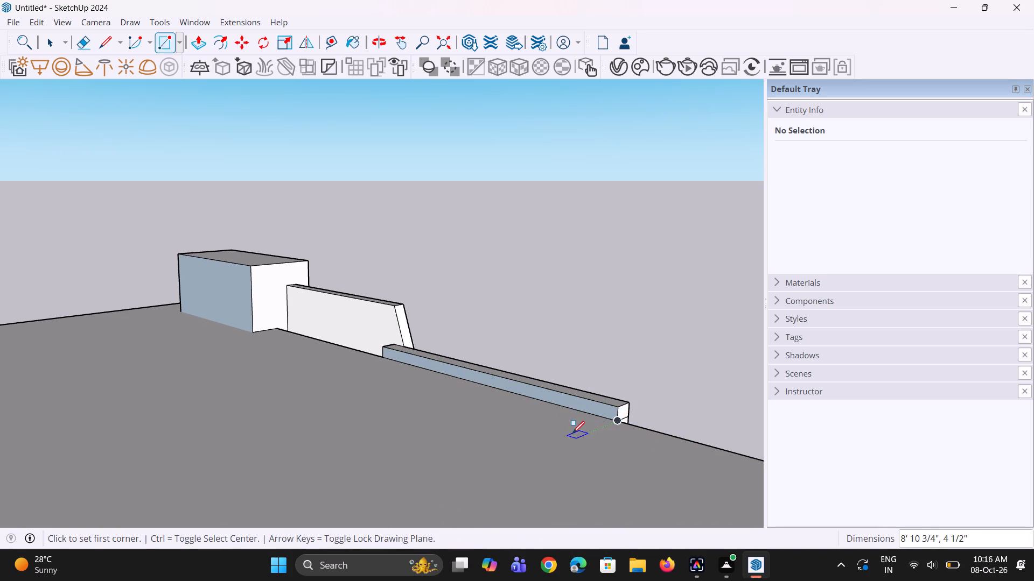
Erase the leftover edge crossing the outer end face of the low parapet.
middle_drag(564, 434, 128, 483)
scroll(563, 433, down, 1)
scroll(146, 447, up, 5)
key(space)
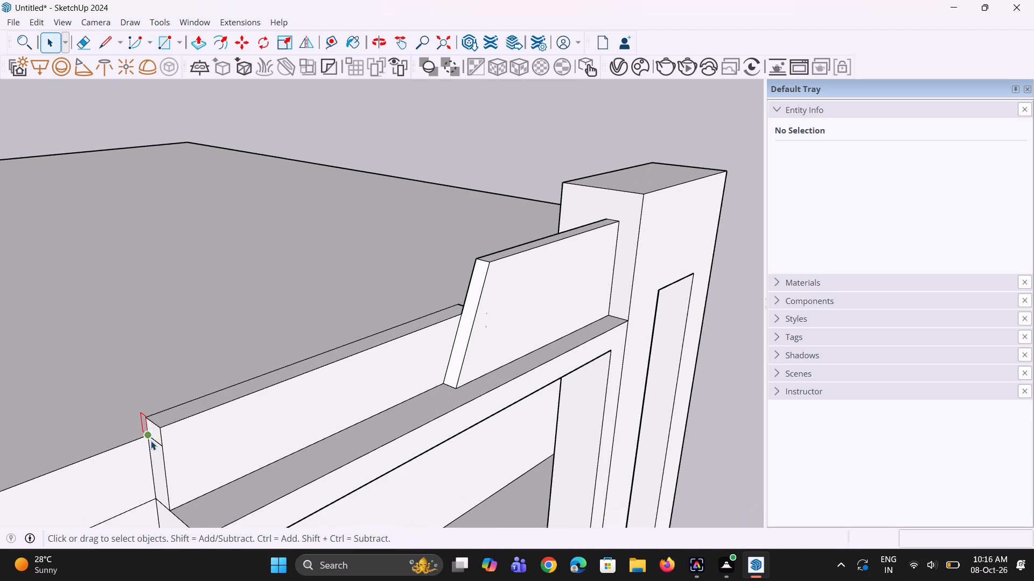
text(e)
scroll(153, 441, up, 5)
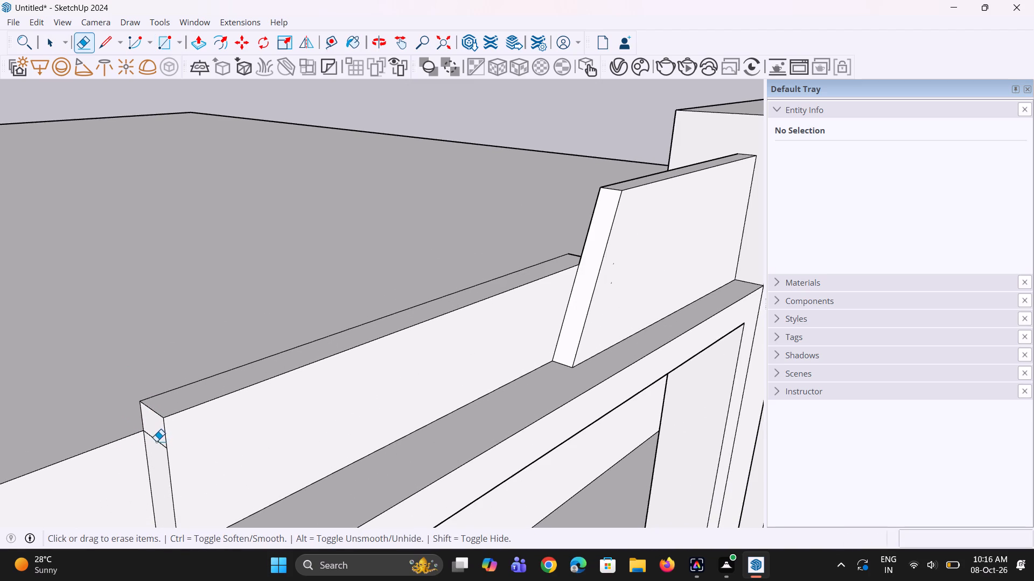
click(156, 441)
Copy the top edge of the raised wall's front face about 5 3/16" down along the sloped edge.
scroll(167, 428, down, 8)
middle_drag(252, 480, 104, 430)
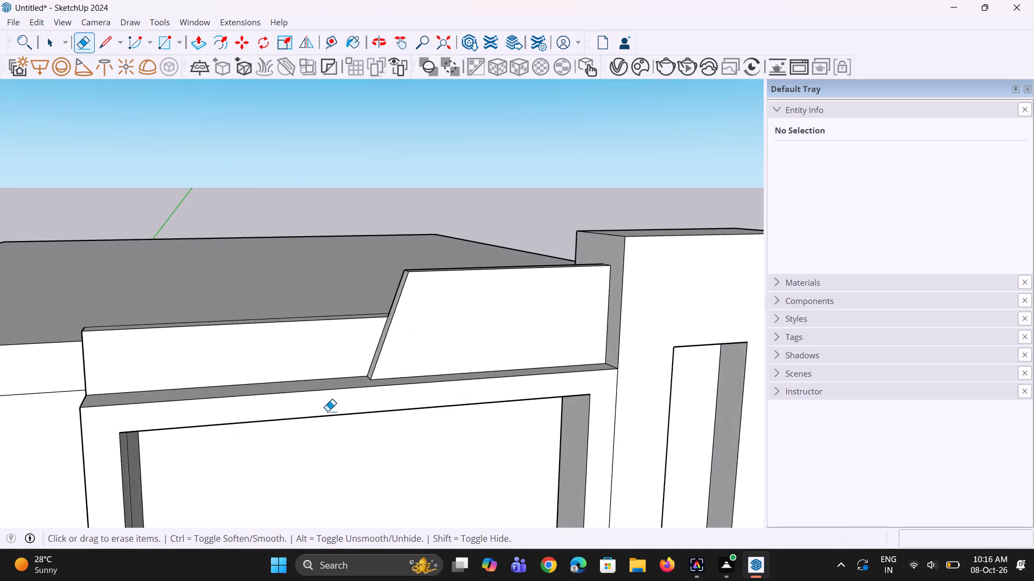
scroll(318, 409, down, 6)
middle_drag(308, 428, 245, 486)
scroll(333, 373, up, 2)
middle_drag(304, 426, 325, 433)
scroll(312, 441, up, 3)
key(space)
key(space)
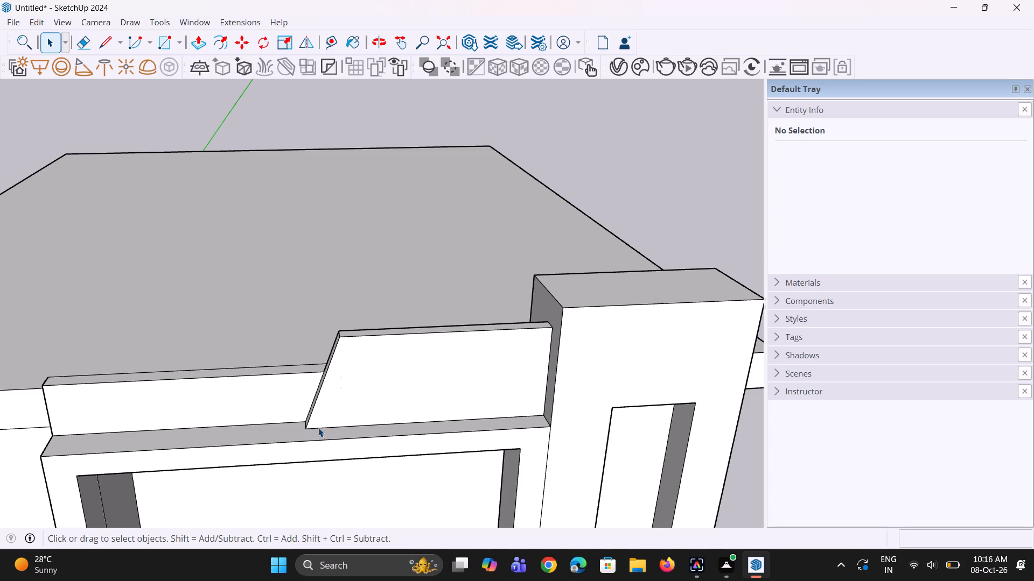
scroll(571, 58, up, 1)
scroll(403, 366, up, 2)
click(371, 328)
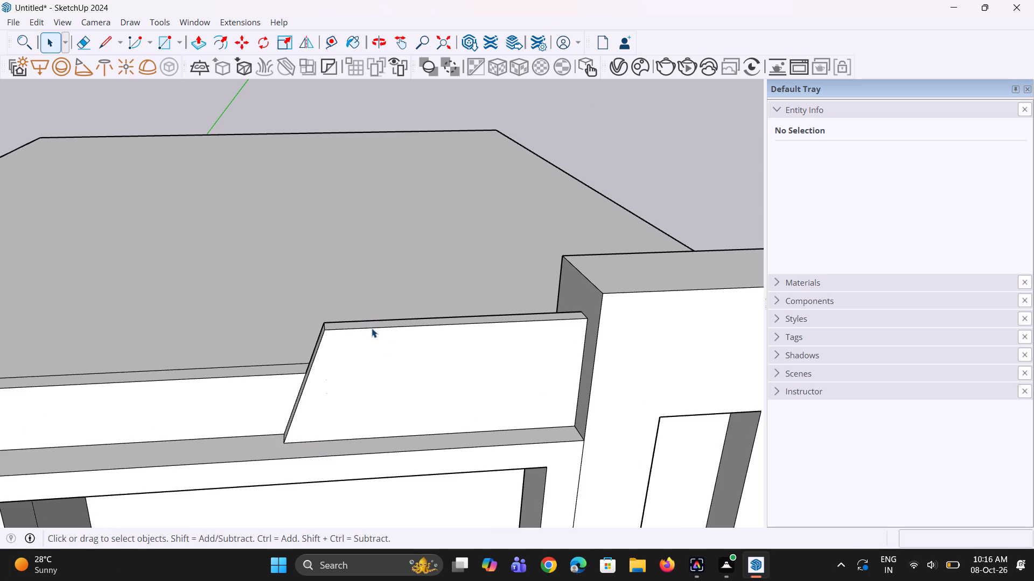
key(m)
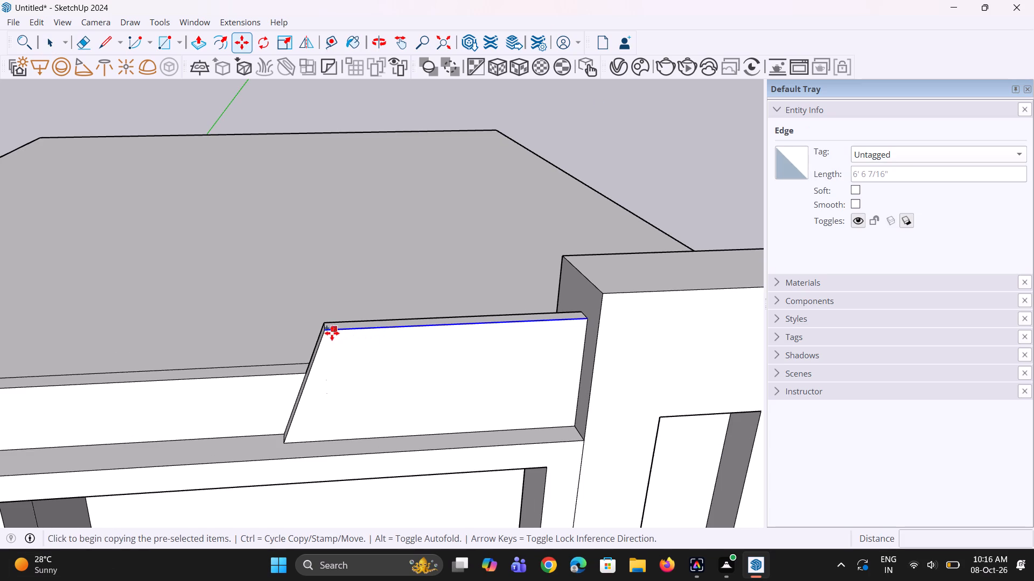
click(327, 335)
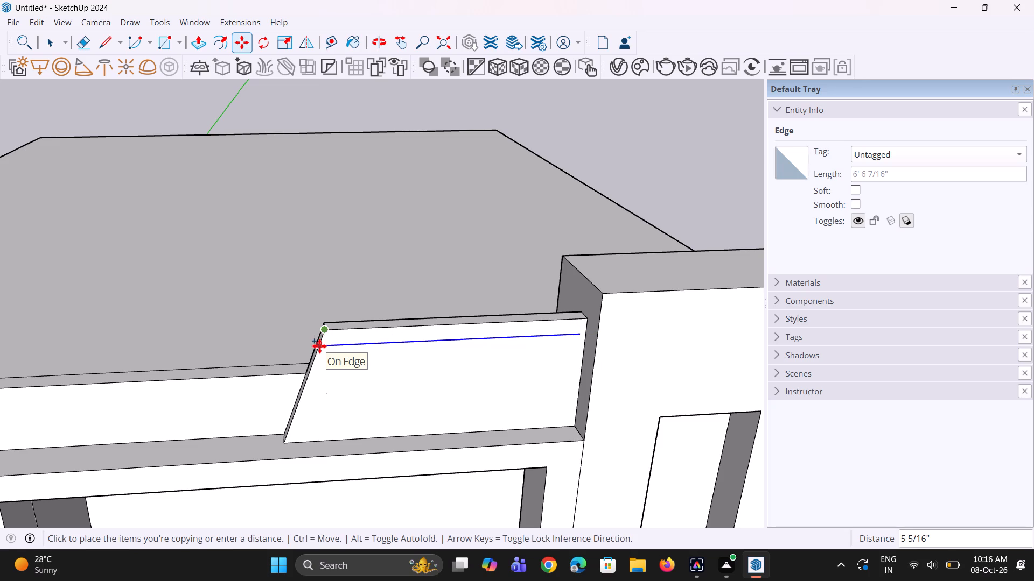
click(320, 346)
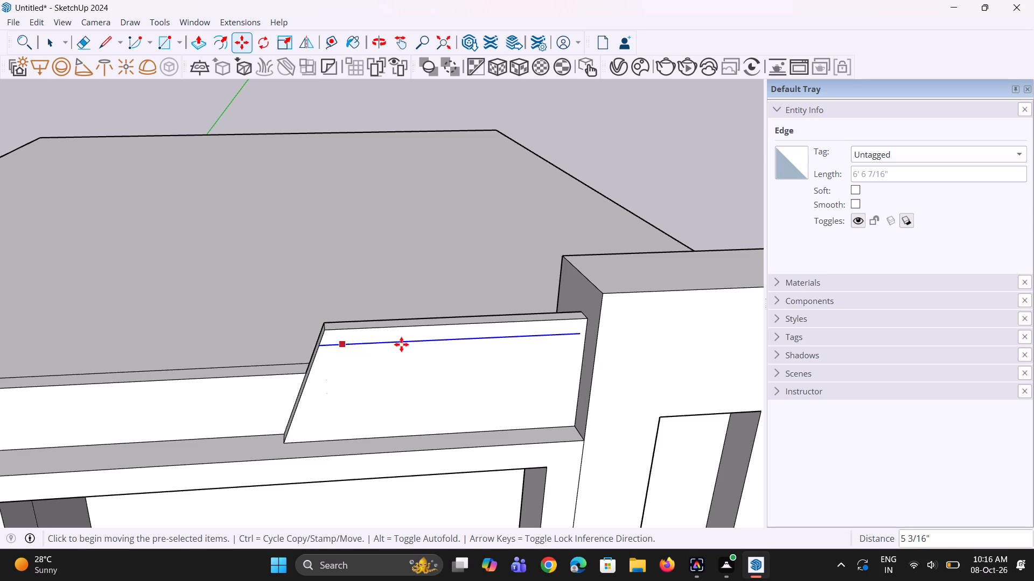
Draw a short line extending the copied edge to the wall's vertical edge at the thick front panel.
scroll(526, 333, up, 2)
key(space)
key(l)
scroll(684, 362, up, 2)
scroll(571, 338, up, 2)
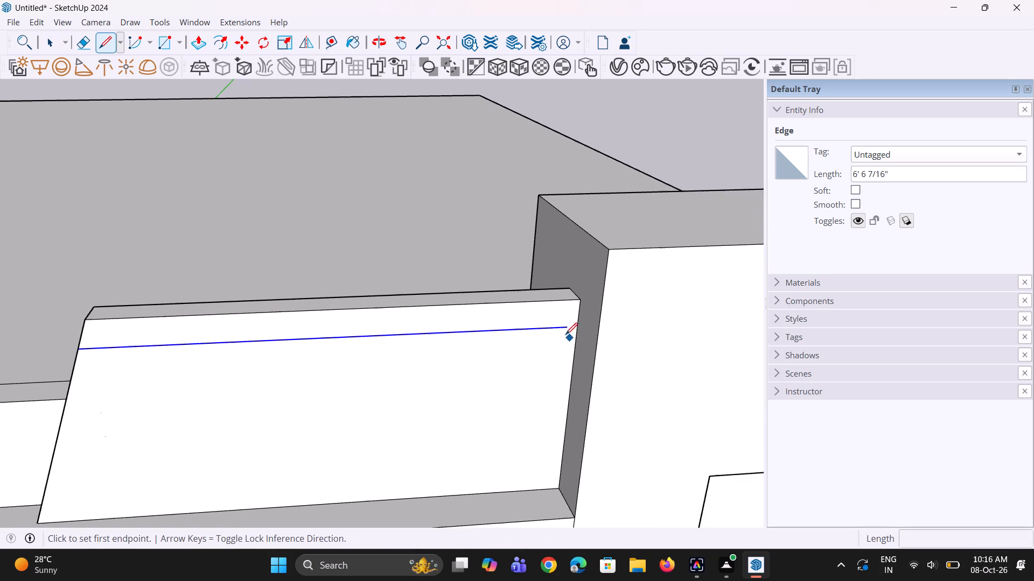
scroll(565, 335, up, 4)
click(564, 326)
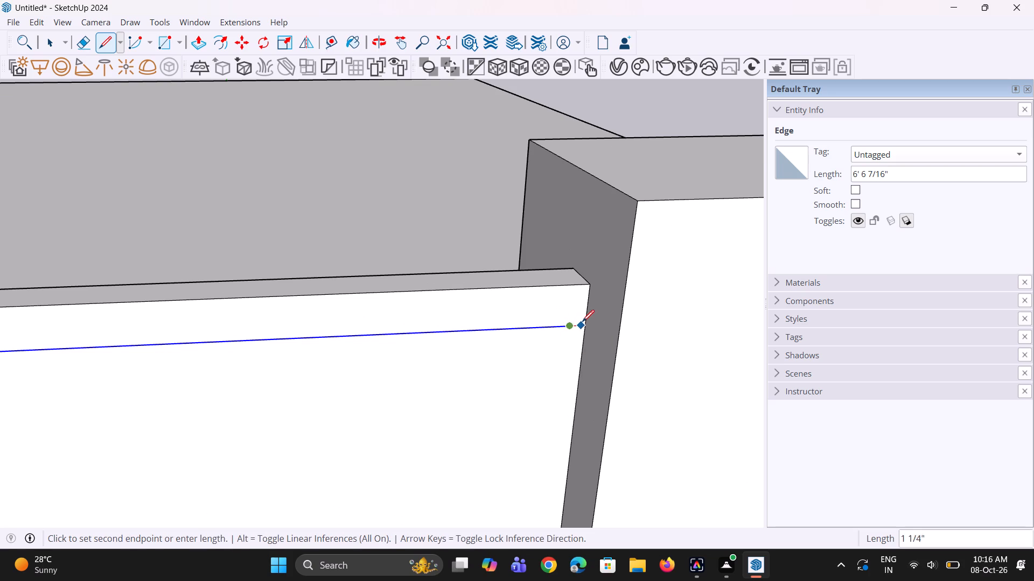
click(586, 322)
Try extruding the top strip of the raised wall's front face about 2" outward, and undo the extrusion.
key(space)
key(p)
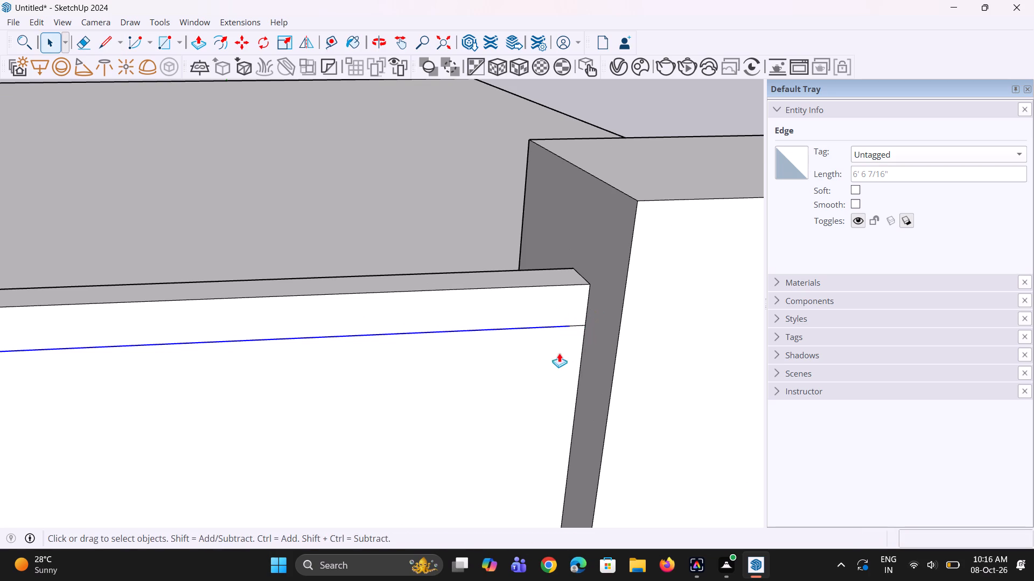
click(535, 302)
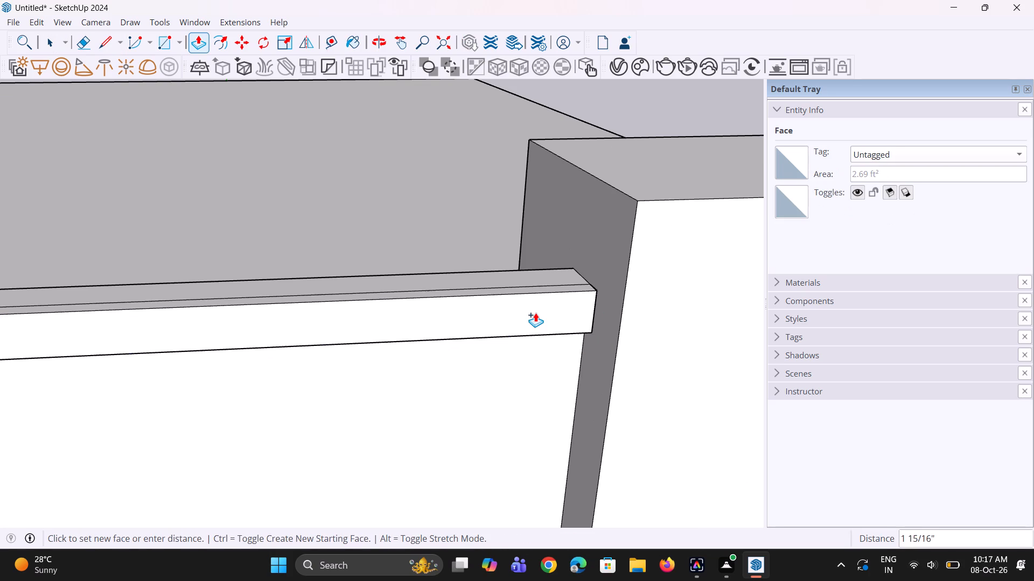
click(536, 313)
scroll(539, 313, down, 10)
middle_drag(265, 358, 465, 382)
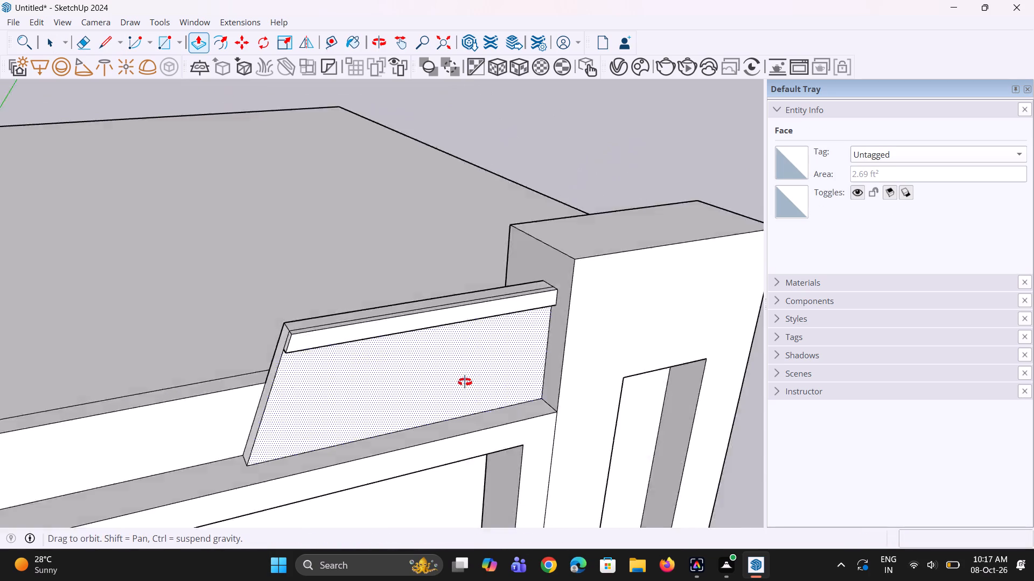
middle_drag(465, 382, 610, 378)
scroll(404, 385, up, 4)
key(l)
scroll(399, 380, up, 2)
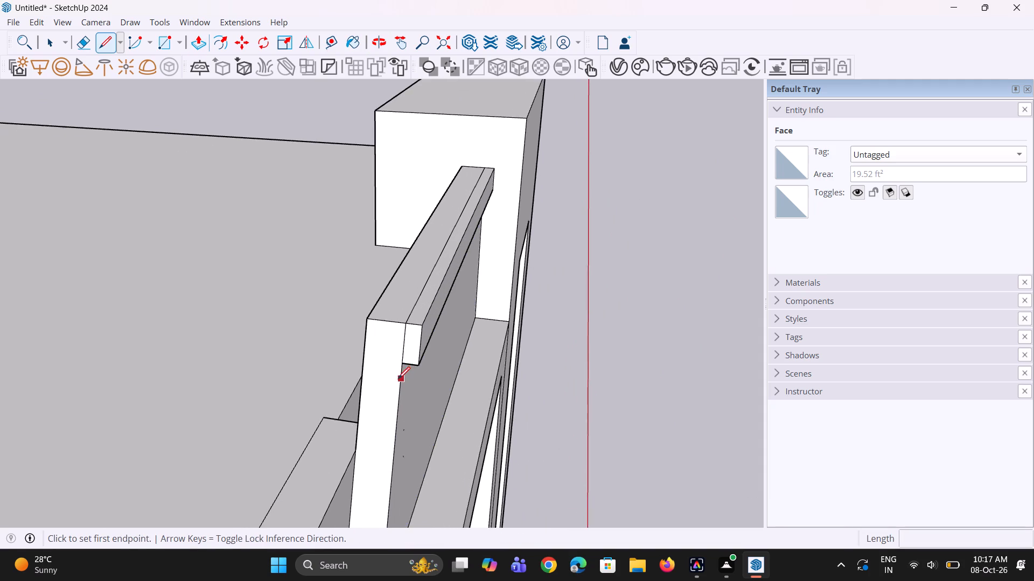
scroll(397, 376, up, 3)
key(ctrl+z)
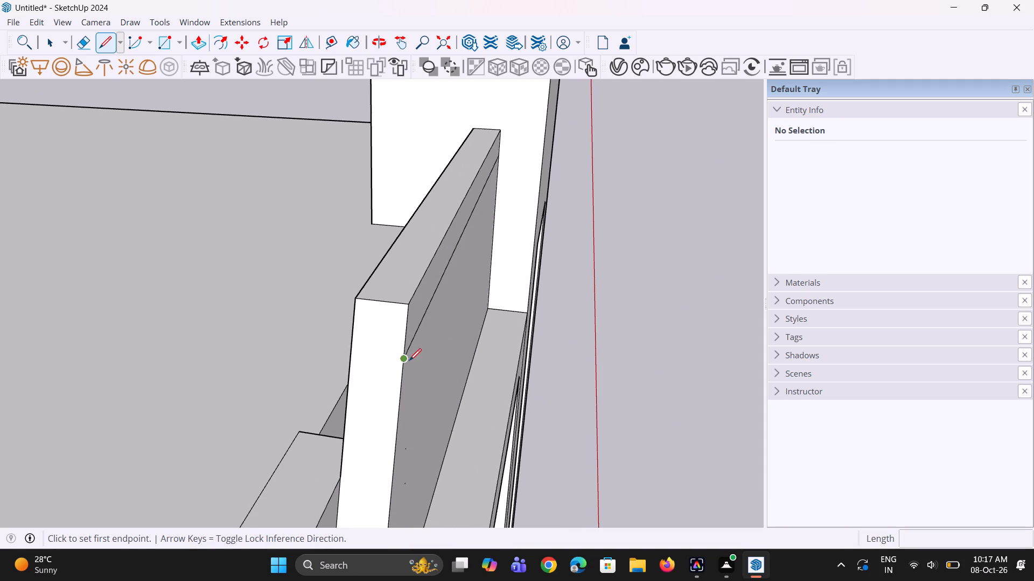
Draw a line about 4 11/16" long across the wall's sloped end, level with the top strip's lower edge.
click(402, 360)
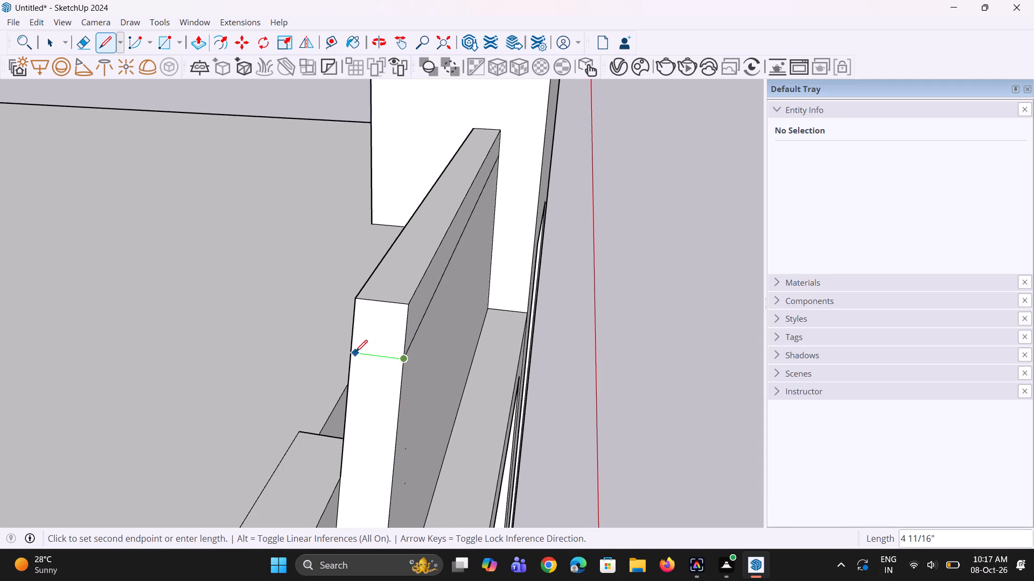
click(353, 353)
Copy the front face's sloped edge below the top strip about 3" inward along the strip's lower edge.
middle_drag(332, 381, 453, 382)
middle_click(457, 382)
middle_click(470, 383)
middle_click(471, 384)
middle_click(471, 384)
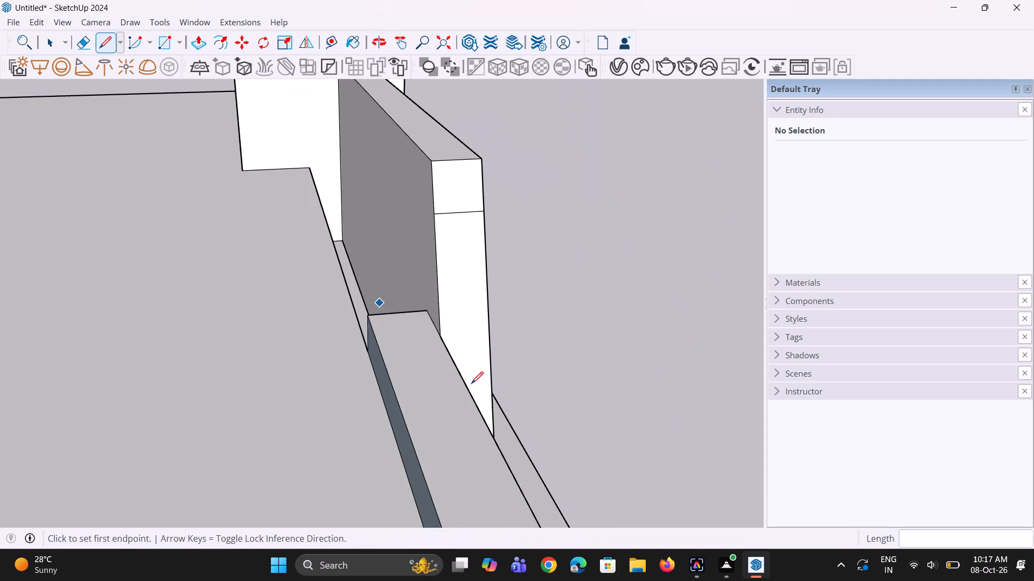
middle_drag(584, 399, 351, 400)
middle_click(351, 400)
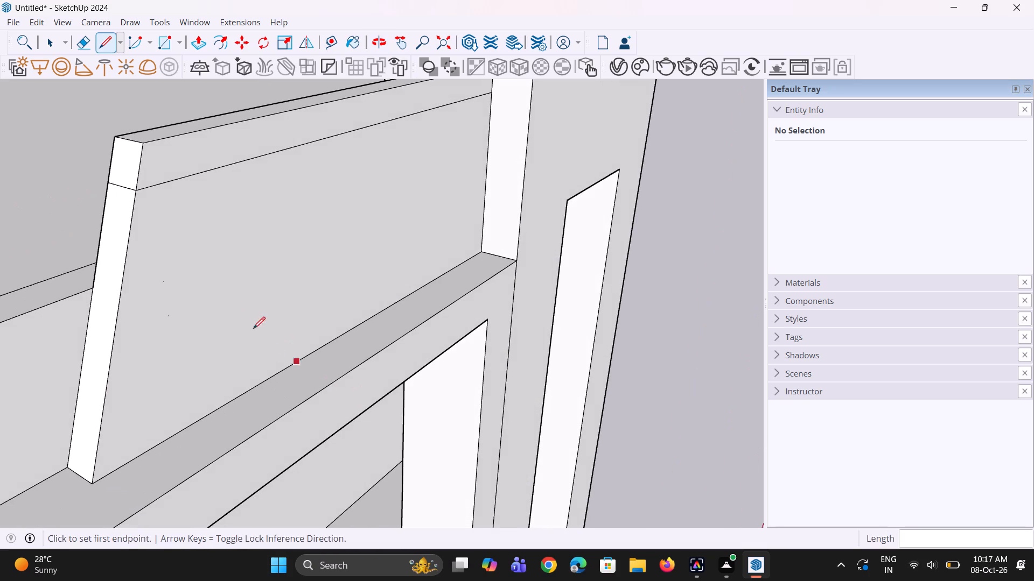
key(space)
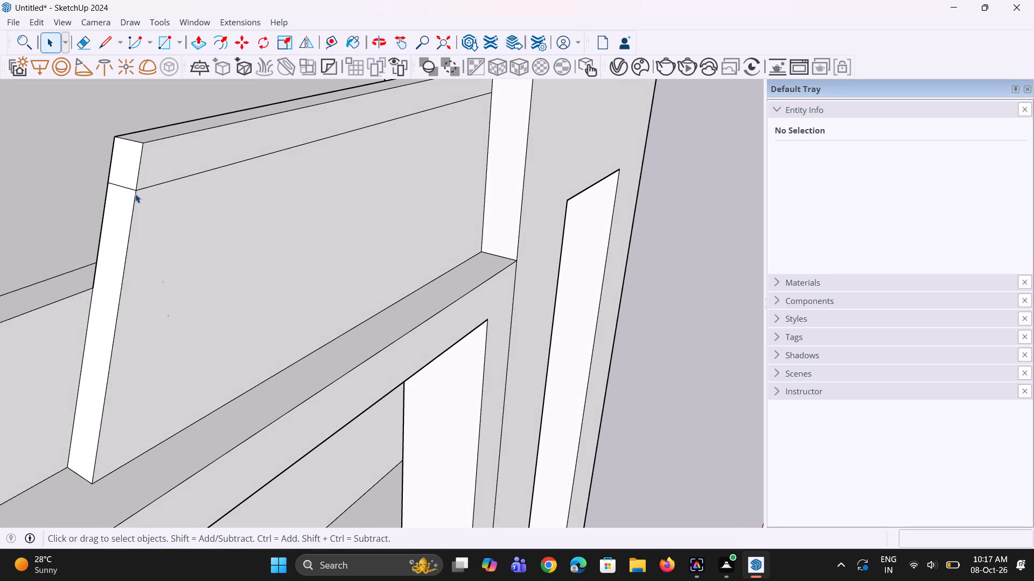
click(135, 196)
key(m)
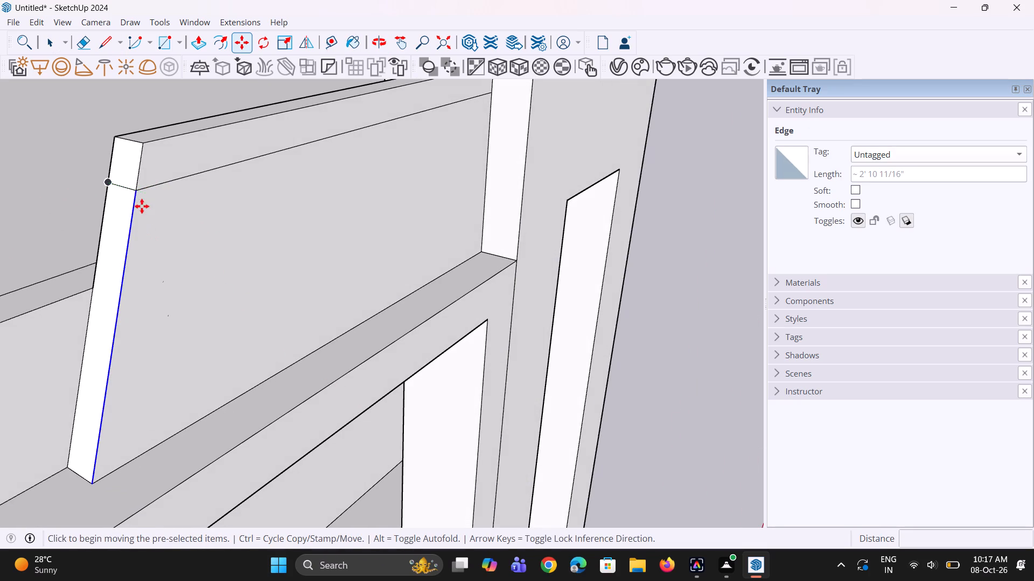
click(141, 194)
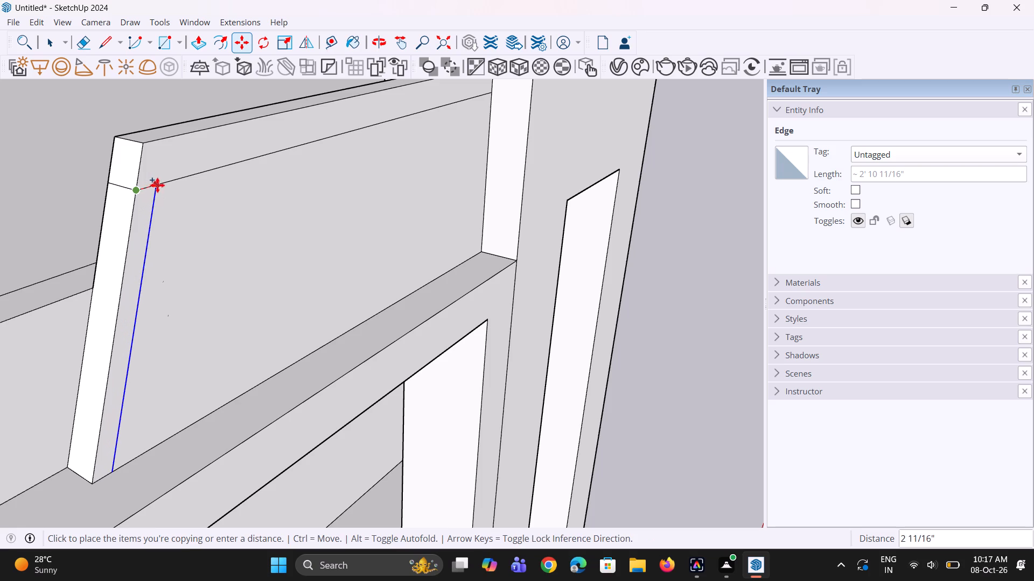
click(162, 185)
Extrude the top strip and the sloped side strip of the raised wall's front face 2 1/4" outward as a border.
scroll(146, 299, down, 5)
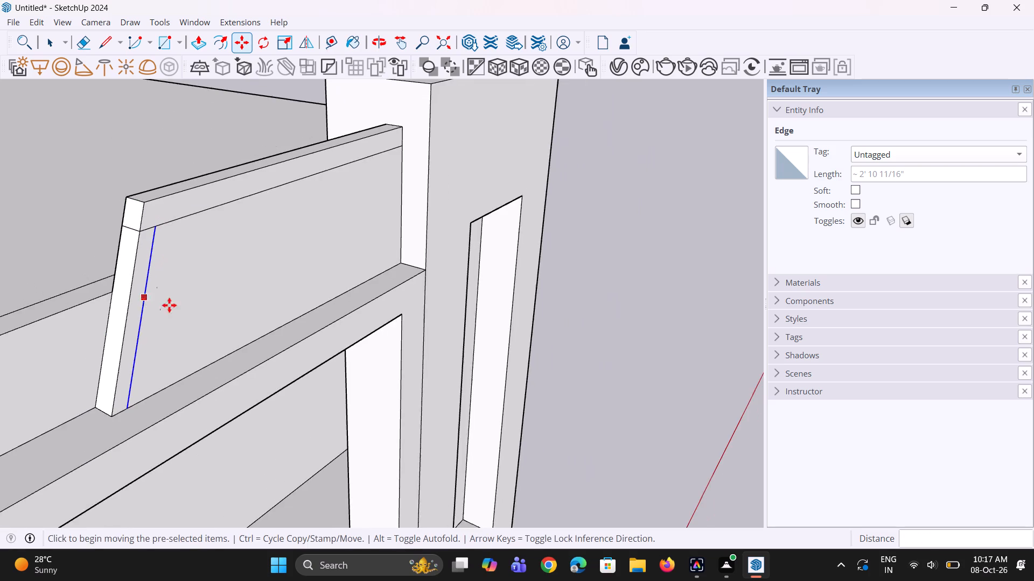
middle_drag(275, 325, 187, 332)
middle_click(178, 332)
middle_click(171, 332)
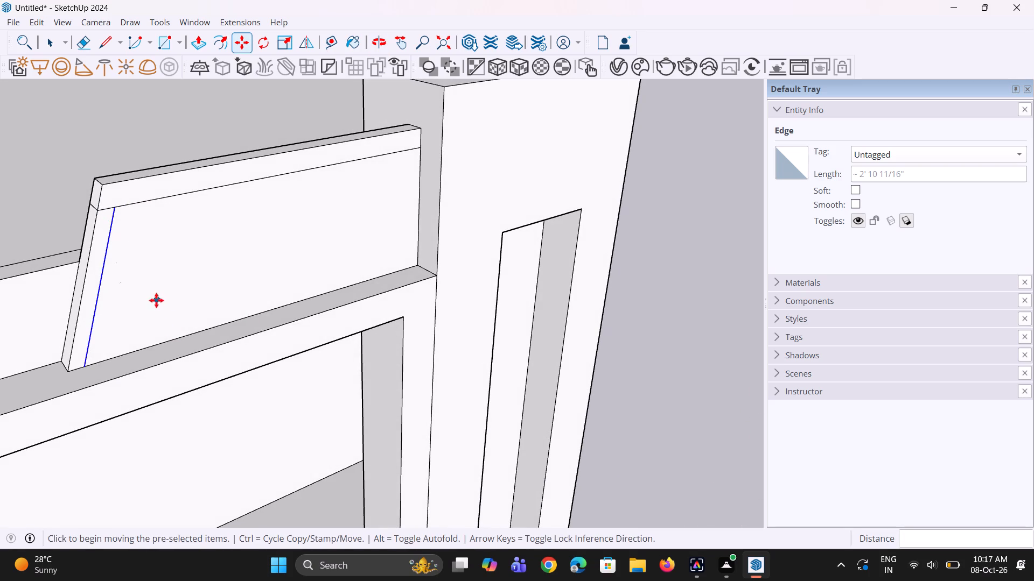
key(p)
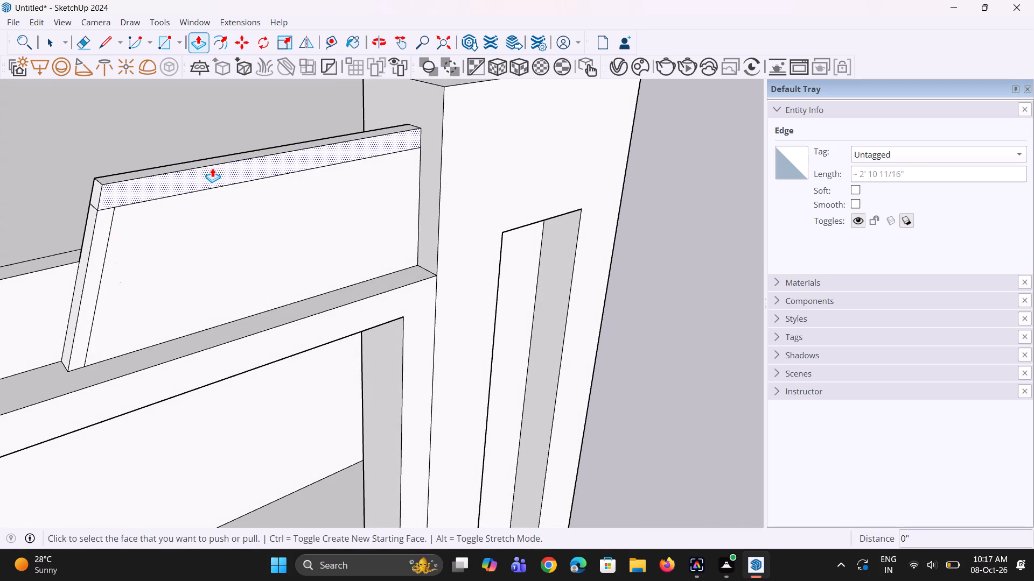
click(212, 168)
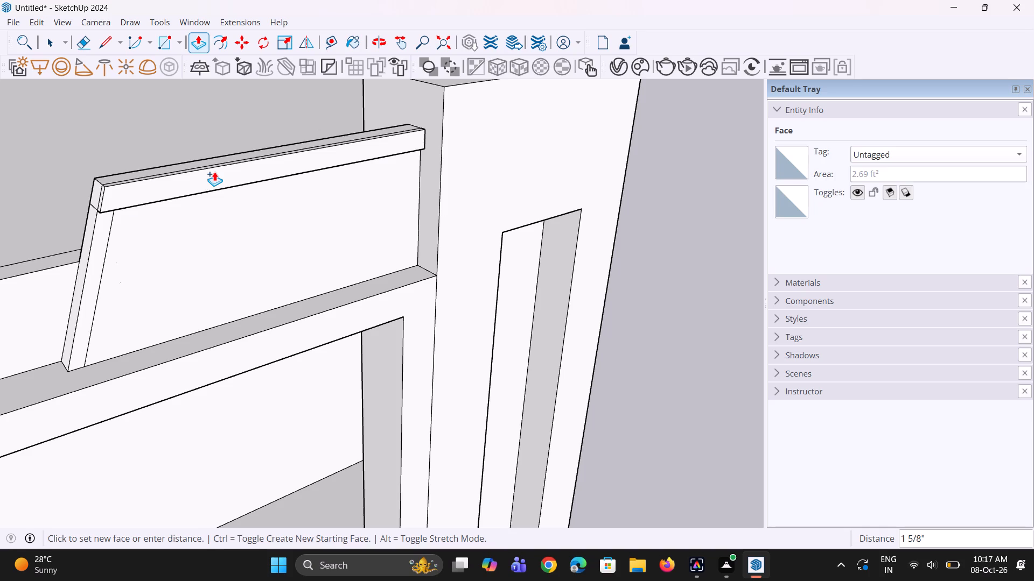
click(215, 172)
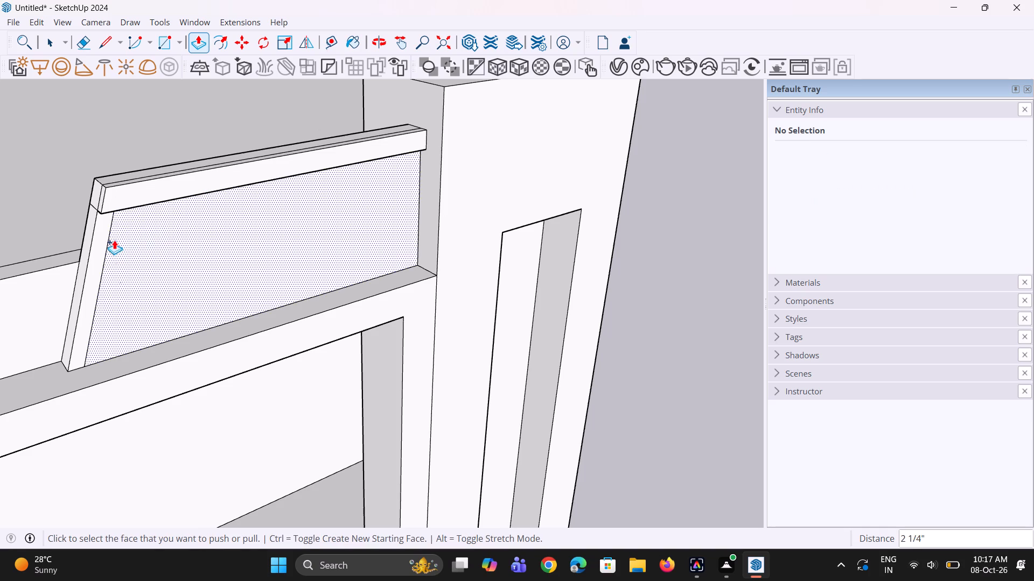
click(108, 241)
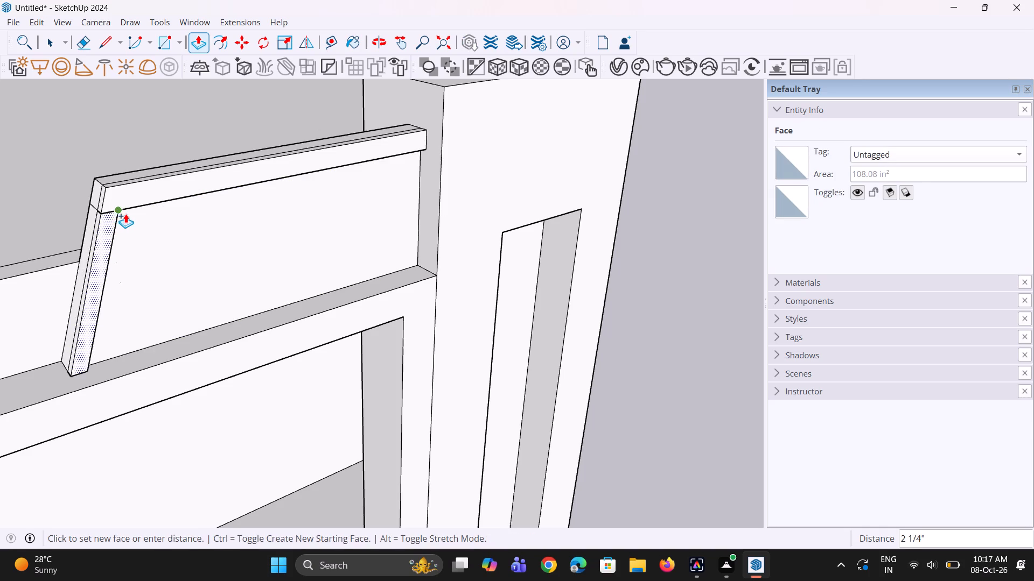
click(130, 212)
middle_drag(134, 261, 267, 271)
middle_drag(299, 271, 315, 272)
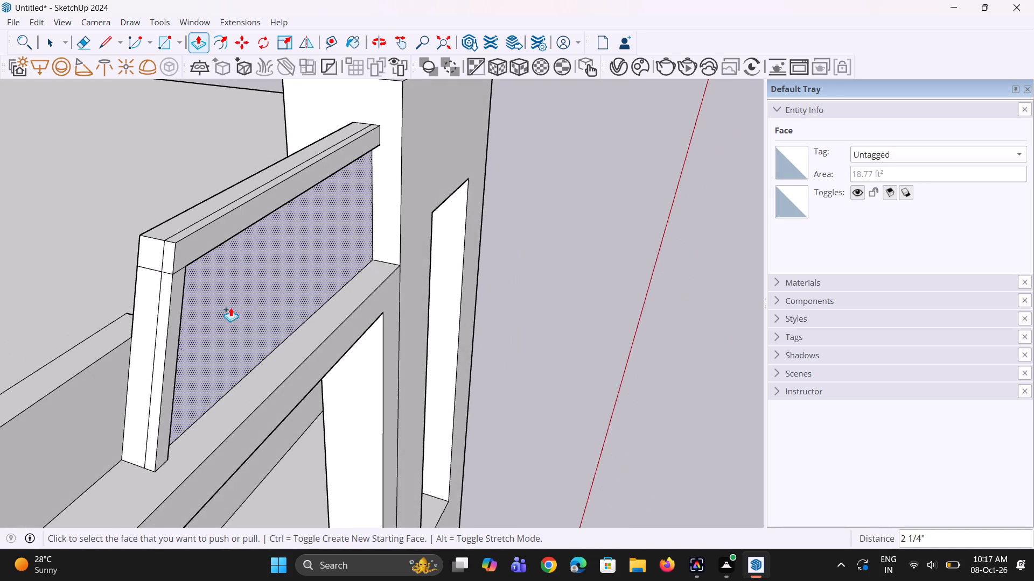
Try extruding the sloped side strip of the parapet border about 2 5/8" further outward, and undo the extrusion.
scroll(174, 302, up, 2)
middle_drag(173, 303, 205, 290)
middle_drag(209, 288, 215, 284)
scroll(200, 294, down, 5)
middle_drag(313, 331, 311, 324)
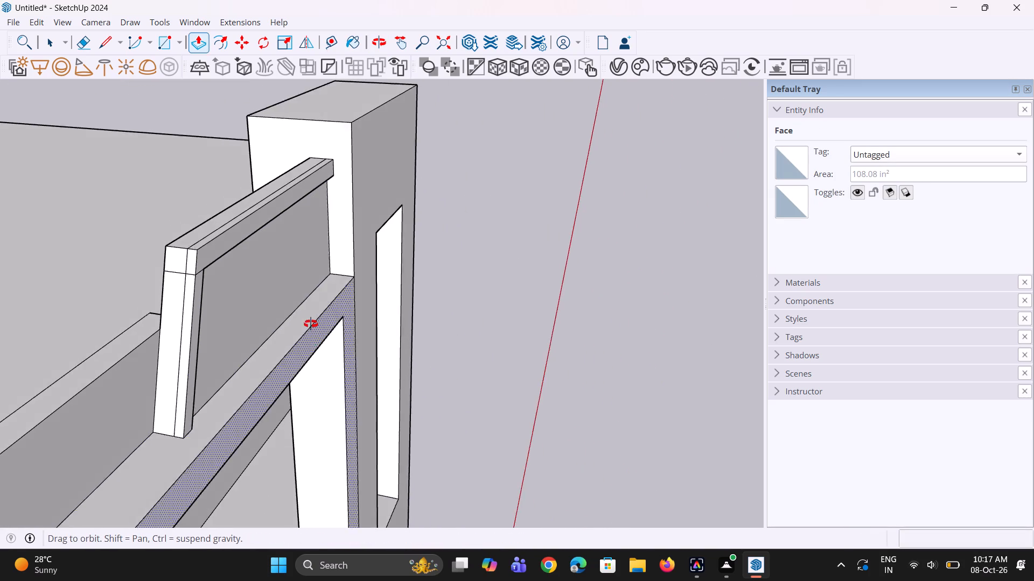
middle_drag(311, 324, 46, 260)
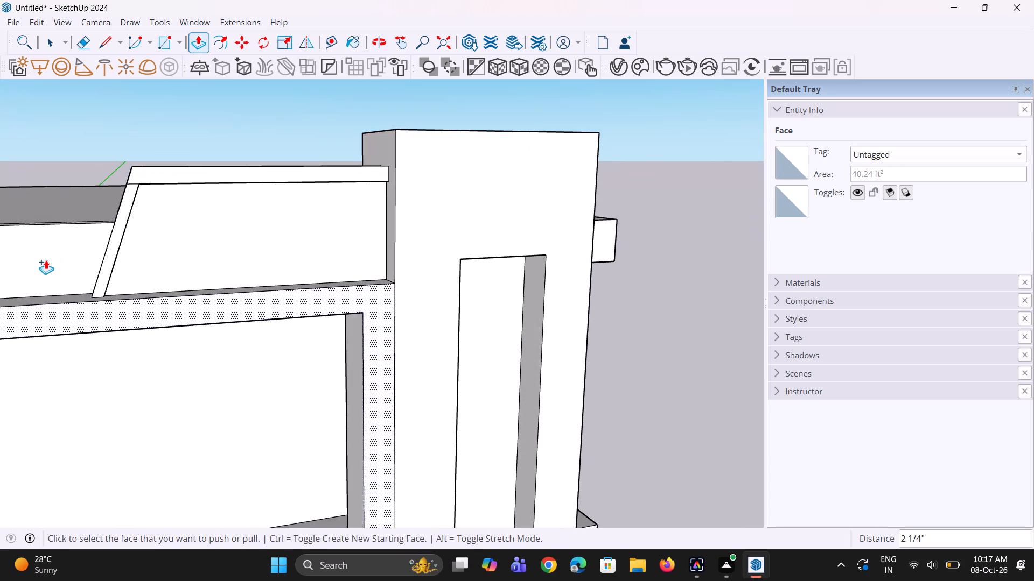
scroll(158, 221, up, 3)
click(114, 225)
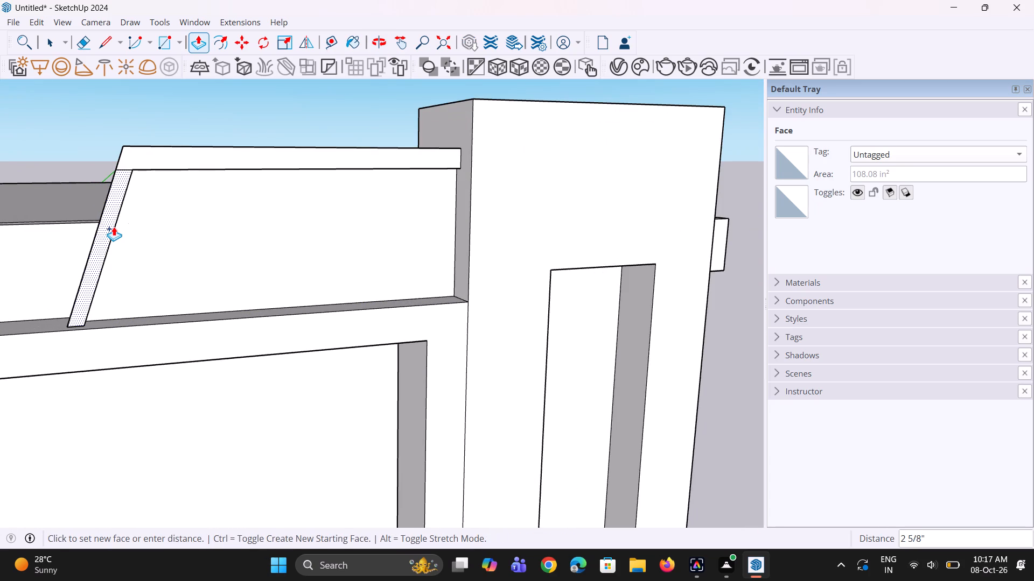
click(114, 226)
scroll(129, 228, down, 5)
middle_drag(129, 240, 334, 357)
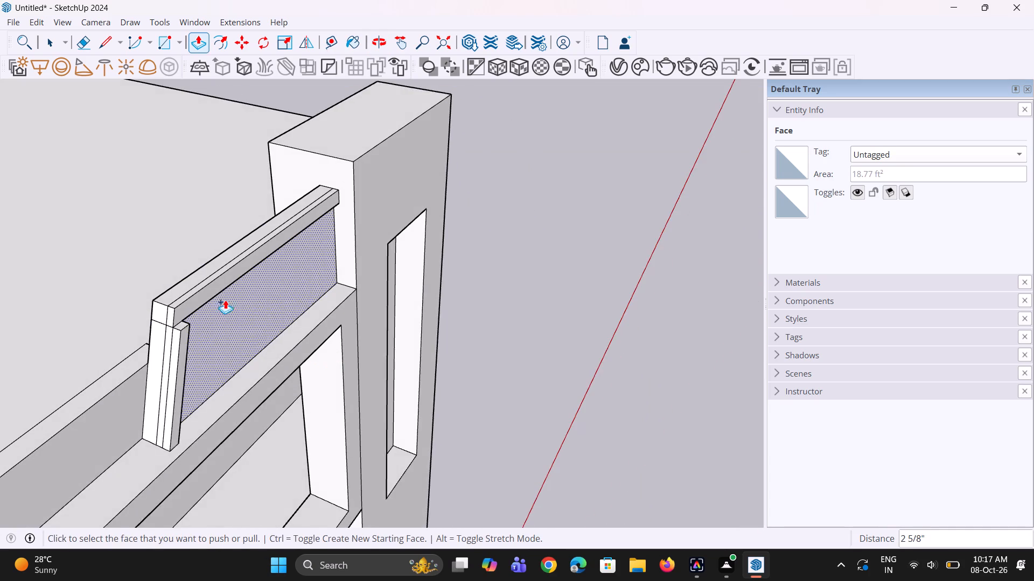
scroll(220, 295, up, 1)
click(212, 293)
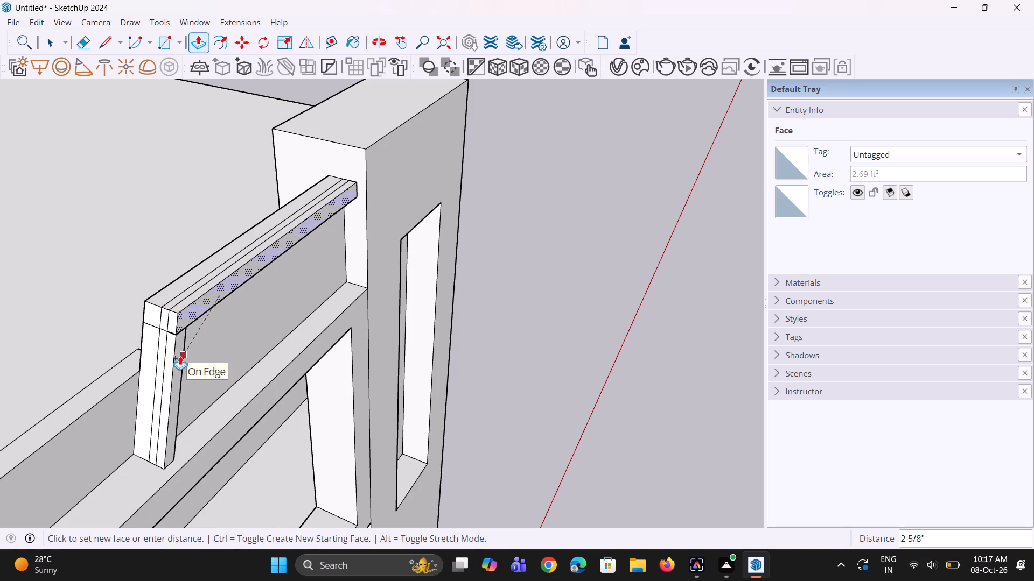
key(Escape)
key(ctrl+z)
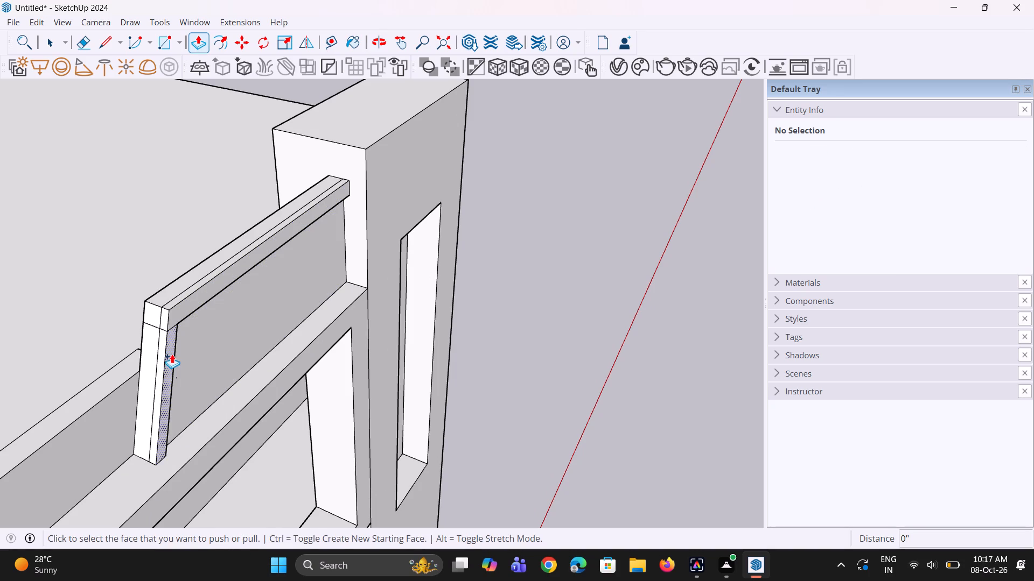
Extrude the sloped side strip and the top strip of the parapet border a further 1 13/16" outward.
click(172, 354)
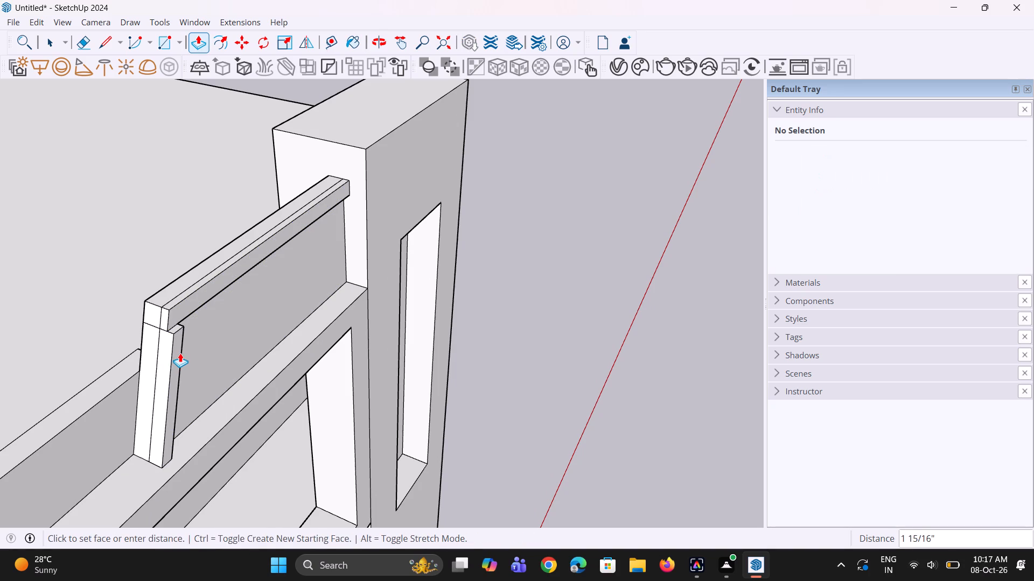
click(180, 351)
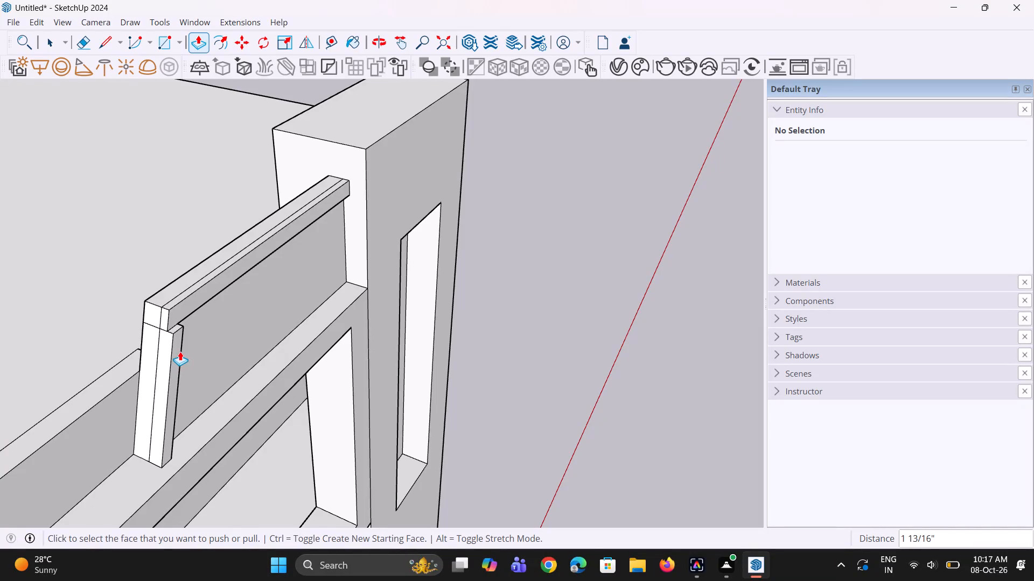
click(178, 314)
click(182, 338)
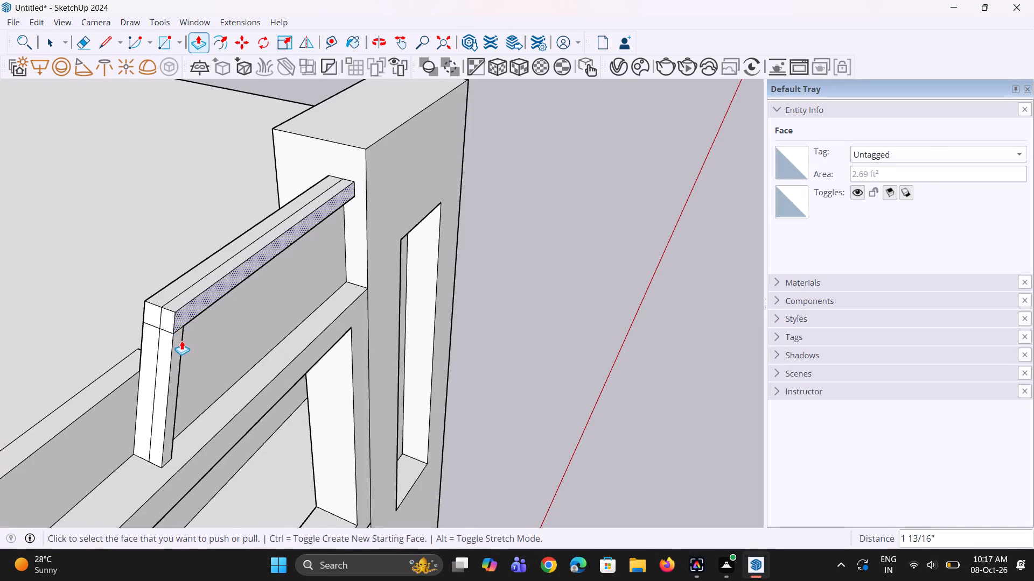
Erase the lengthwise seam lines down the raised wall's sloped end and along its top.
middle_drag(180, 350, 197, 349)
scroll(180, 342, up, 2)
key(e)
scroll(164, 346, up, 1)
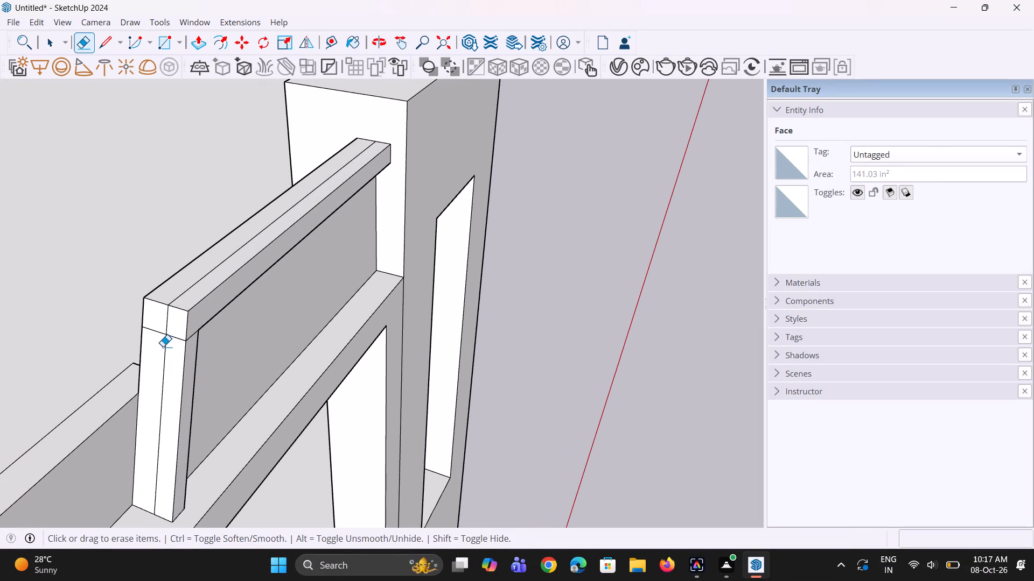
click(164, 346)
click(166, 346)
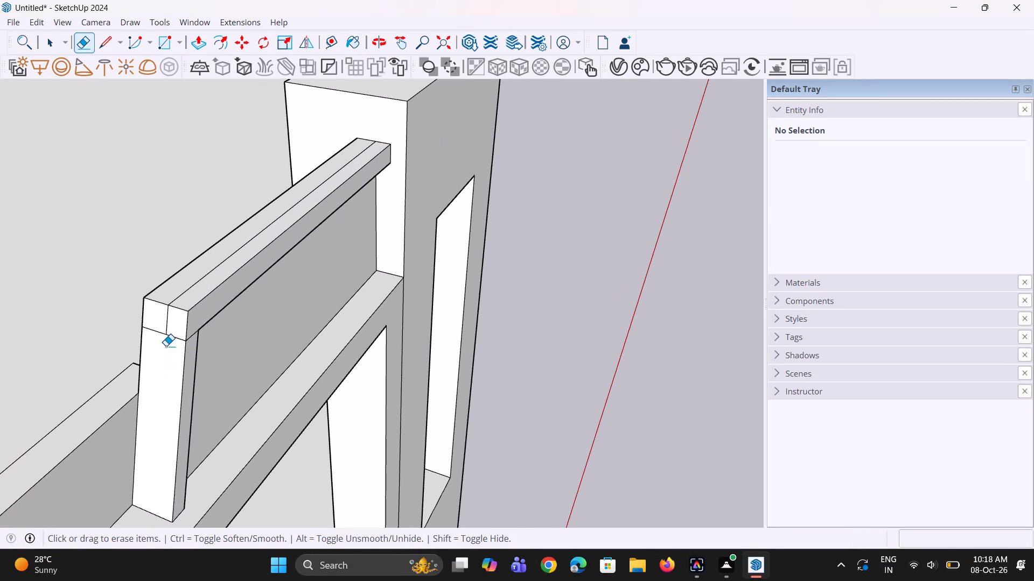
click(166, 321)
click(178, 299)
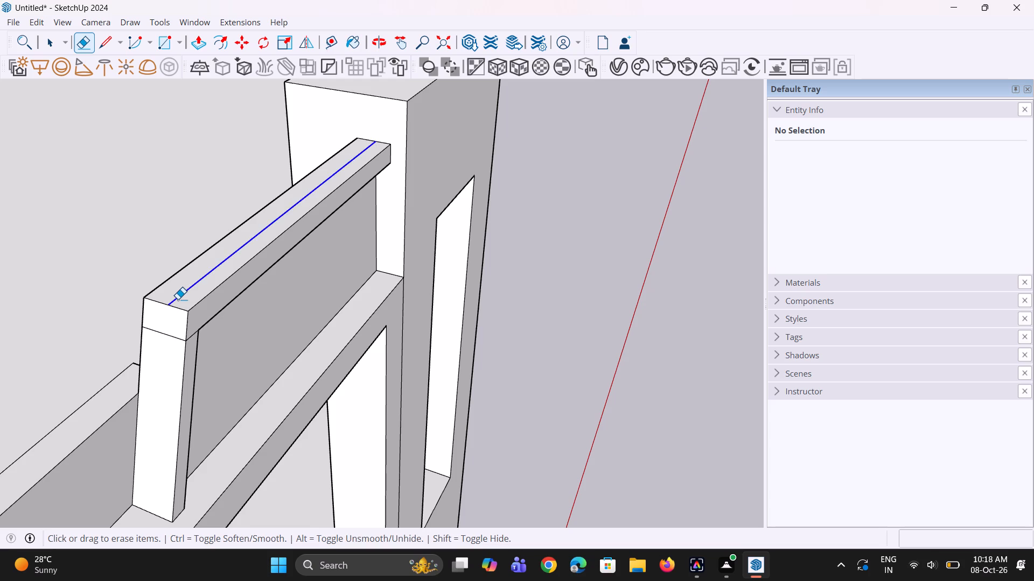
Erase the horizontal line across the wall's sloped end and the joint line between the border's top and sloped strips.
scroll(149, 354, down, 4)
middle_drag(241, 369, 206, 345)
scroll(149, 302, up, 2)
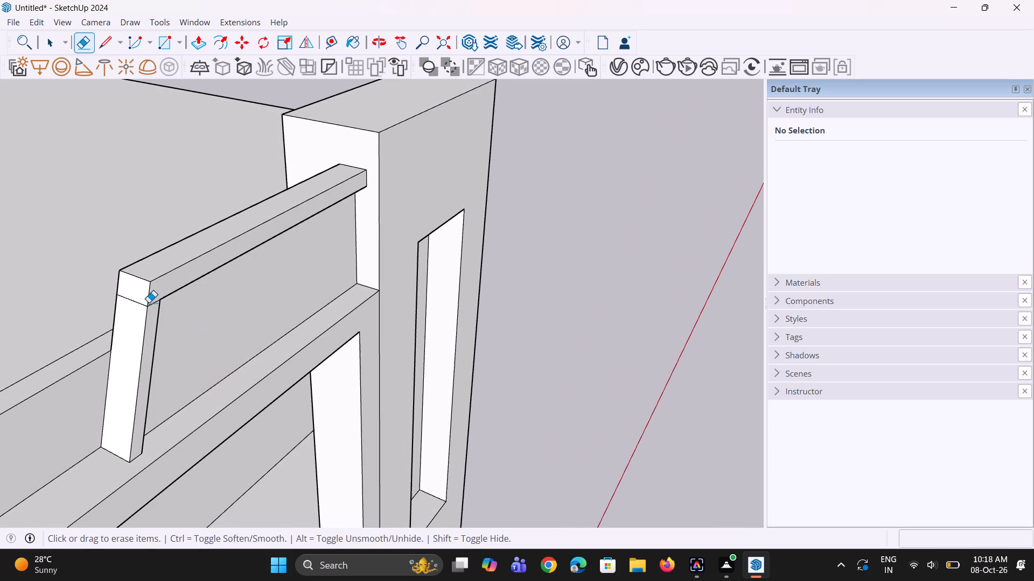
click(138, 304)
scroll(152, 307, up, 3)
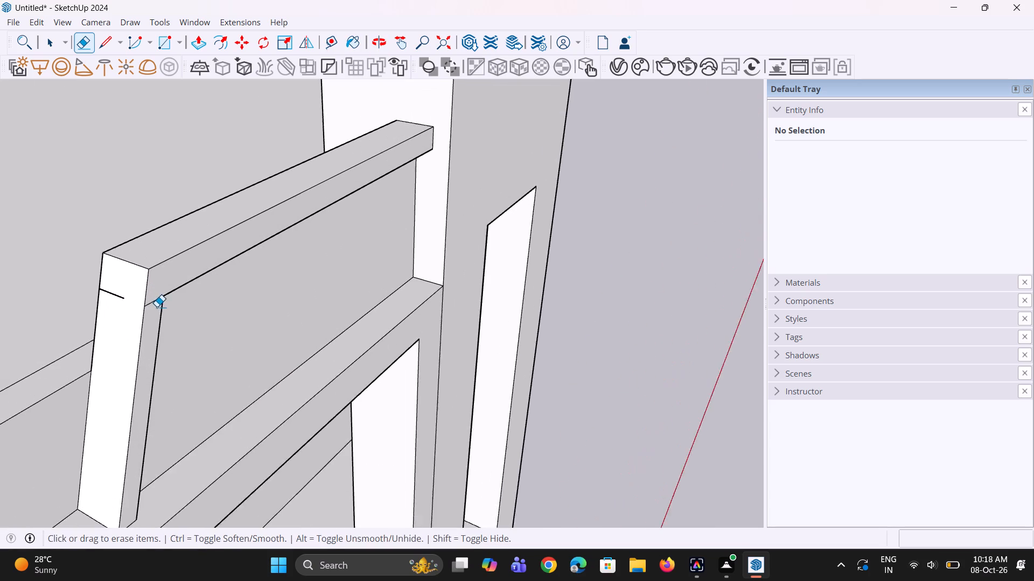
scroll(157, 307, up, 3)
click(151, 301)
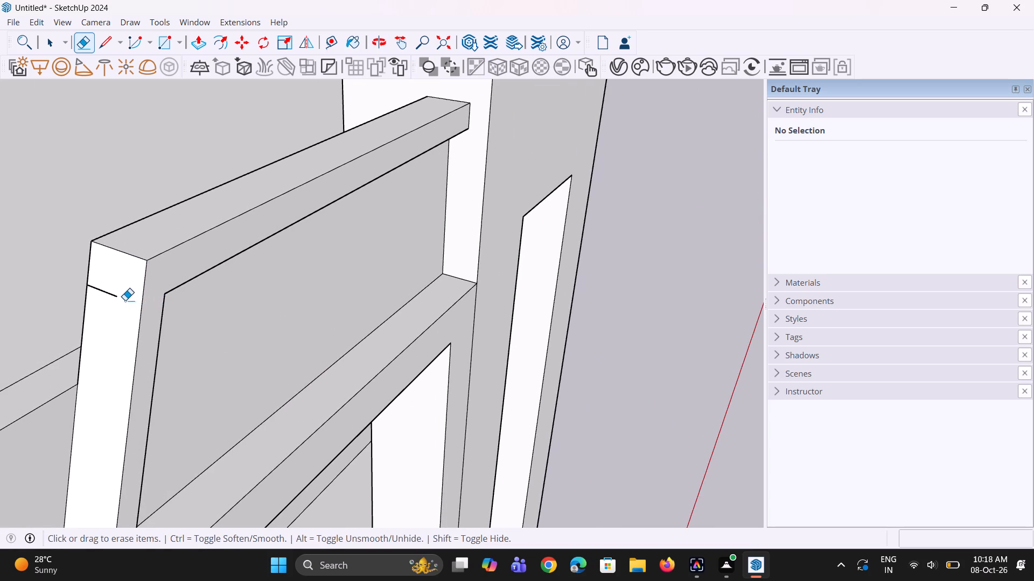
click(112, 296)
Draw a small upright rectangle about 8 11/16" by 5 3/8" on the recessed front face inside the parapet border.
middle_drag(96, 296, 394, 341)
middle_drag(394, 341, 405, 339)
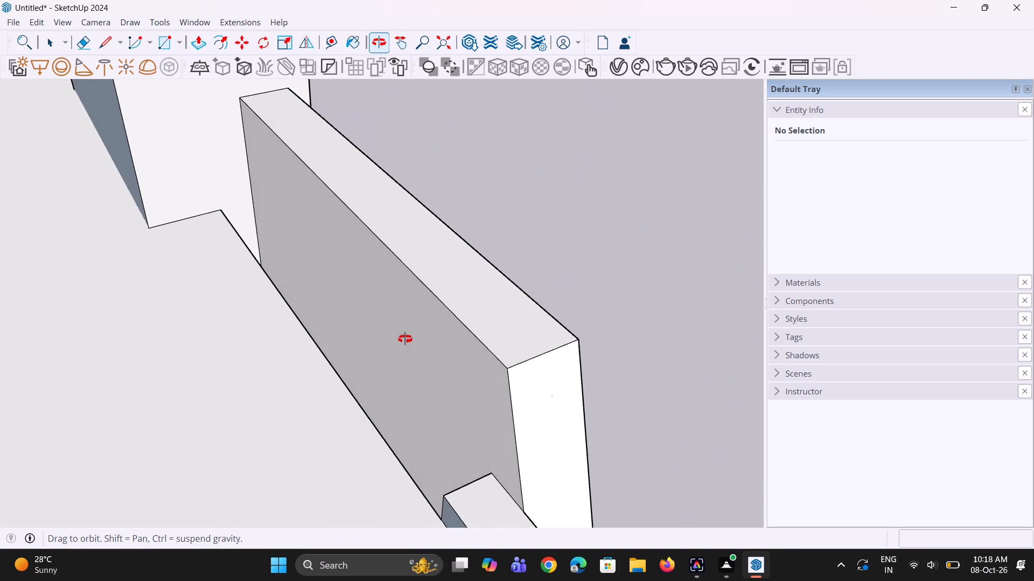
middle_drag(405, 339, 0, 266)
scroll(308, 299, down, 5)
middle_drag(348, 306, 271, 266)
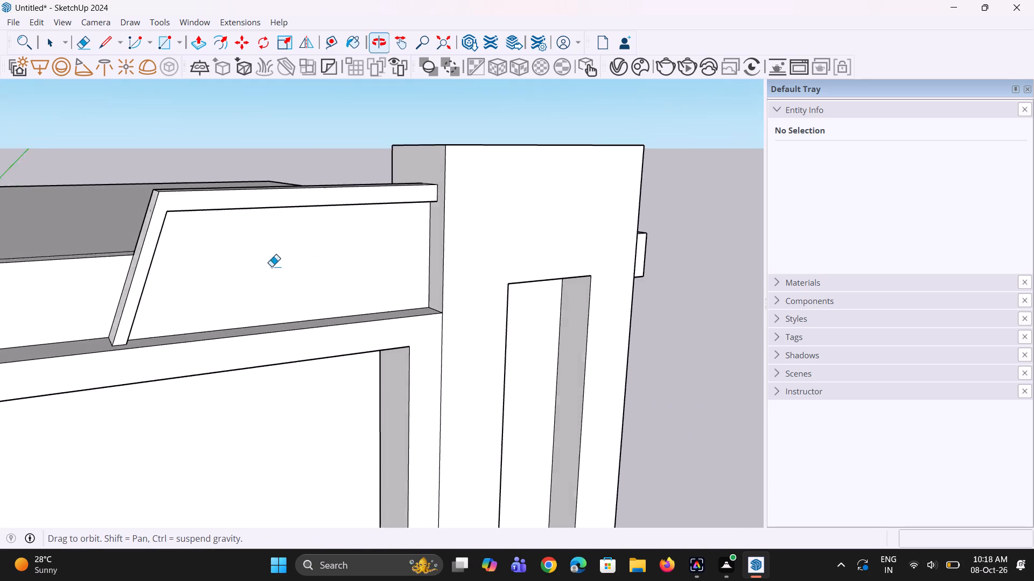
middle_drag(271, 266, 273, 266)
scroll(251, 297, down, 3)
middle_drag(243, 324, 191, 339)
scroll(201, 284, up, 2)
key(r)
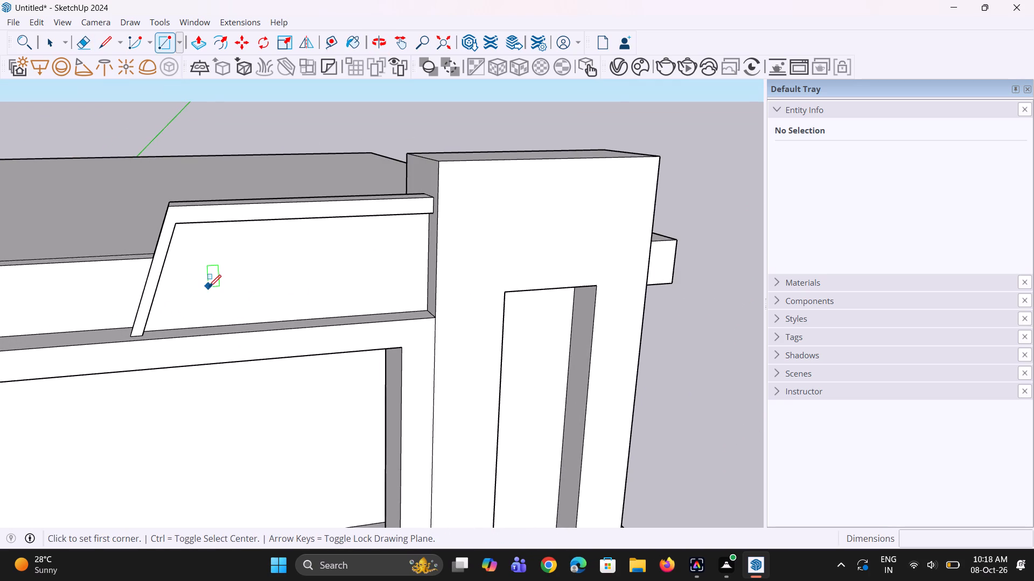
scroll(218, 282, up, 1)
click(235, 253)
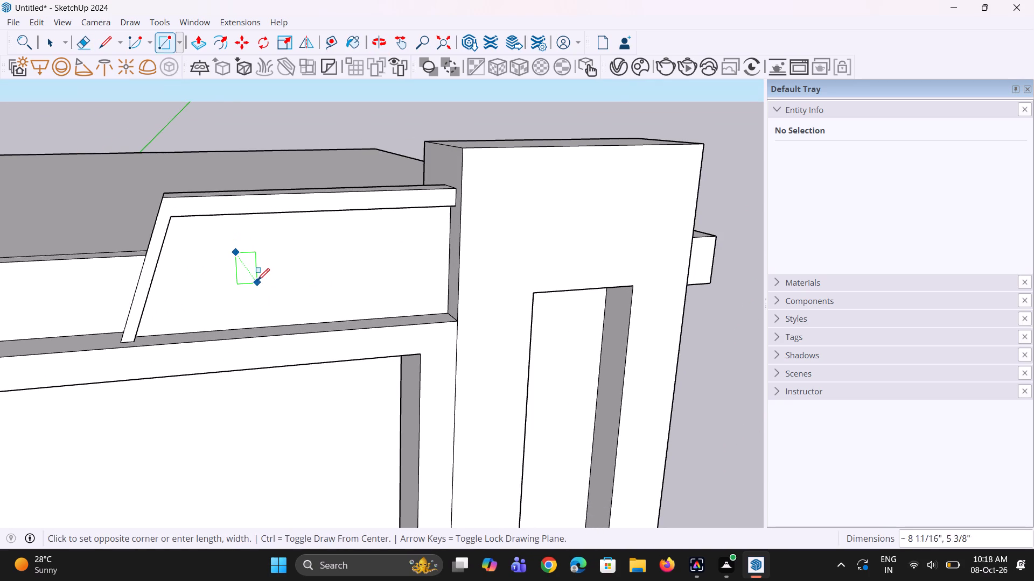
click(261, 279)
Copy the small rectangle twice in a row along the front face, about 1' 7 3/4" and then 1' 9 1/4" apart.
scroll(262, 275, up, 2)
key(space)
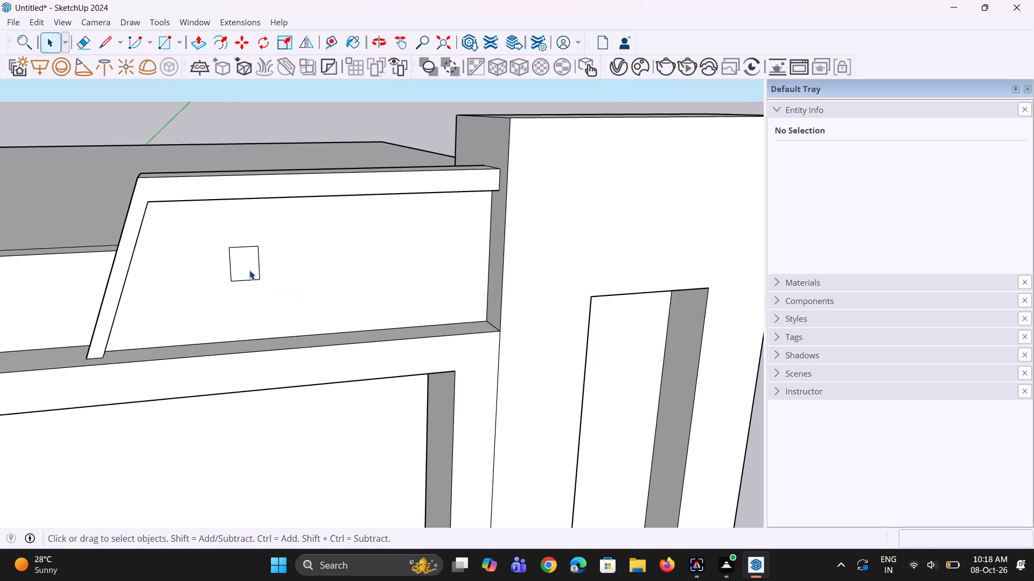
click(246, 270)
key(m)
click(259, 278)
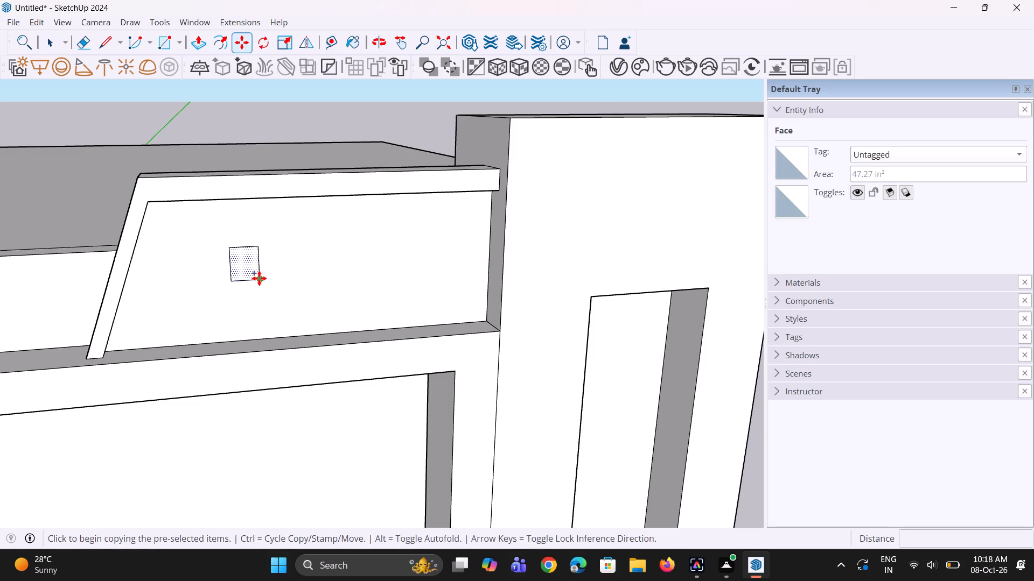
click(347, 272)
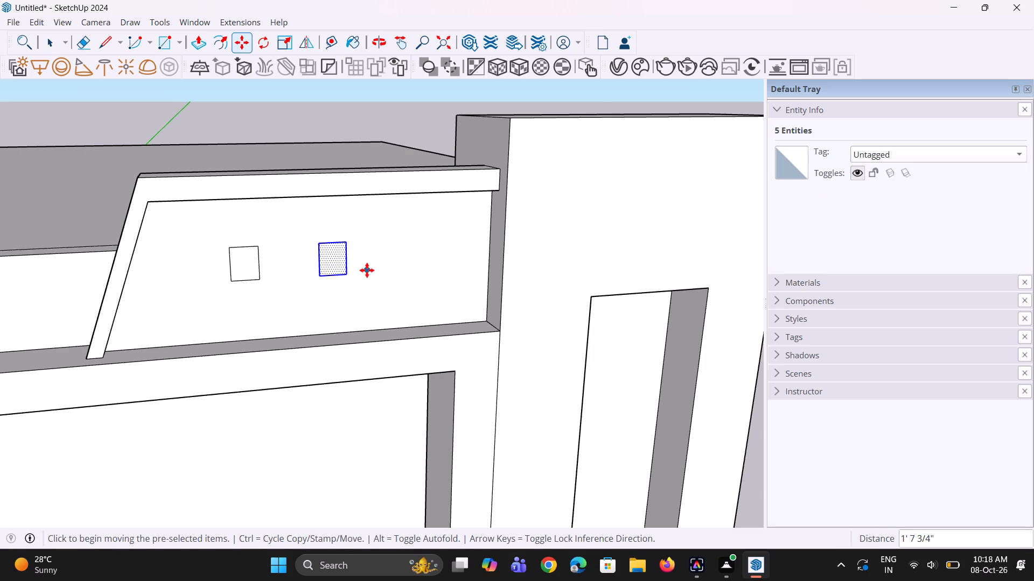
key(m)
click(346, 274)
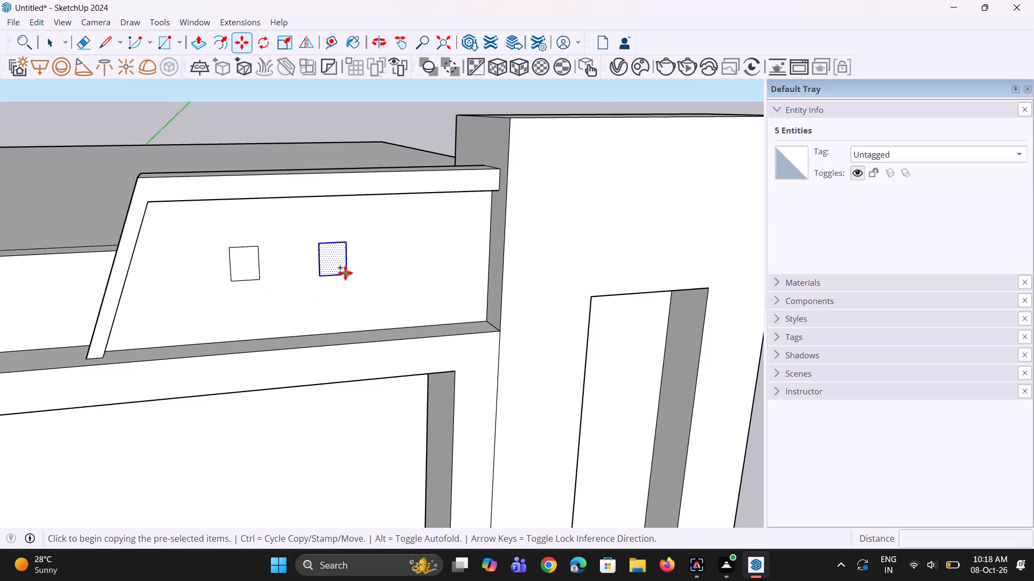
click(434, 264)
key(space)
Extrude the three small rectangles on the parapet's front face about 2 9/16" outward.
scroll(392, 298, up, 2)
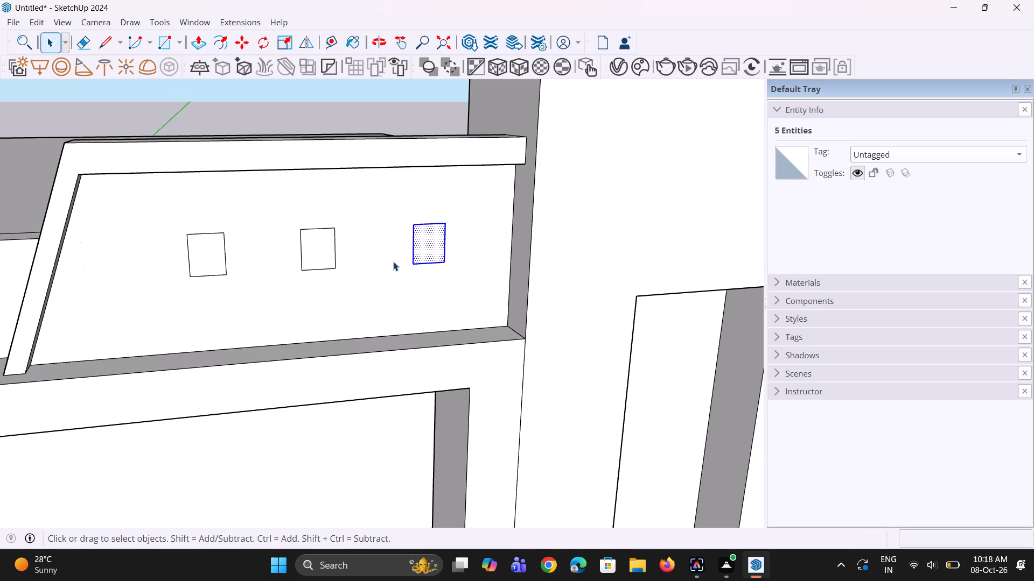
key(p)
click(427, 240)
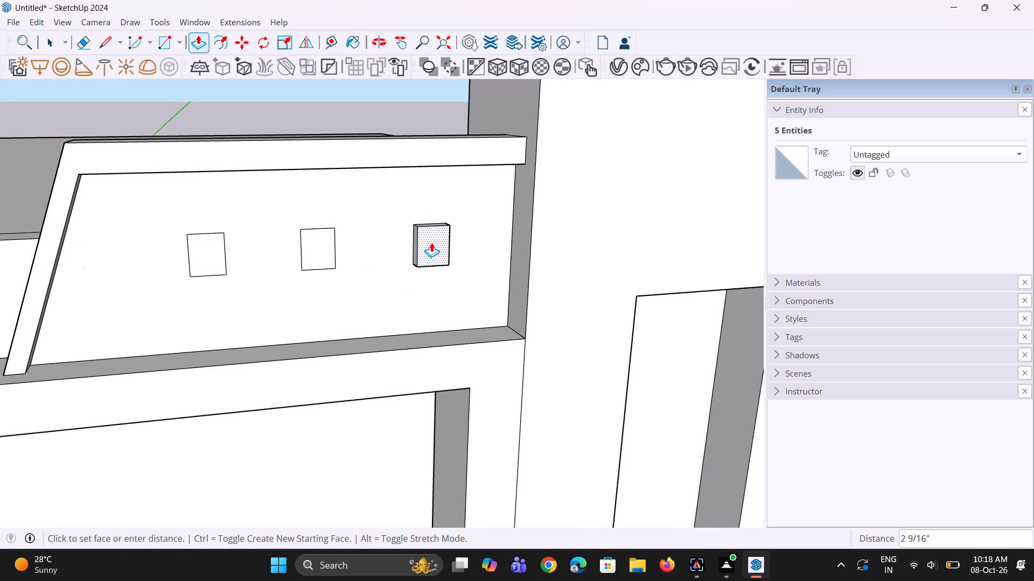
click(431, 243)
key(space)
key(space)
click(317, 256)
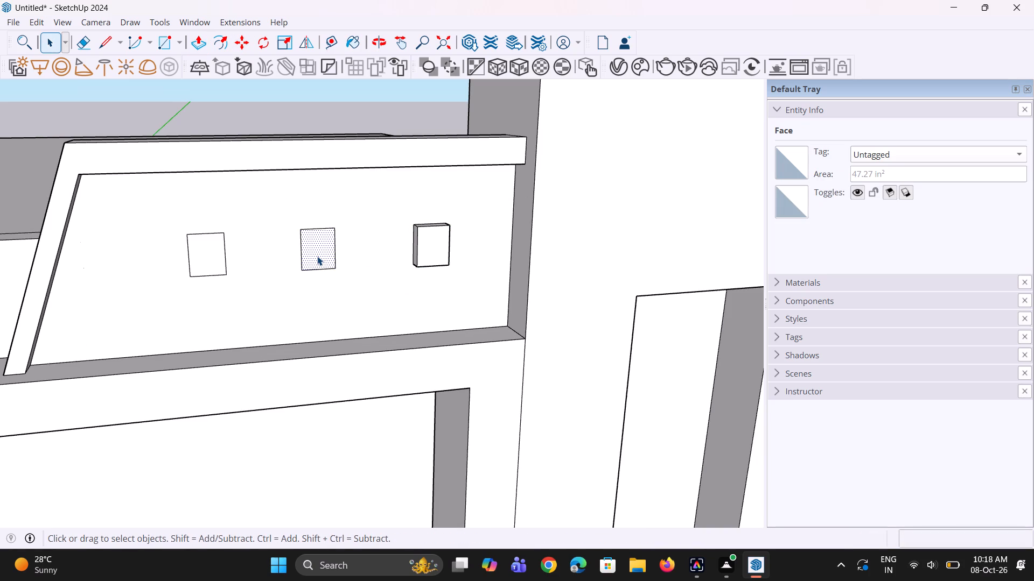
key(p)
double_click(317, 256)
double_click(218, 260)
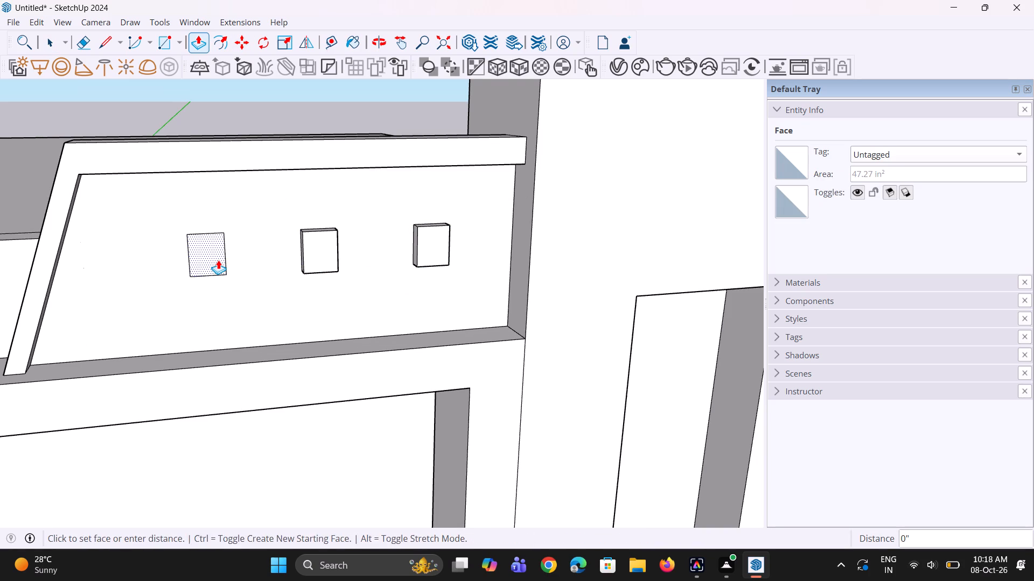
Examine the three raised blocks on the parapet and the building's overall front elevation.
middle_drag(231, 287, 418, 310)
middle_drag(354, 311, 282, 314)
scroll(279, 314, down, 9)
middle_drag(313, 340, 227, 274)
scroll(241, 274, down, 5)
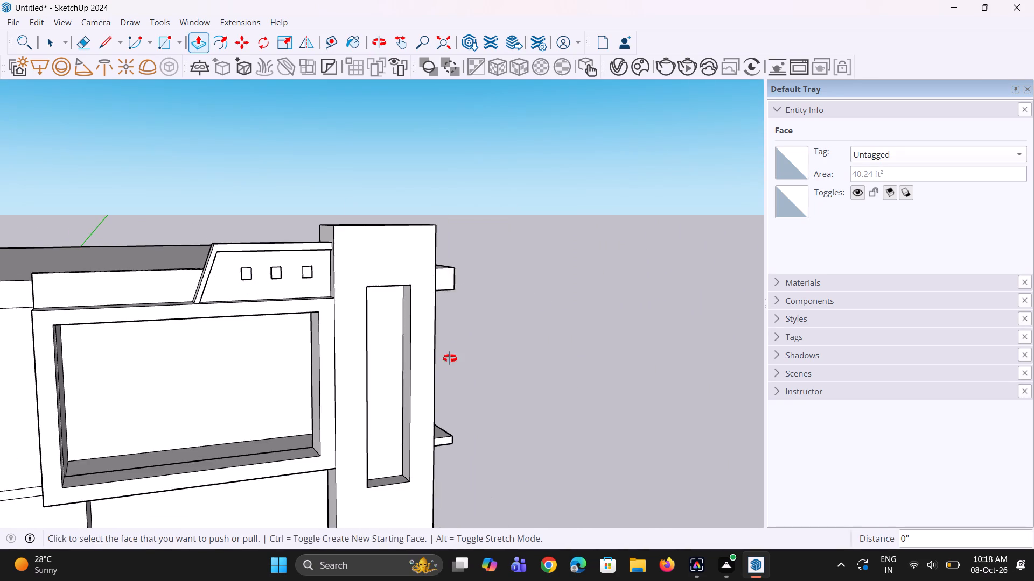
middle_drag(450, 358, 364, 360)
scroll(361, 360, down, 4)
middle_drag(344, 358, 310, 317)
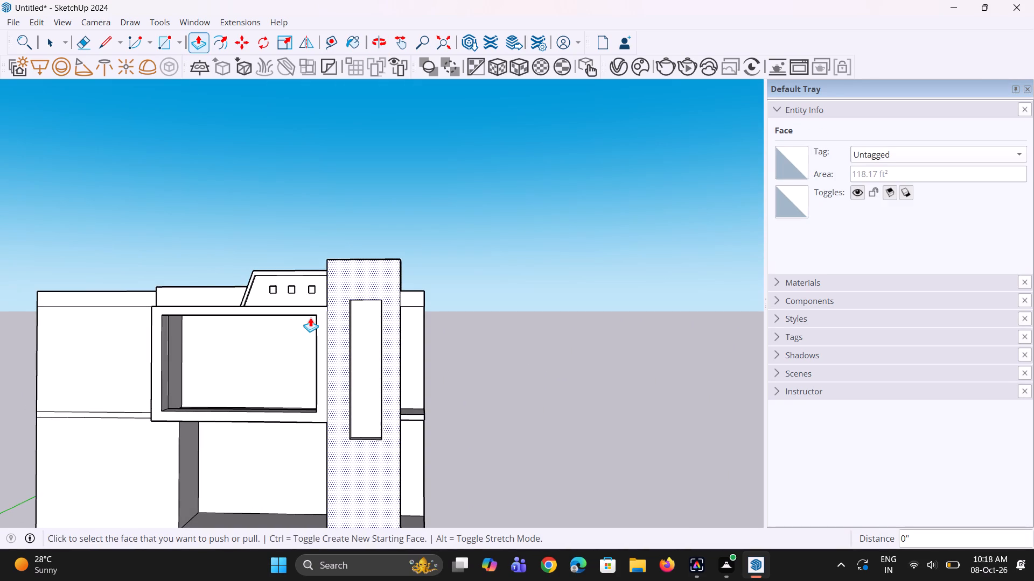
Push the underside of the parapet's top border strip up 1 5/16", including the small leftover piece beside the tower.
middle_drag(311, 318, 318, 289)
scroll(254, 270, up, 8)
middle_drag(299, 303, 308, 279)
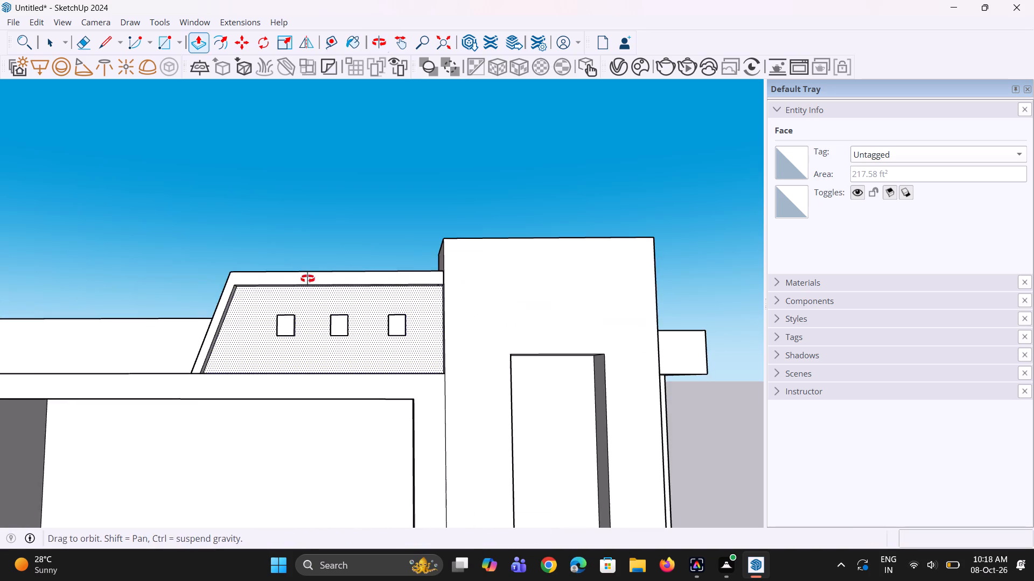
middle_drag(308, 279, 308, 262)
scroll(310, 290, up, 7)
click(323, 279)
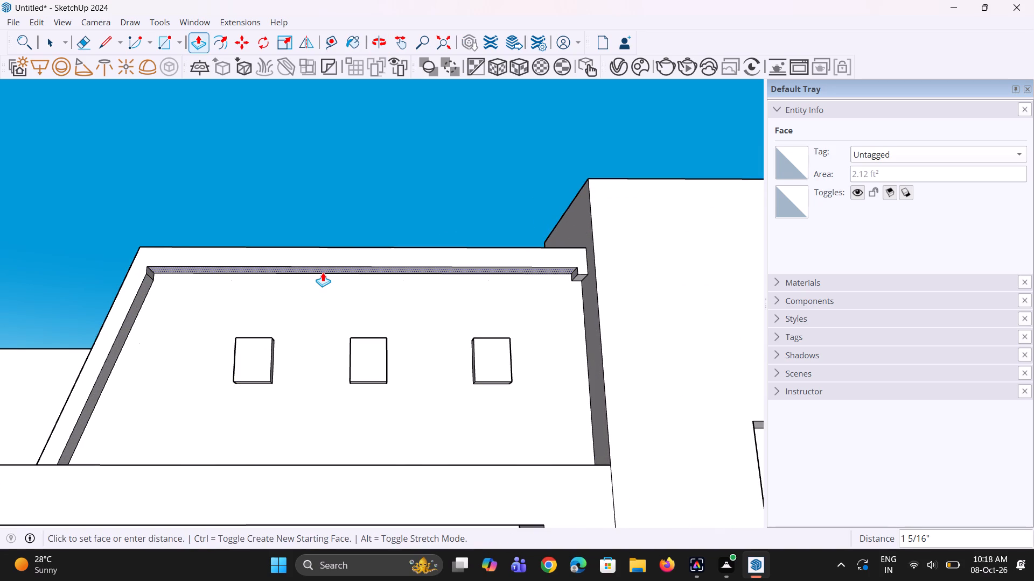
click(323, 272)
scroll(490, 271, up, 2)
scroll(576, 284, up, 2)
click(602, 276)
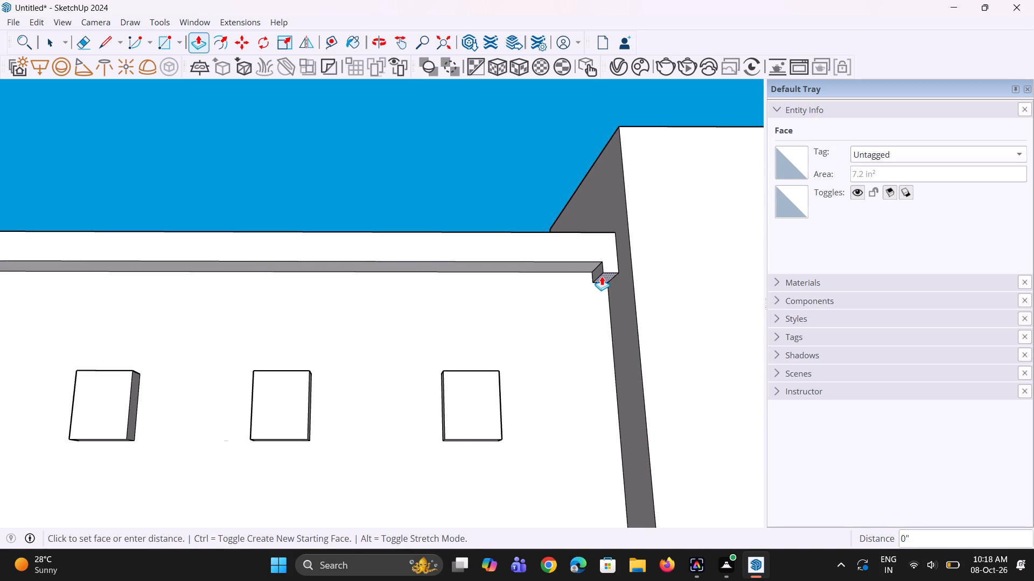
click(583, 266)
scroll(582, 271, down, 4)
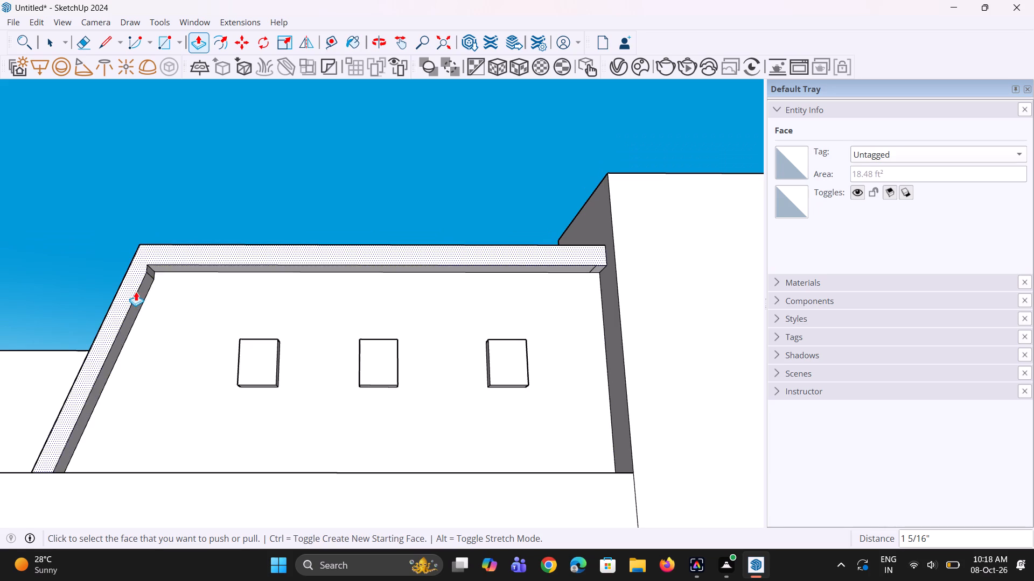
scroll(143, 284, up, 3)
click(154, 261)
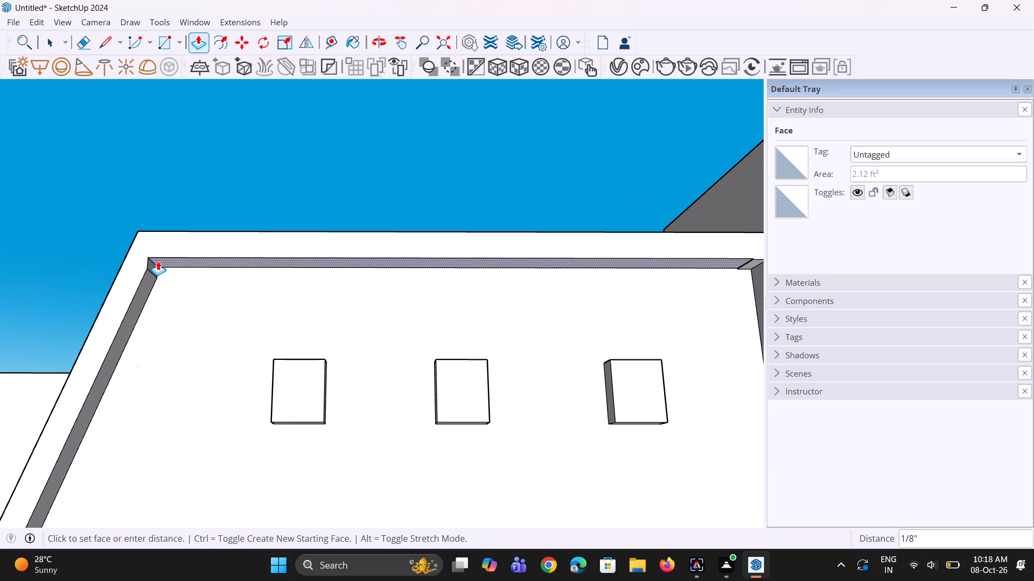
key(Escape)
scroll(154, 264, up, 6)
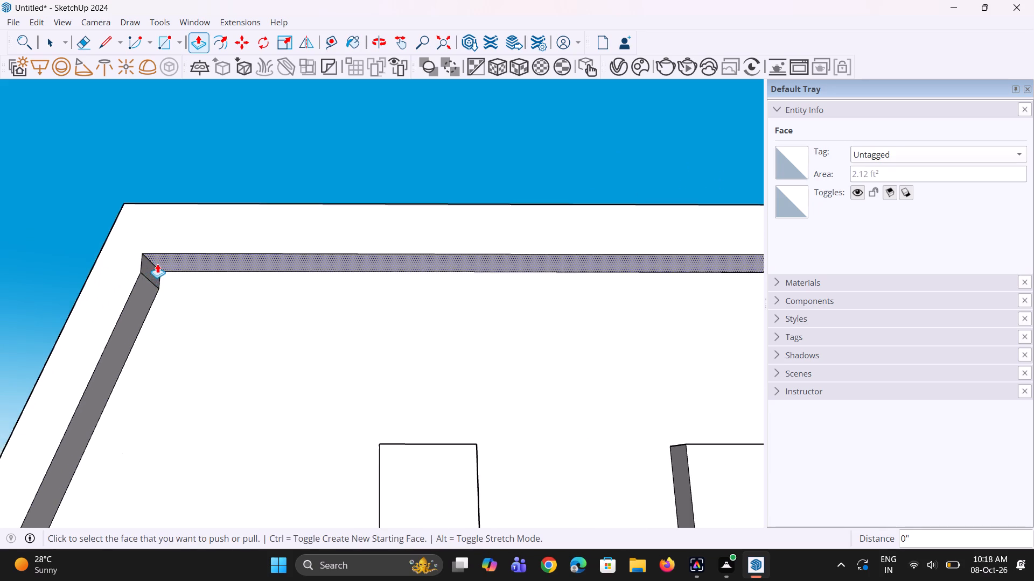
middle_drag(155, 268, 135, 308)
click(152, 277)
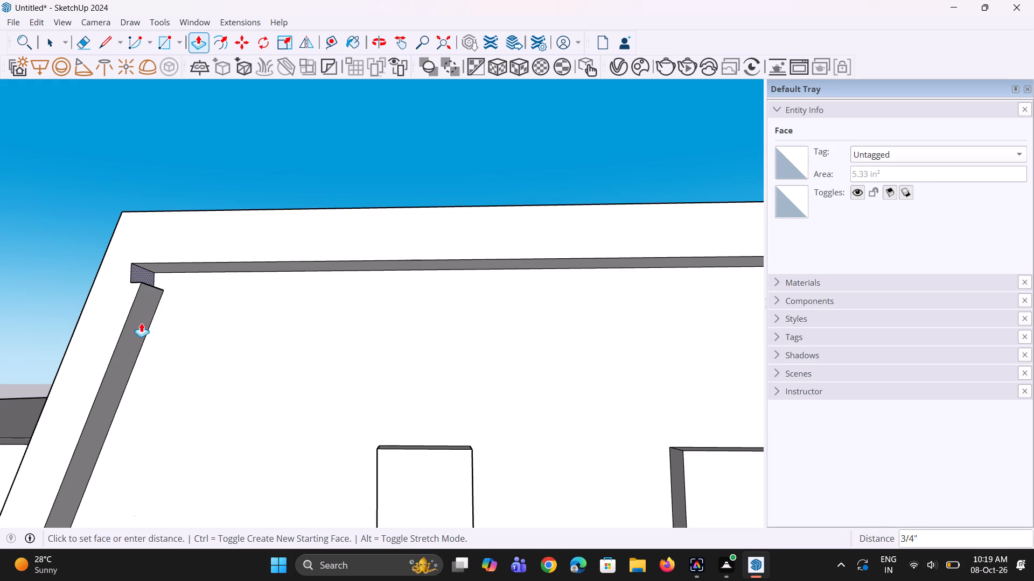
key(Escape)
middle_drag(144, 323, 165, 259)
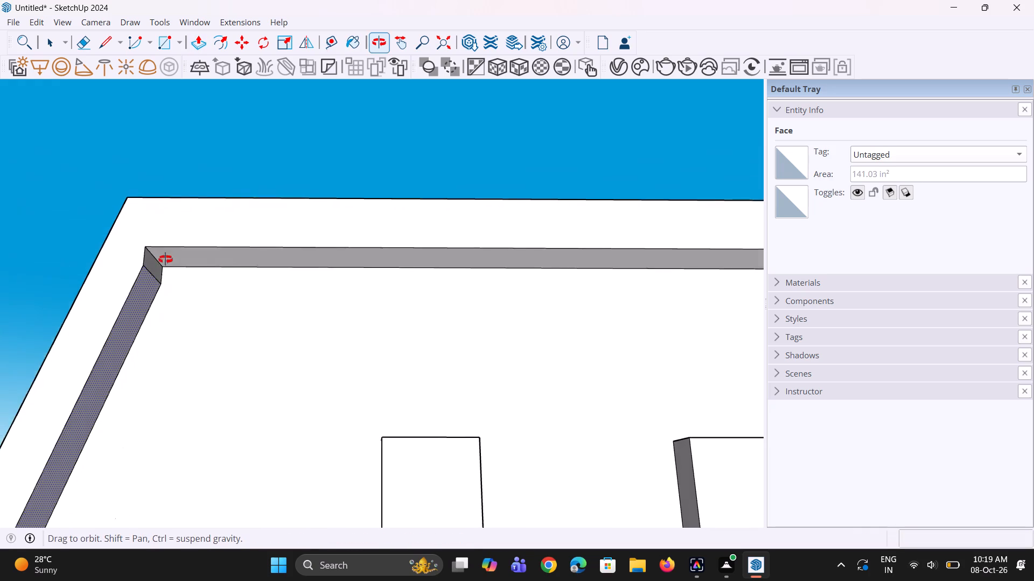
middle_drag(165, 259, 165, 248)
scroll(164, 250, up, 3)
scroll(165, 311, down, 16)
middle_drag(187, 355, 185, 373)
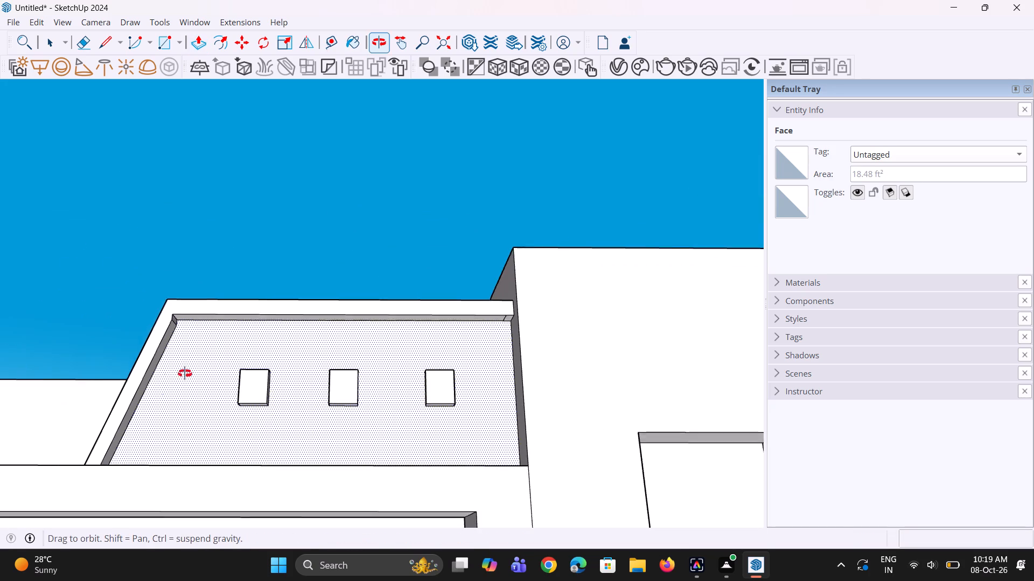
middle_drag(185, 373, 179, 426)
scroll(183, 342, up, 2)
Undo the last two push/pull changes to the underside of the parapet's top border.
key(ctrl+z)
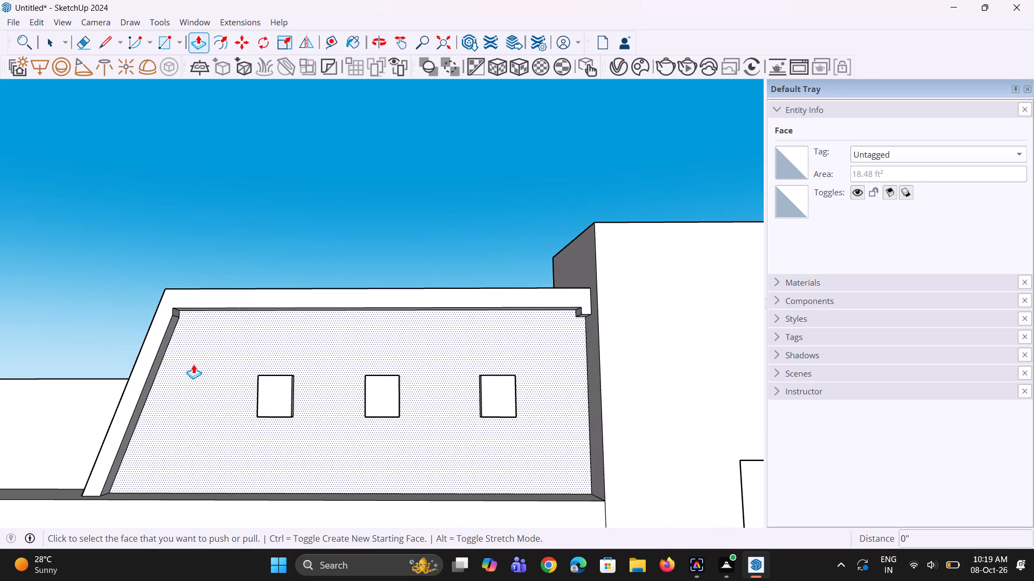
key(ctrl+z)
Push the parapet's top face down about 1 1/4".
middle_drag(290, 319, 254, 385)
middle_click(248, 391)
scroll(423, 291, down, 5)
middle_drag(423, 296, 396, 438)
scroll(431, 268, up, 2)
click(415, 309)
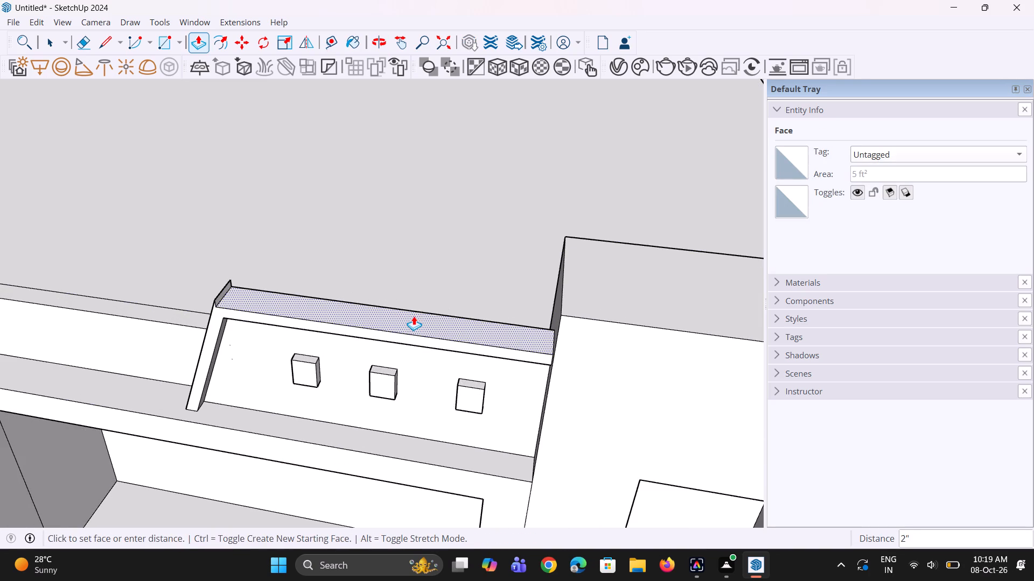
click(414, 313)
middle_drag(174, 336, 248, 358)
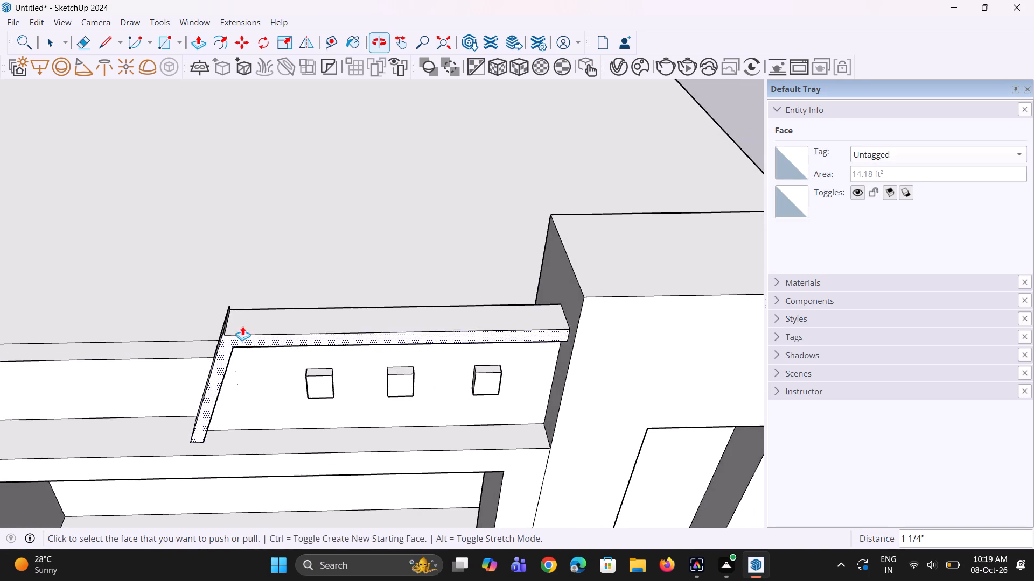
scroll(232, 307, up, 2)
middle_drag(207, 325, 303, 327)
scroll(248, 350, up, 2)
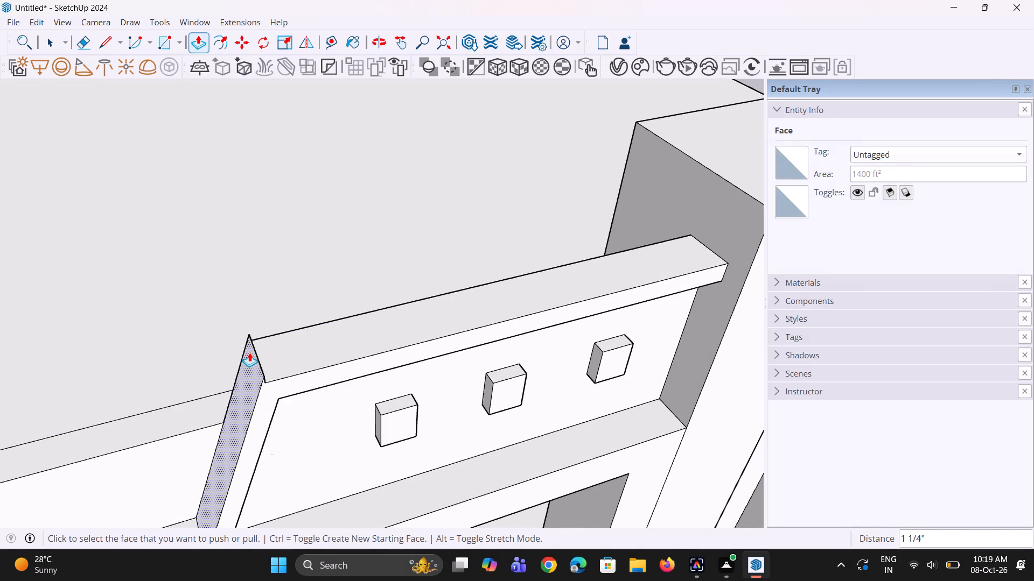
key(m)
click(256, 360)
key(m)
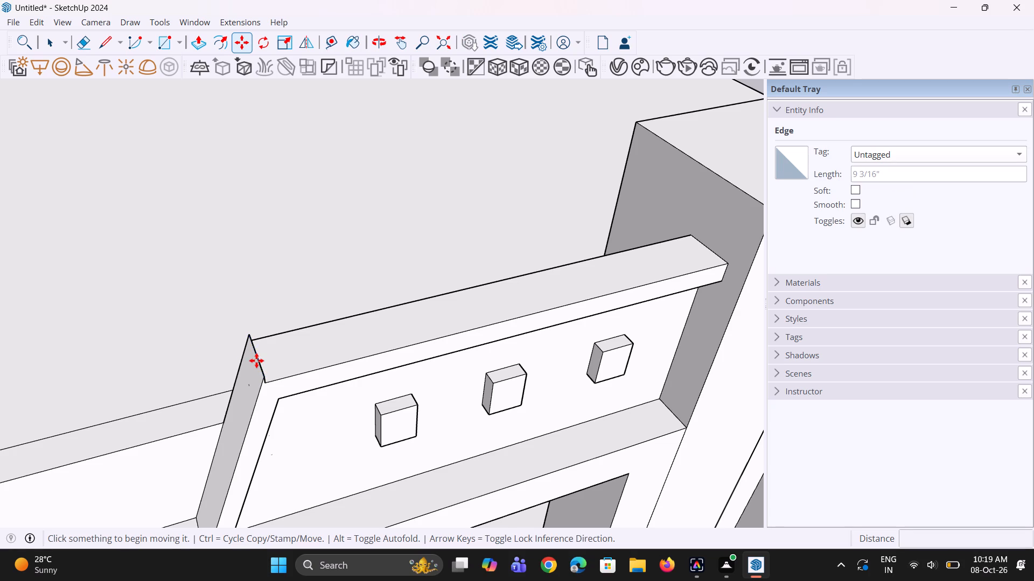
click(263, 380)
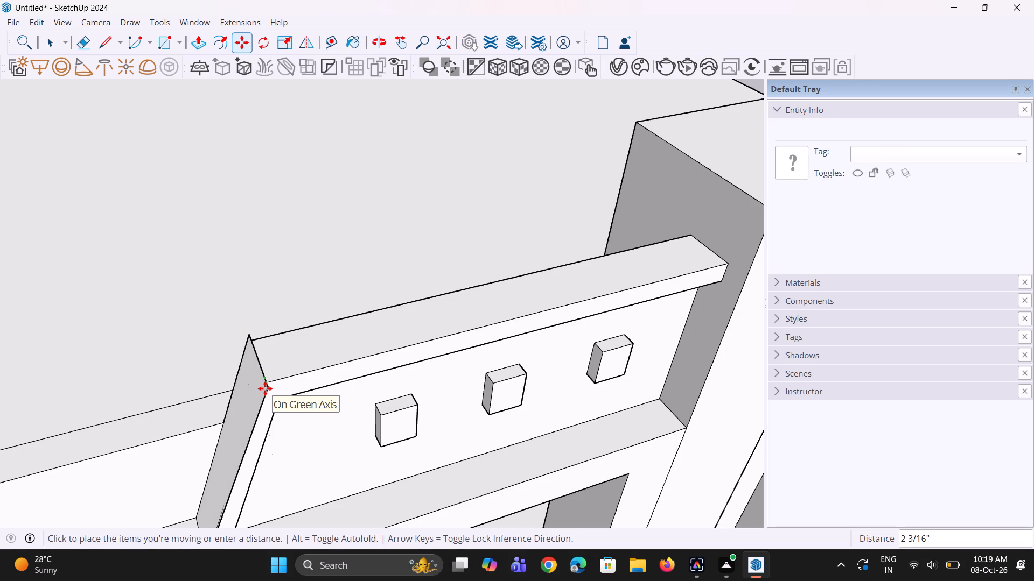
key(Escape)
Erase the top edge of the thin leftover lip at the parapet's sloped end.
middle_drag(285, 388, 195, 332)
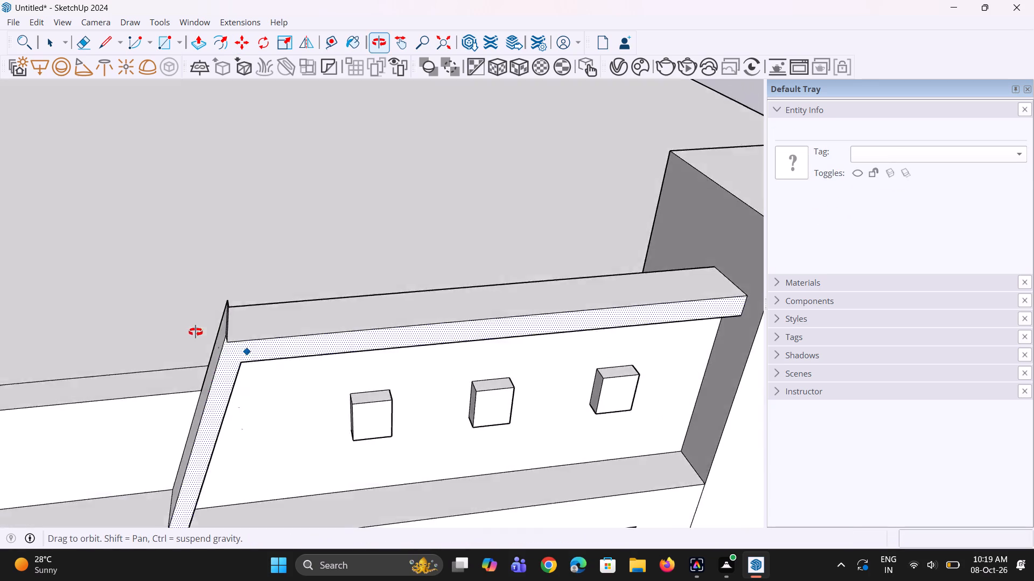
middle_drag(195, 332, 179, 313)
scroll(215, 293, up, 5)
middle_drag(193, 339, 55, 343)
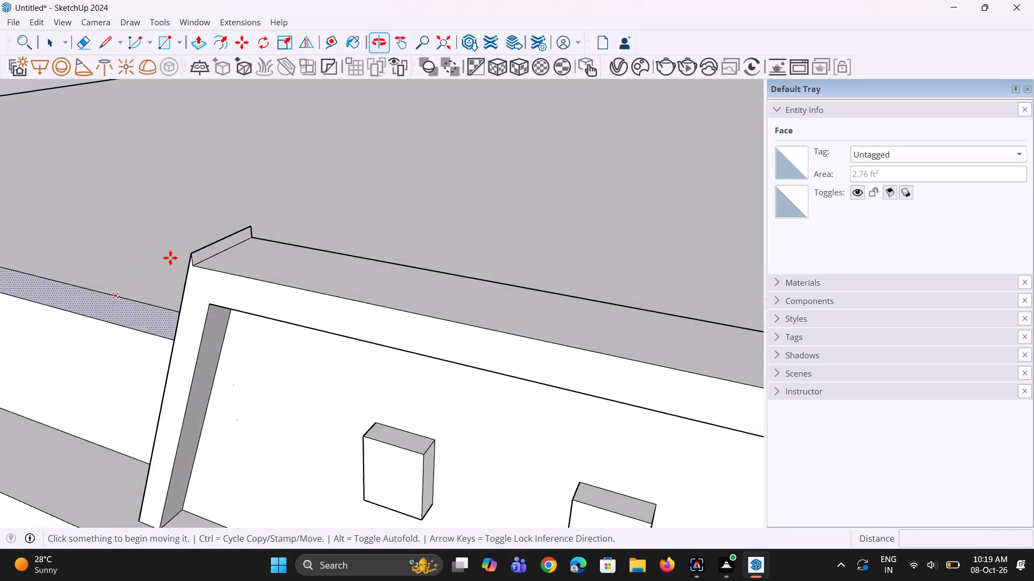
scroll(170, 258, up, 2)
key(space)
key(e)
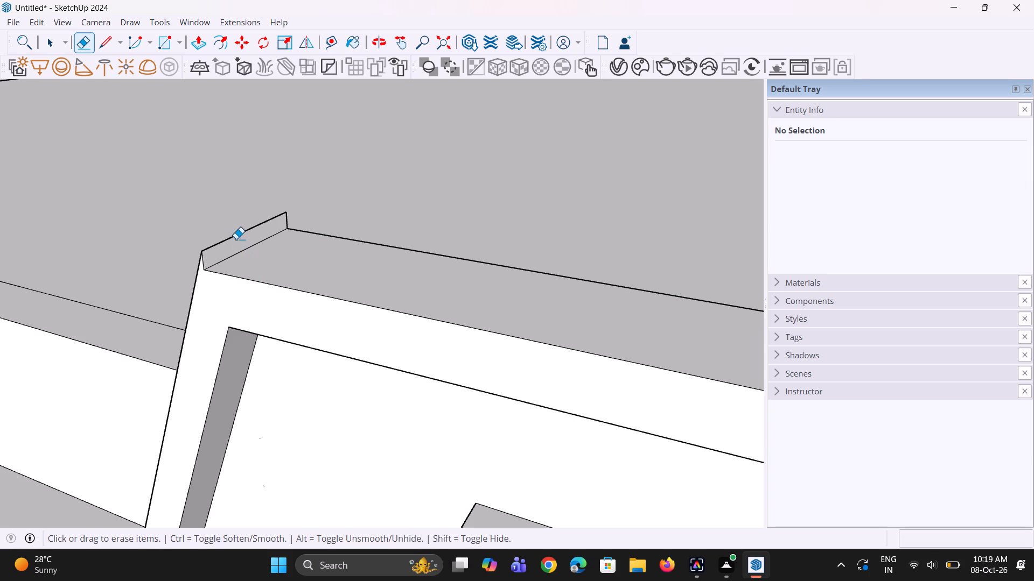
click(236, 236)
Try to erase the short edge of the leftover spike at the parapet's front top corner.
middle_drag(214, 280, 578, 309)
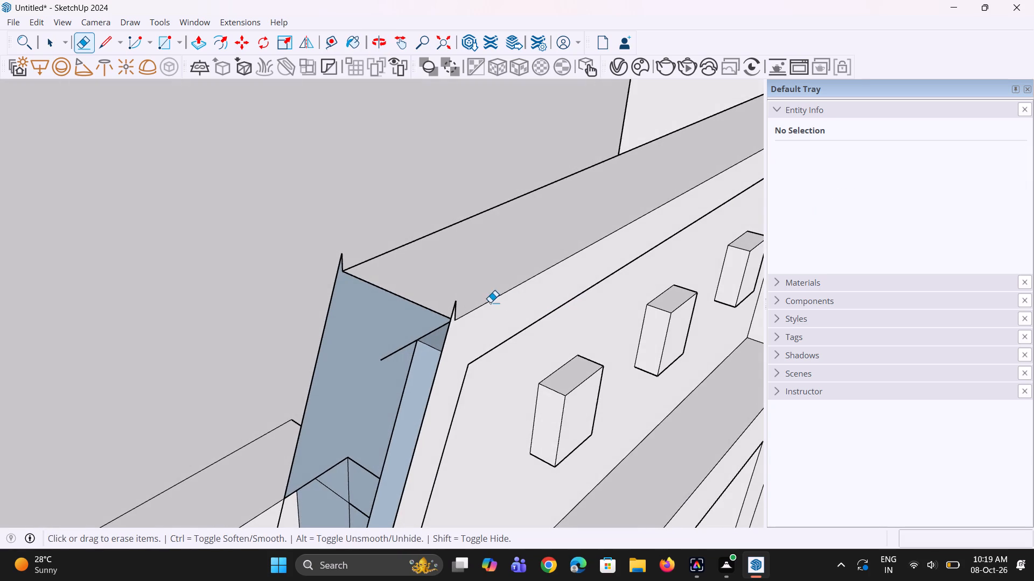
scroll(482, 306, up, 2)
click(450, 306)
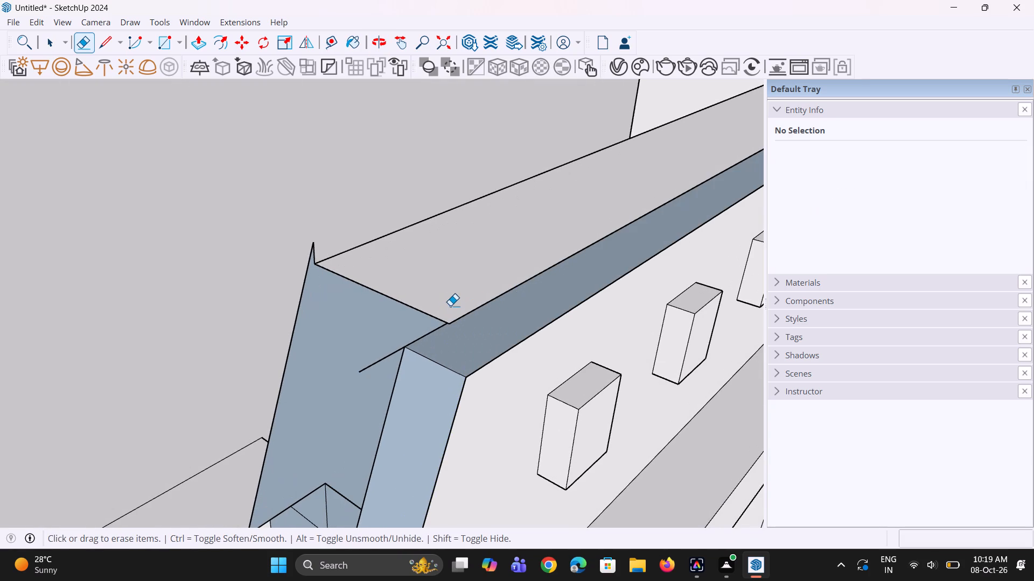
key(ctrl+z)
Draw a line about 7/16" long across the base of the front corner spike and erase the spike's two edges.
scroll(442, 325, up, 3)
key(space)
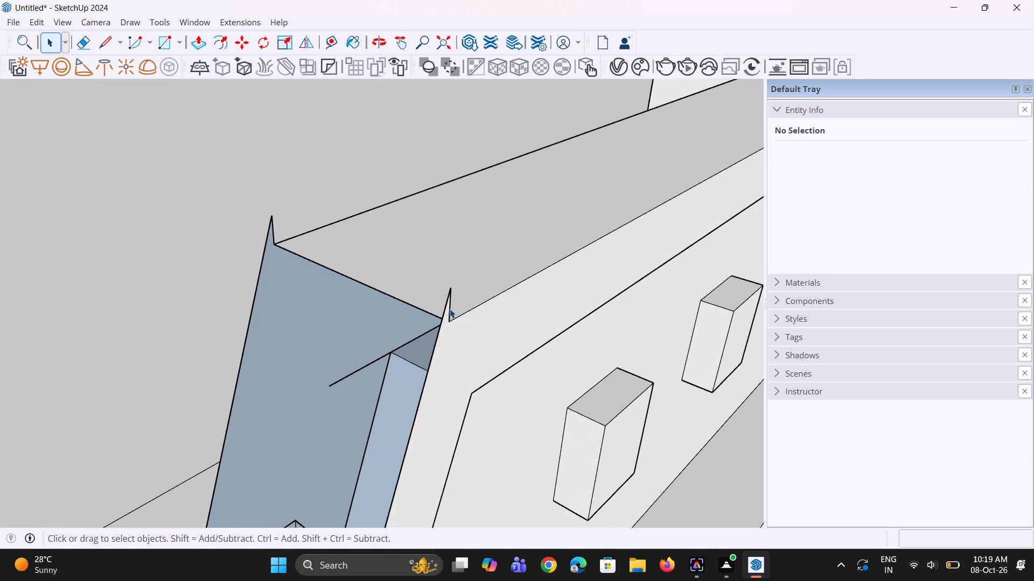
scroll(444, 336, up, 1)
key(l)
scroll(444, 336, up, 2)
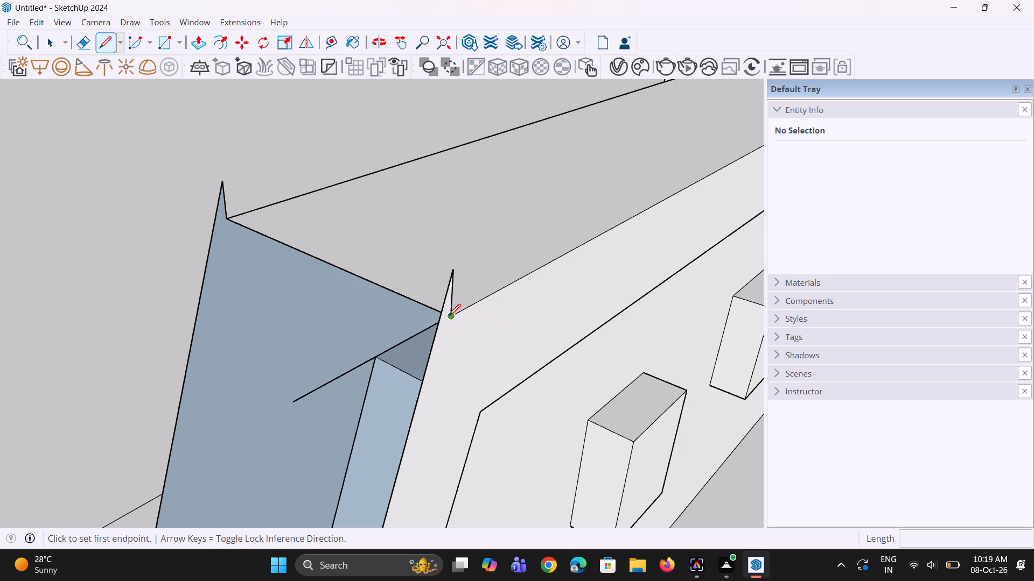
click(450, 315)
click(440, 318)
key(space)
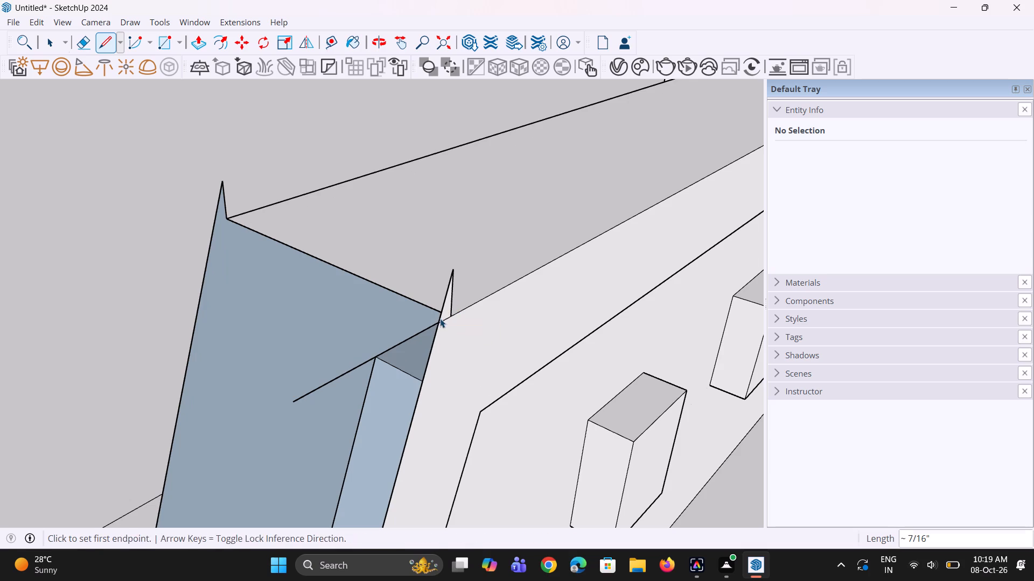
key(e)
click(443, 306)
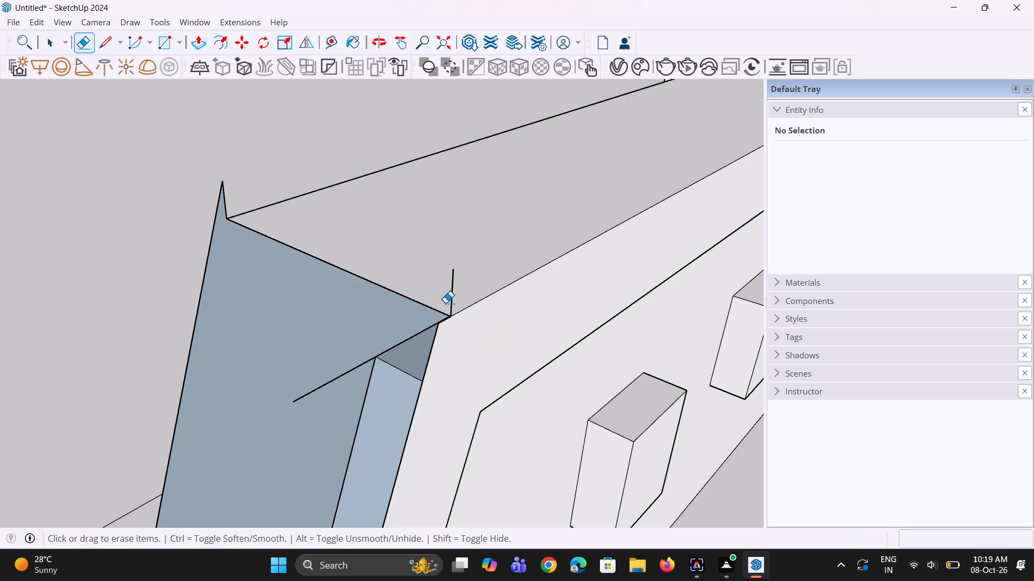
click(451, 297)
Draw a short line across the base of the rear corner spike at the sloped end and erase the spike.
middle_drag(261, 266, 451, 309)
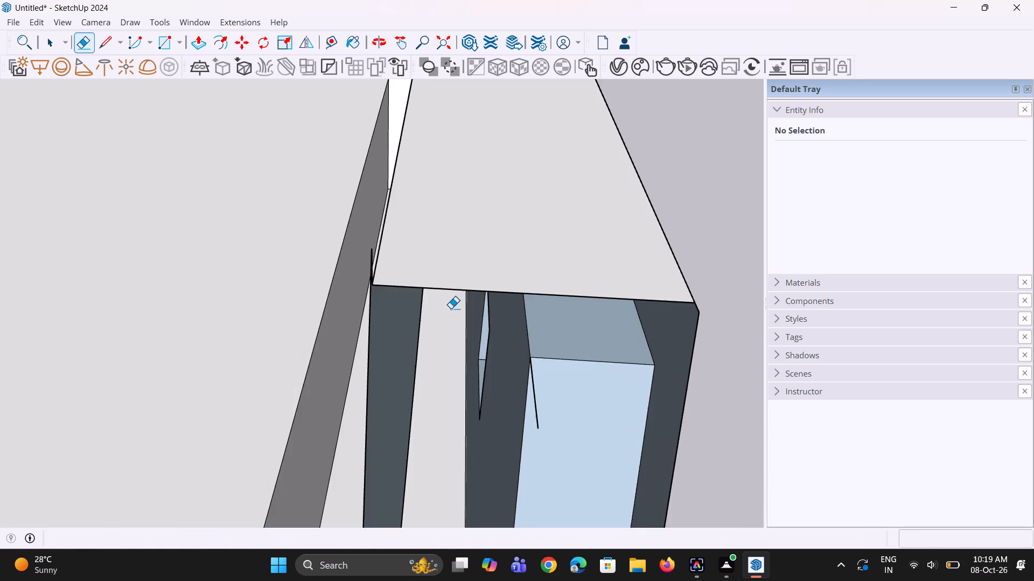
scroll(451, 308, down, 5)
middle_drag(417, 331, 623, 373)
scroll(668, 324, up, 4)
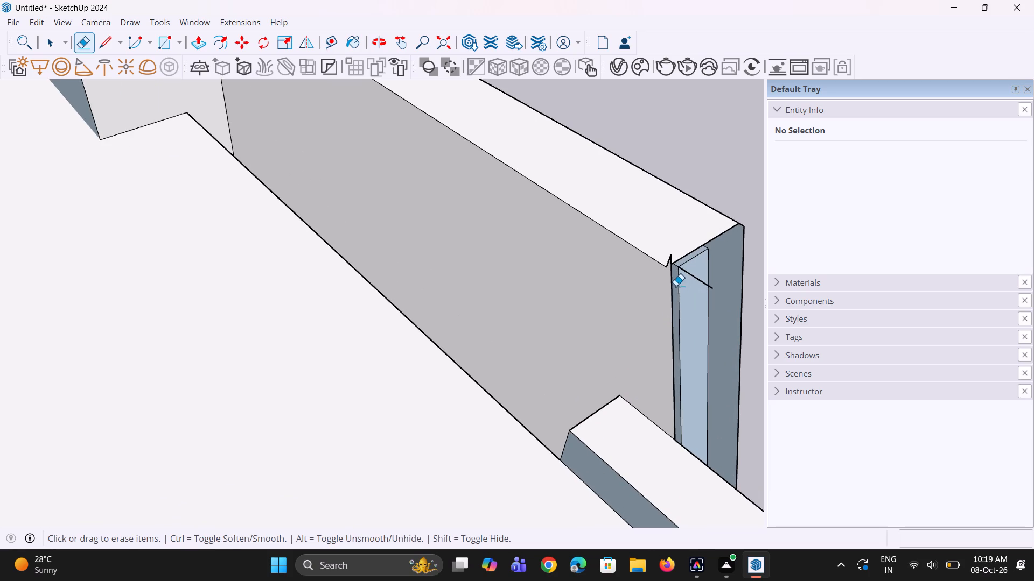
key(l)
scroll(672, 277, up, 6)
click(660, 263)
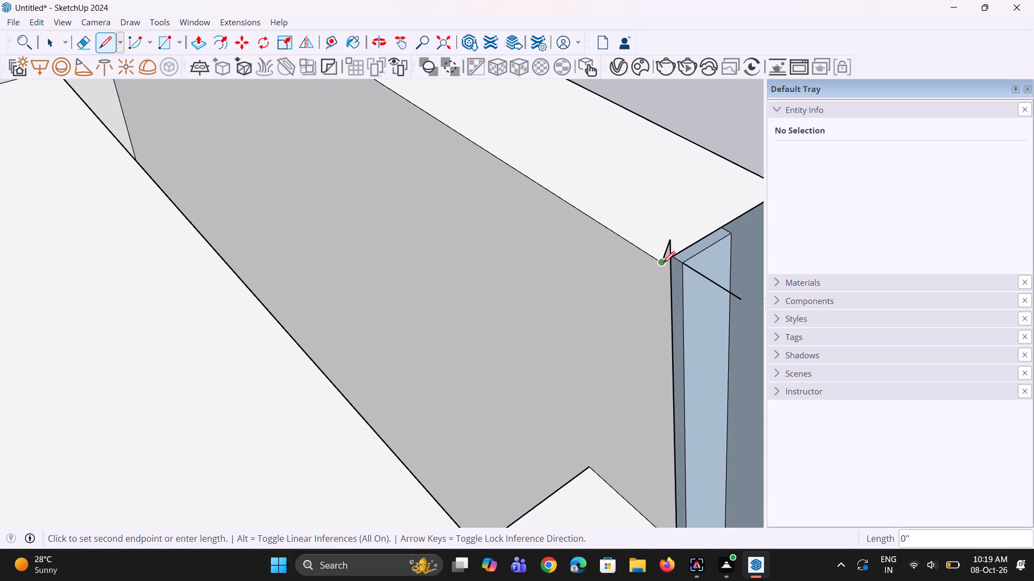
click(672, 267)
key(space)
middle_drag(661, 295, 646, 302)
scroll(655, 298, down, 1)
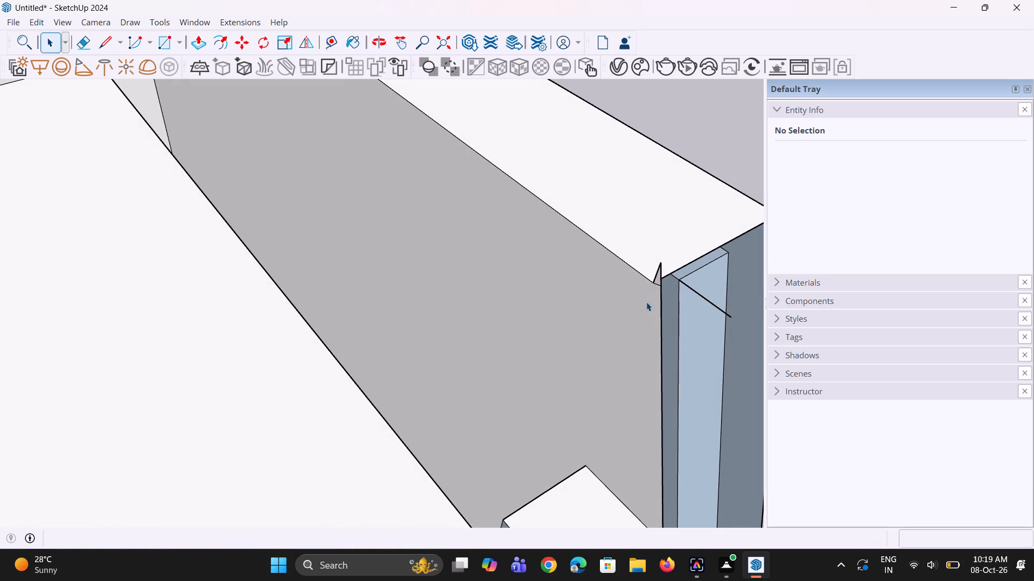
key(e)
scroll(658, 279, up, 2)
click(660, 267)
scroll(520, 375, down, 5)
Draw a 9 3/16" by about 1/8" rectangle along the top edge of the parapet's open sloped end.
middle_drag(719, 363, 692, 363)
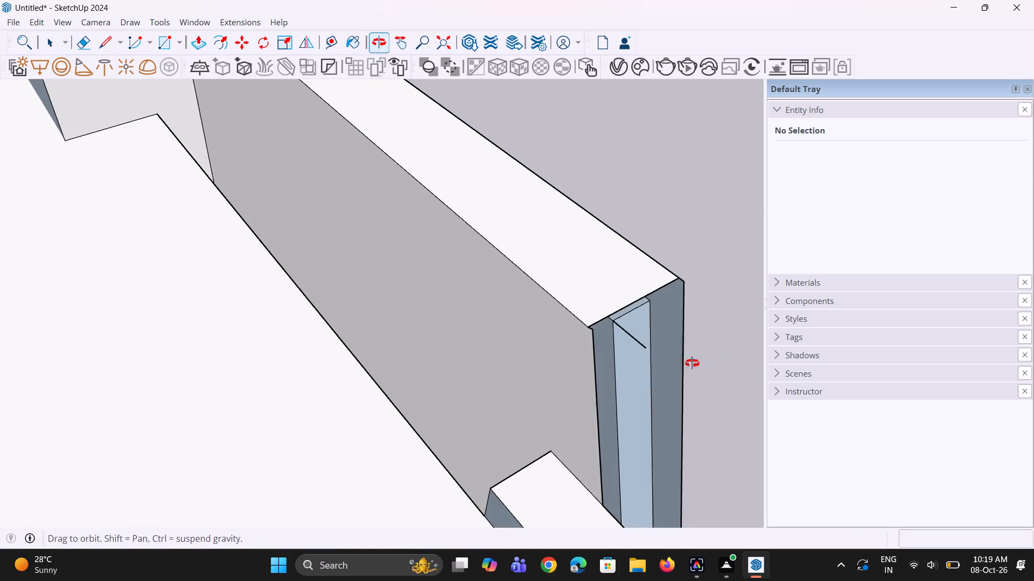
middle_drag(692, 363, 351, 324)
scroll(319, 317, down, 3)
middle_drag(218, 309, 232, 307)
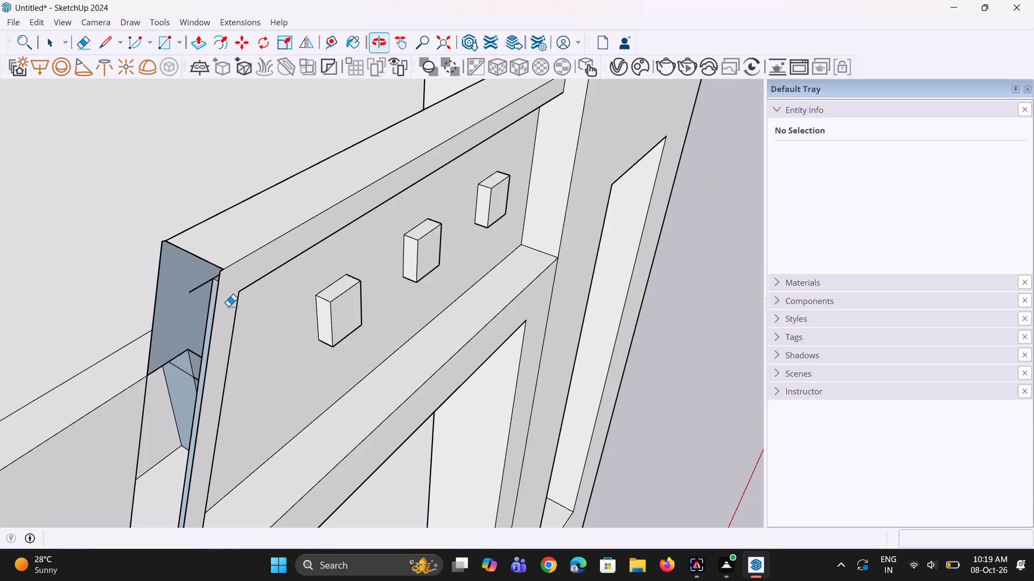
key(r)
scroll(193, 265, up, 4)
click(150, 235)
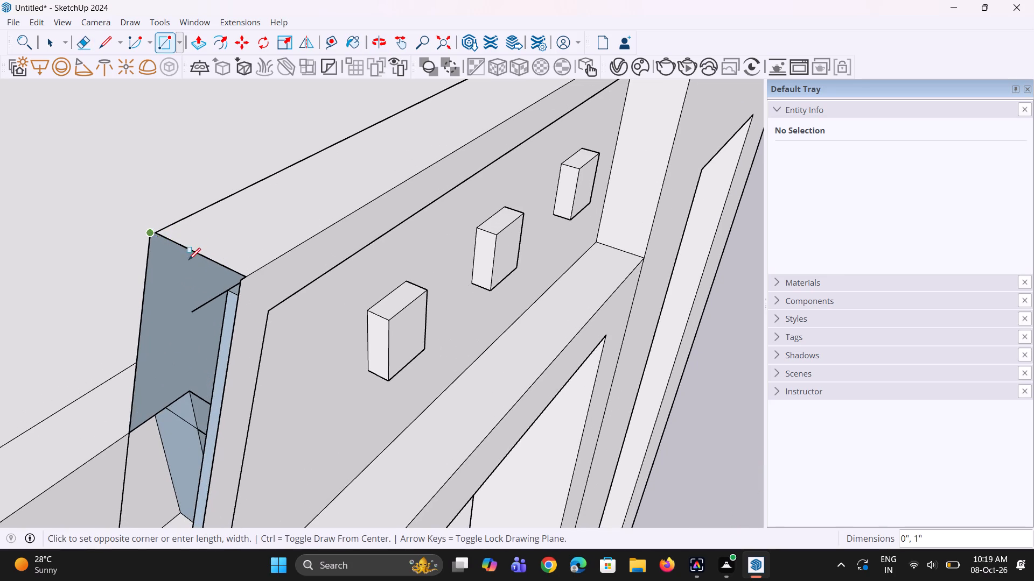
click(237, 286)
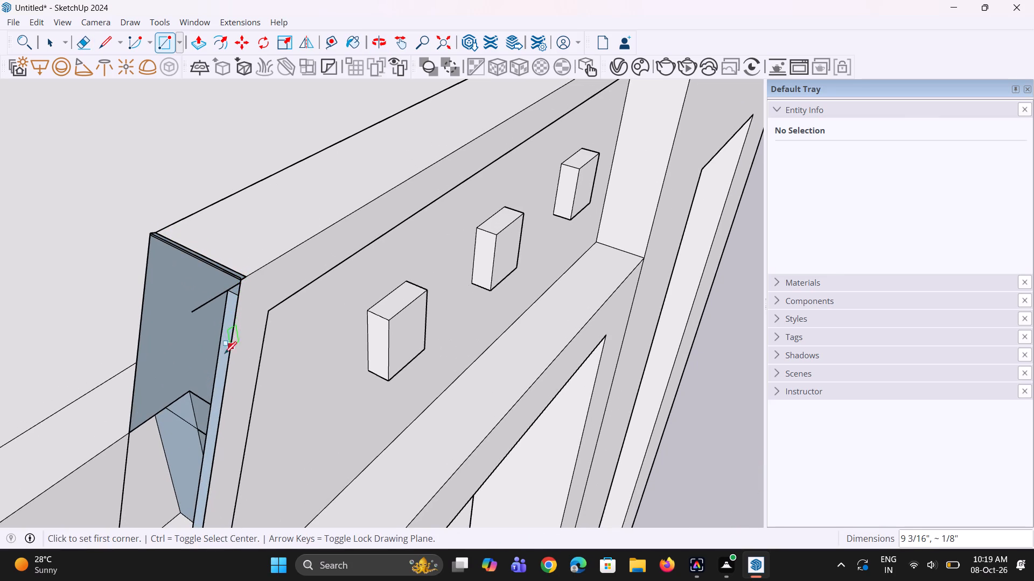
Draw a rectangle about 1' 4 7/16" by 3' 1/4" from the open end's bottom front corner to its top rear corner.
scroll(224, 380, down, 6)
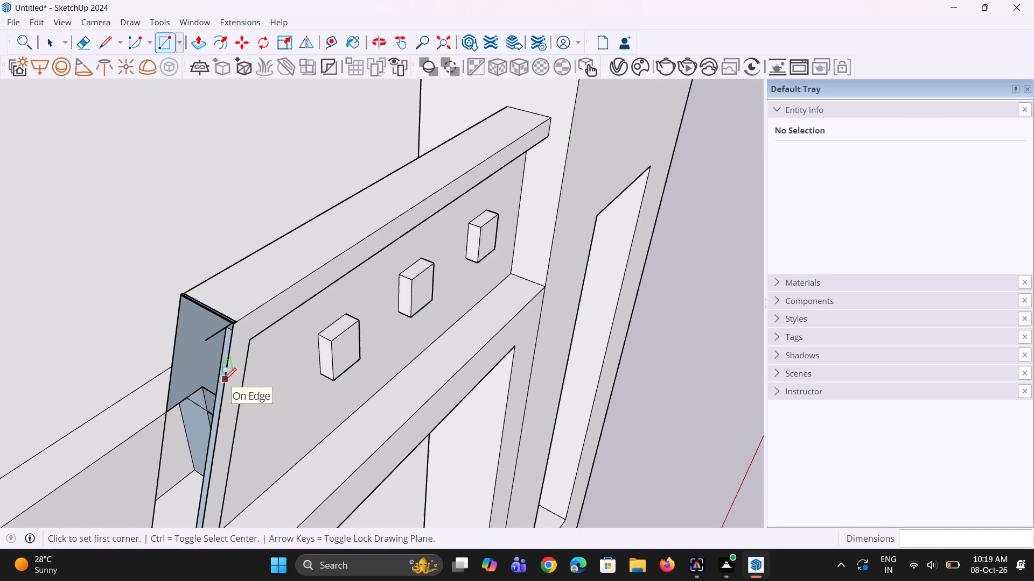
scroll(224, 380, down, 3)
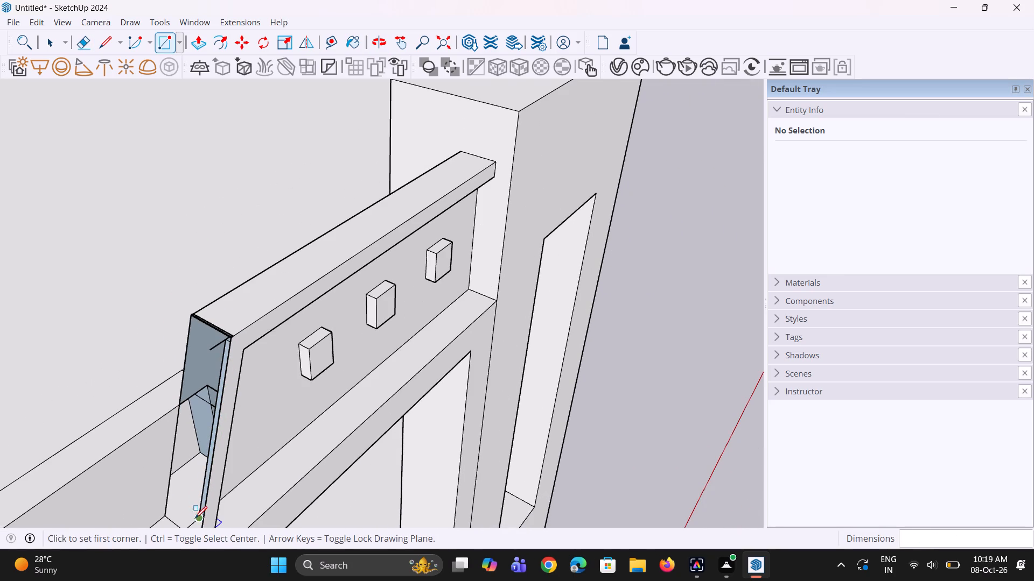
scroll(198, 500, down, 5)
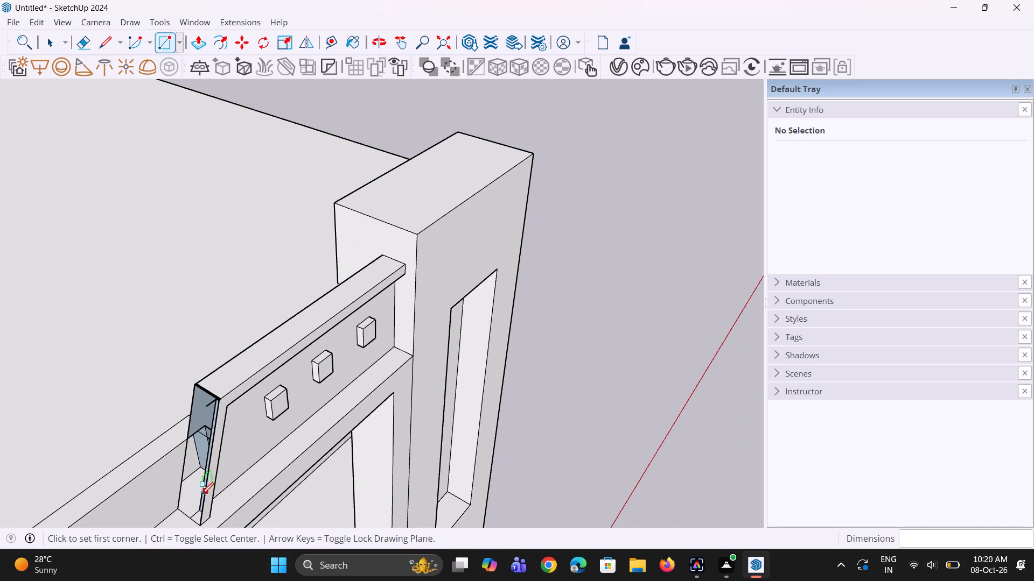
click(195, 527)
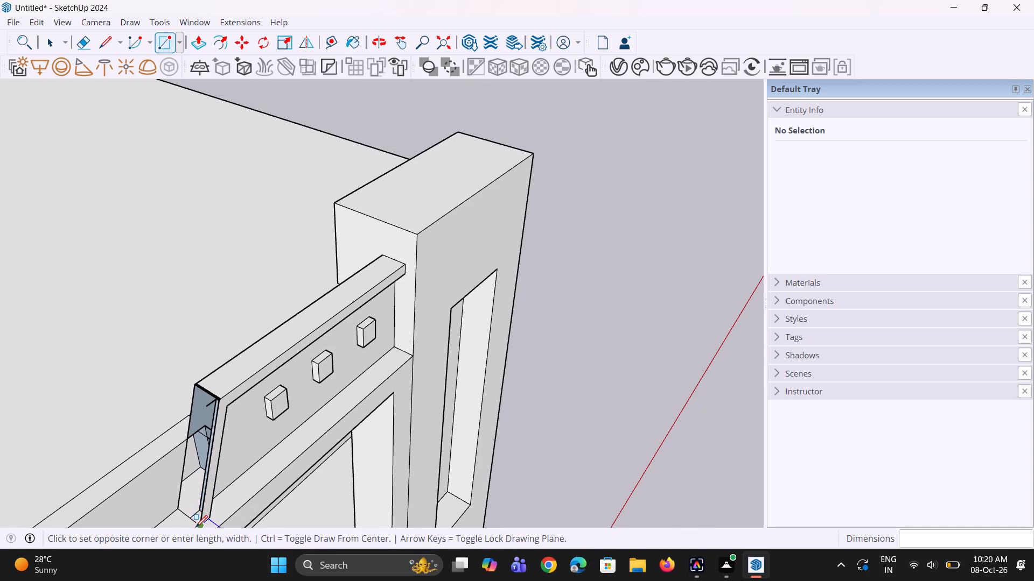
click(181, 505)
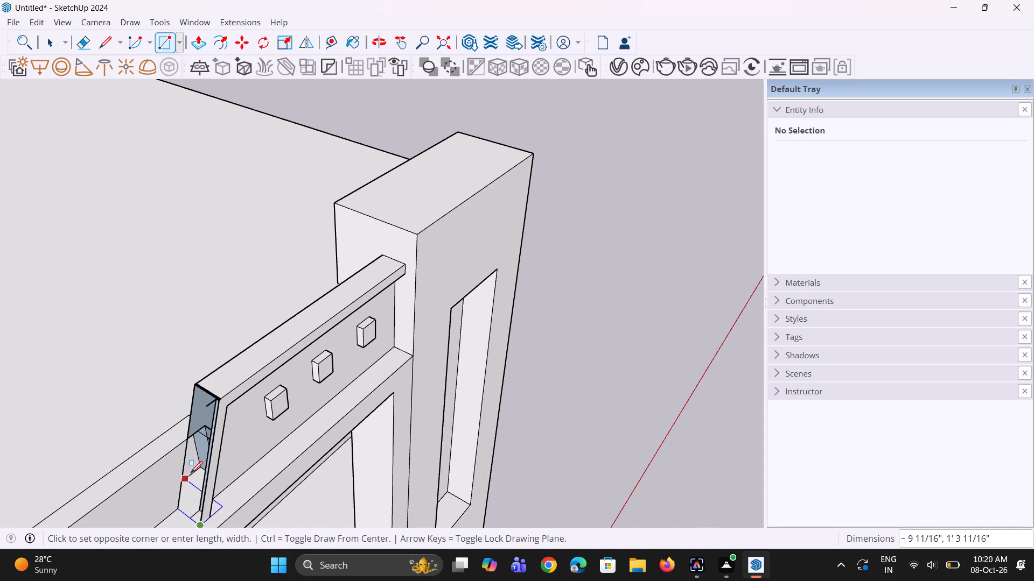
click(195, 380)
scroll(200, 445, down, 1)
middle_drag(212, 445, 296, 421)
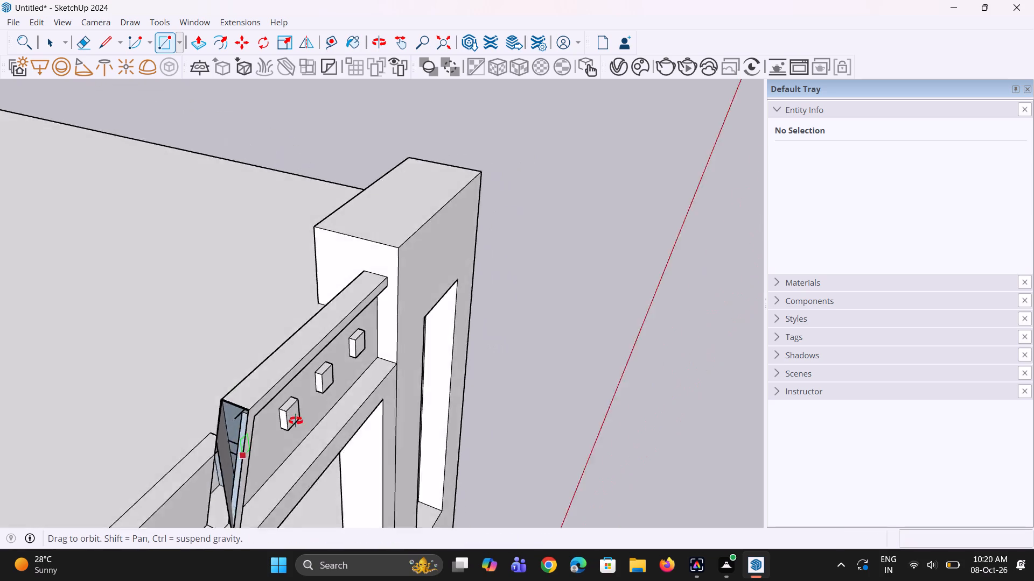
Undo the last rectangle and draw a 9 3/16" wide rectangle up the parapet's open sloped end from its bottom rear corner.
middle_drag(296, 421, 345, 406)
key(ctrl+z)
ctrl+scroll(311, 382, down, 9)
middle_drag(194, 529, 277, 516)
scroll(284, 429, up, 16)
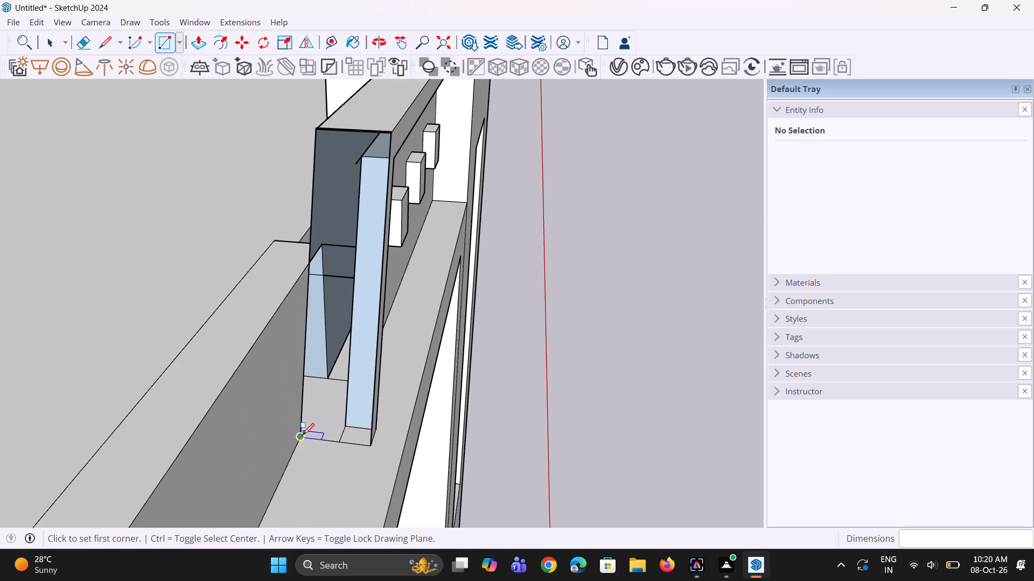
click(302, 435)
click(368, 446)
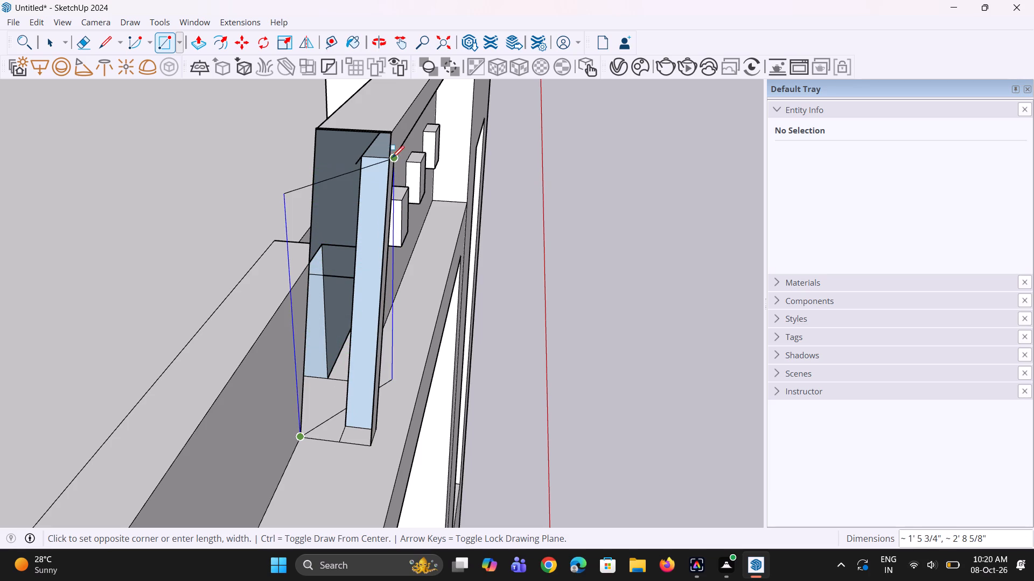
click(387, 171)
middle_drag(356, 301, 259, 386)
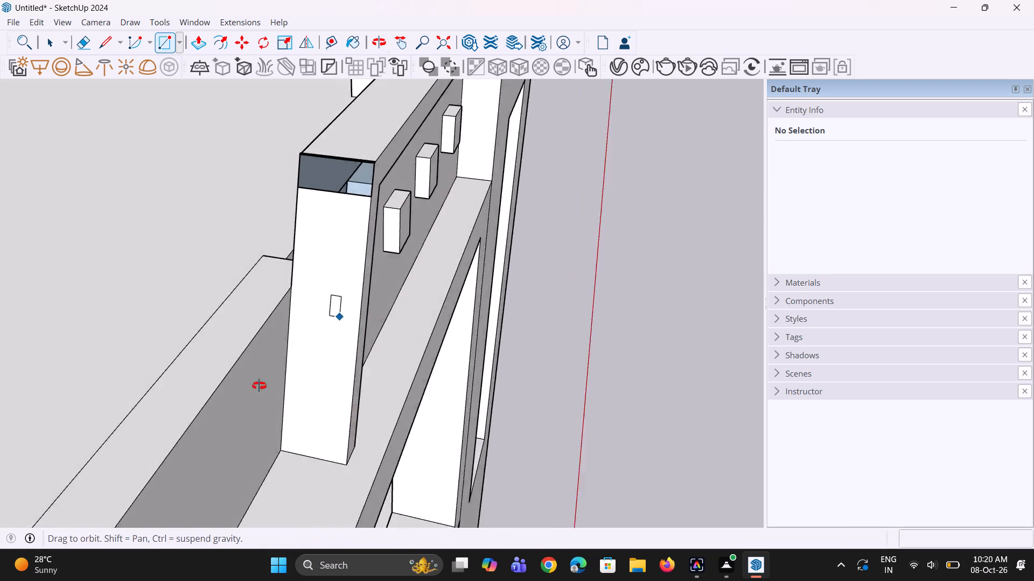
Move the two top edges of the new end face up to the parapet's front top corner.
middle_drag(259, 386, 145, 445)
scroll(203, 325, up, 2)
middle_drag(238, 337, 157, 410)
key(space)
scroll(193, 373, up, 2)
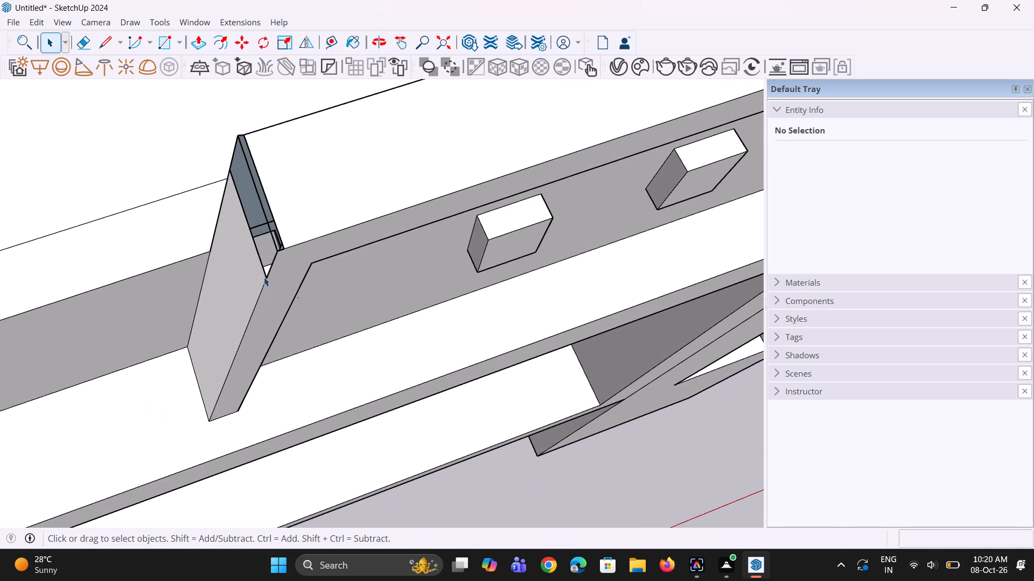
click(264, 270)
key(m)
scroll(259, 268, up, 2)
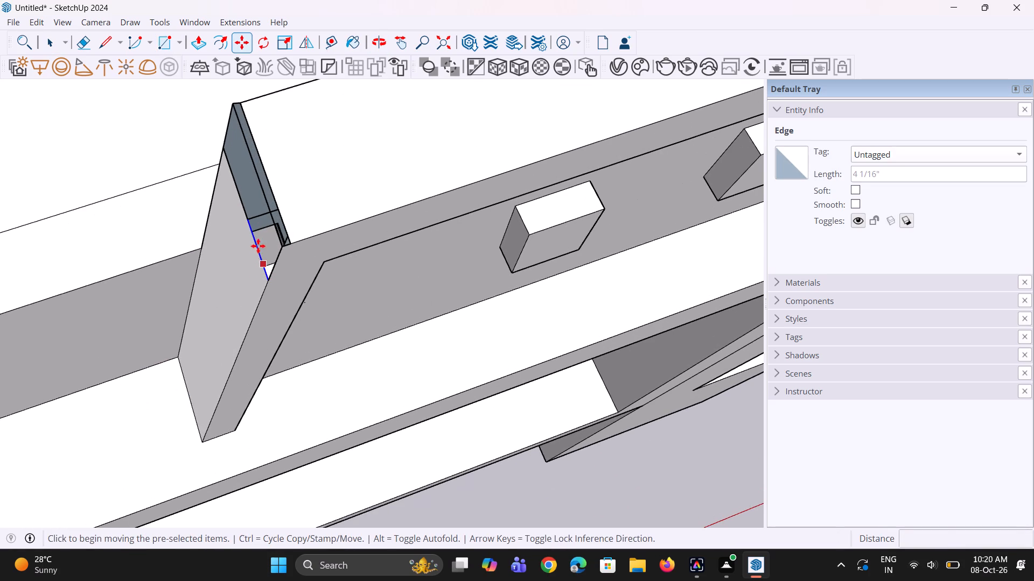
key(space)
ctrl+click(246, 210)
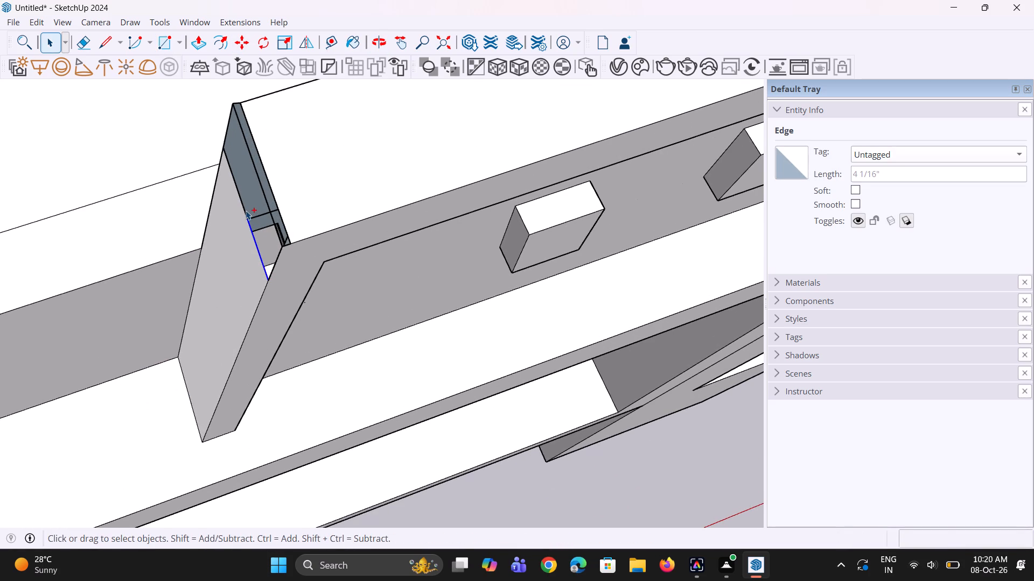
key(m)
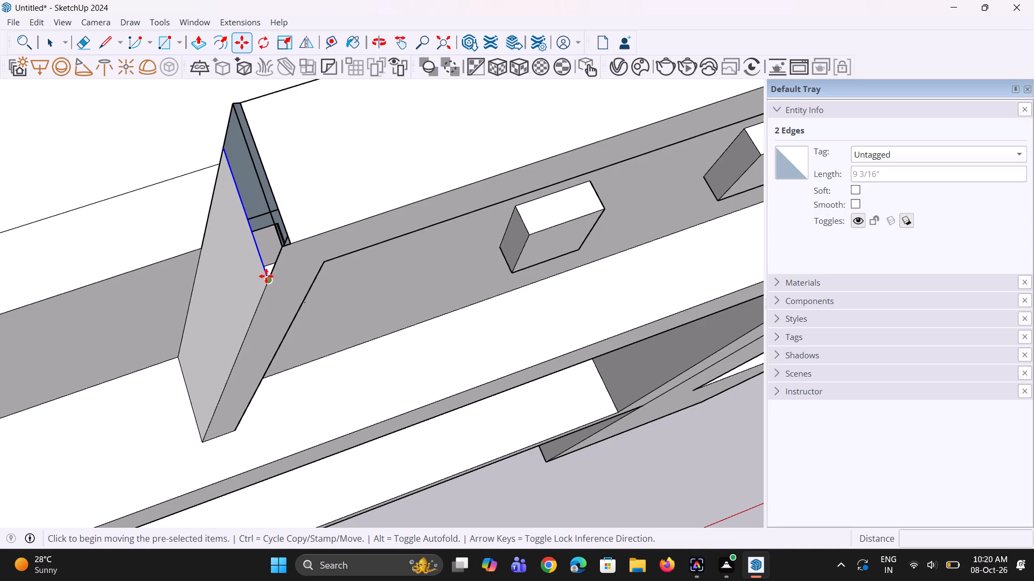
click(267, 276)
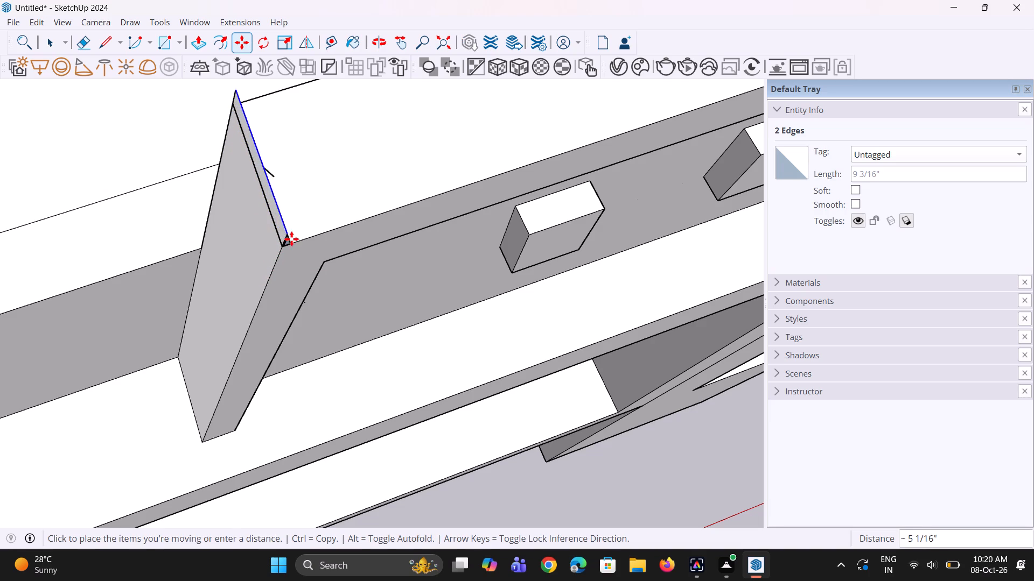
click(284, 246)
Move the 9 3/16" end edge of the parapet's top face about 7/16" onto the top of the sloped end face.
middle_drag(258, 303, 296, 335)
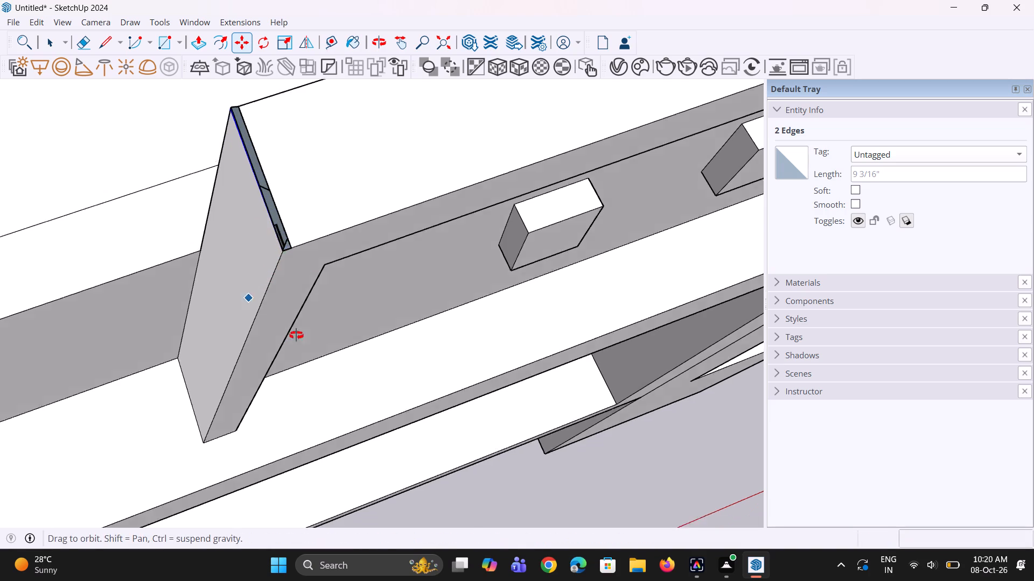
middle_drag(296, 335, 352, 338)
scroll(315, 331, down, 5)
middle_drag(281, 326, 457, 304)
scroll(367, 328, up, 3)
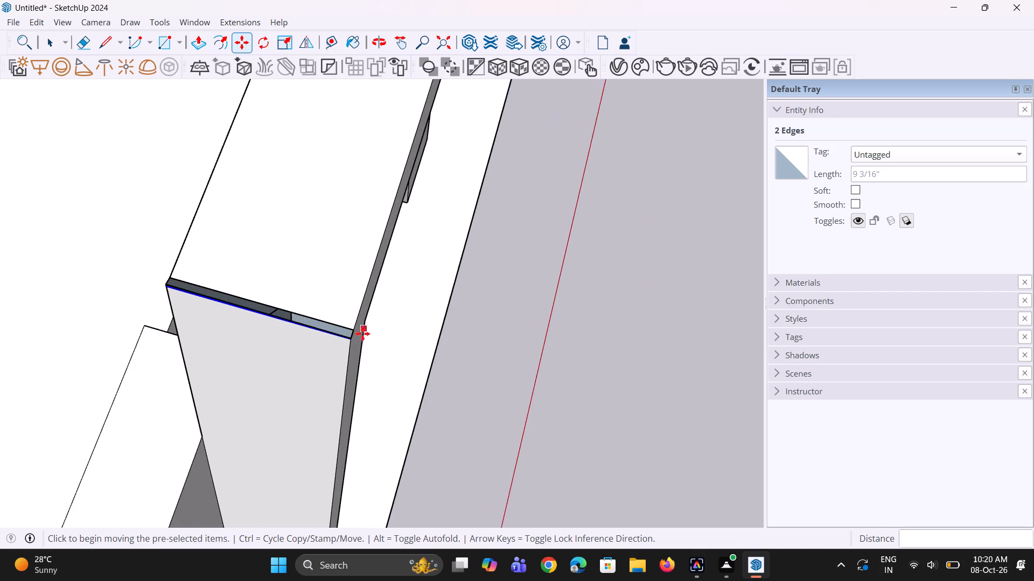
scroll(362, 334, up, 3)
key(space)
click(350, 297)
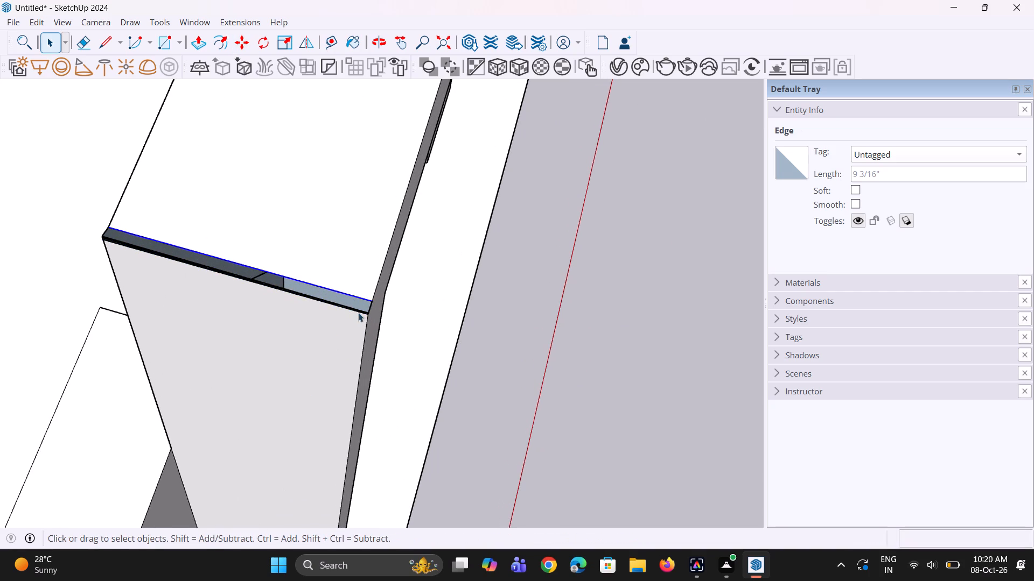
middle_drag(363, 321, 183, 283)
scroll(268, 266, down, 3)
middle_drag(312, 269, 322, 250)
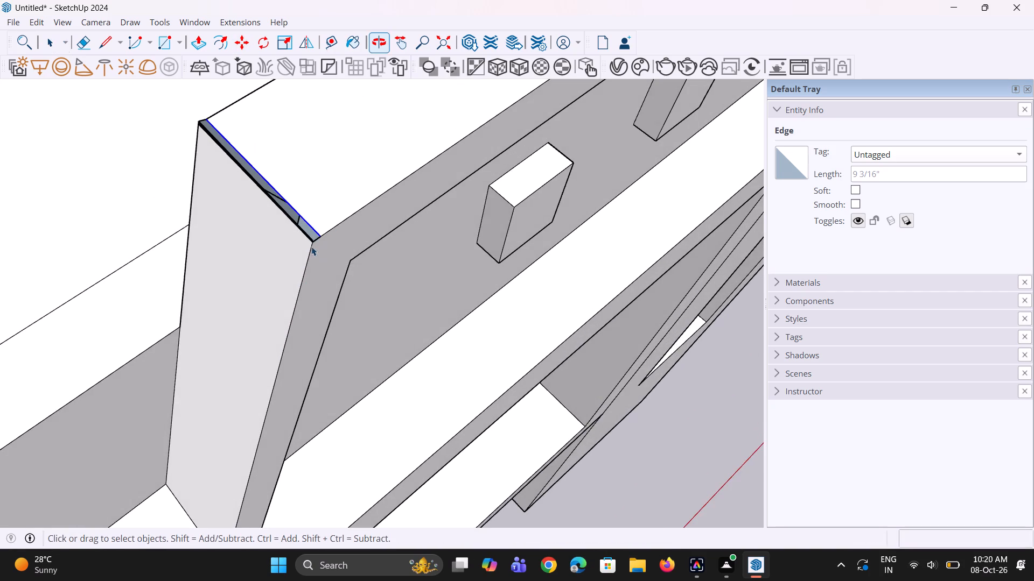
scroll(311, 246, up, 4)
click(321, 229)
key(m)
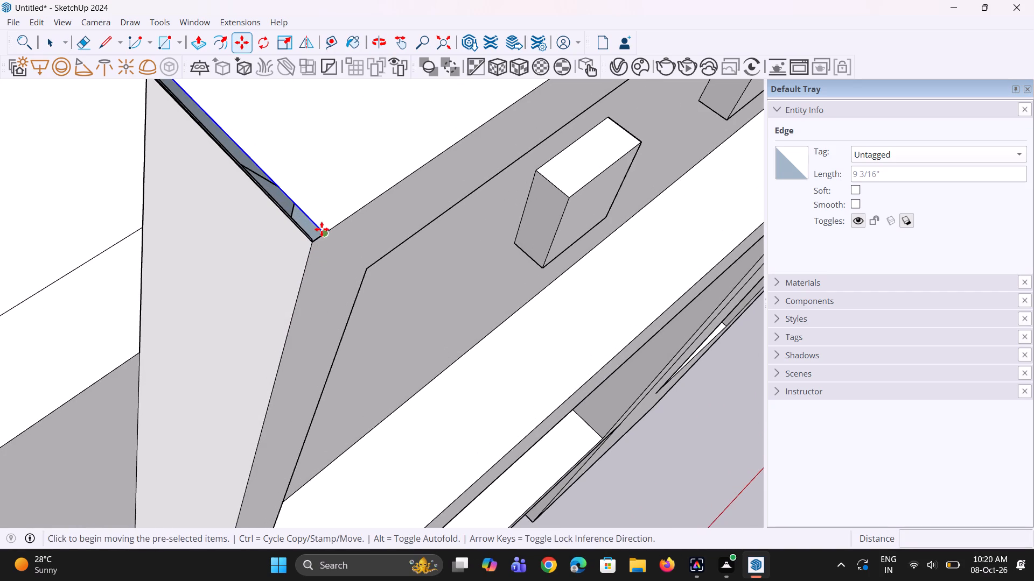
click(323, 235)
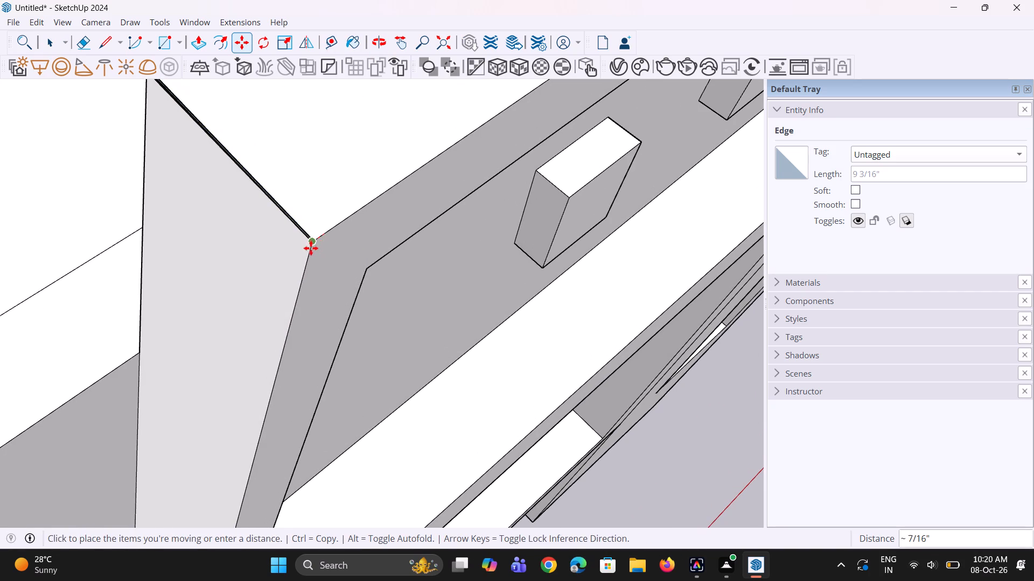
click(310, 249)
Delete the sliver face along the parapet's top end edge, including its long outer edge and the short edge at the front corner.
scroll(254, 359, down, 9)
middle_drag(288, 381, 127, 297)
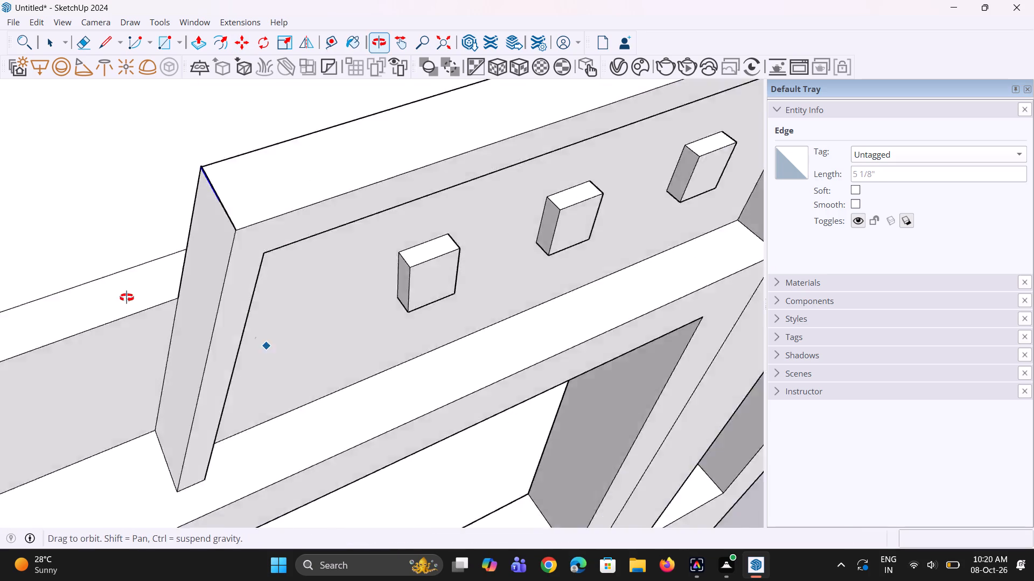
middle_drag(127, 297, 45, 270)
scroll(231, 377, down, 4)
middle_drag(248, 377, 289, 335)
scroll(249, 187, up, 4)
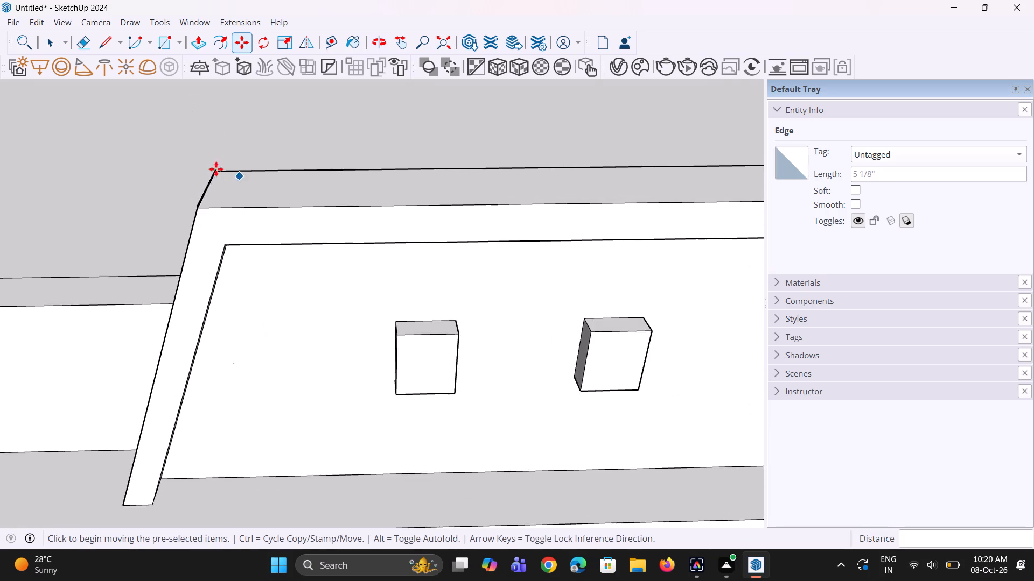
scroll(216, 169, up, 4)
middle_drag(218, 193, 46, 241)
scroll(136, 251, up, 6)
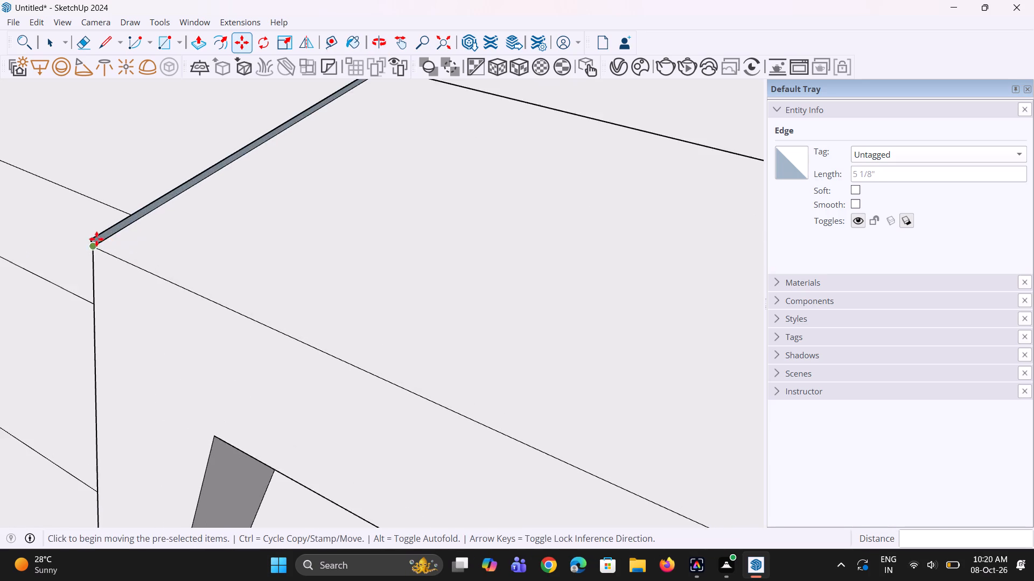
scroll(96, 239, up, 2)
middle_drag(103, 239, 108, 214)
scroll(108, 214, up, 6)
scroll(82, 242, down, 4)
scroll(171, 296, down, 4)
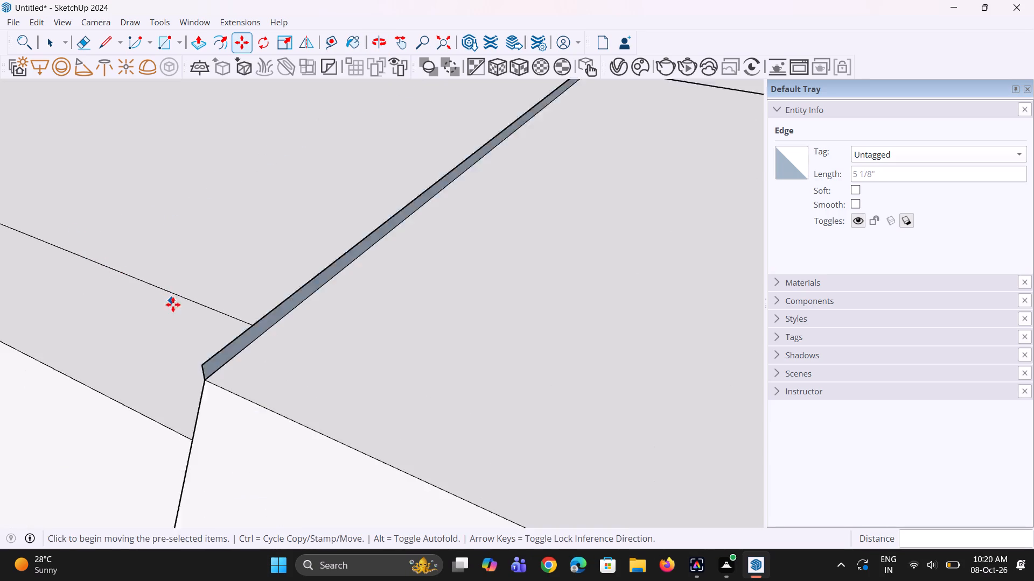
scroll(190, 323, down, 3)
scroll(190, 326, up, 2)
key(space)
scroll(184, 330, up, 5)
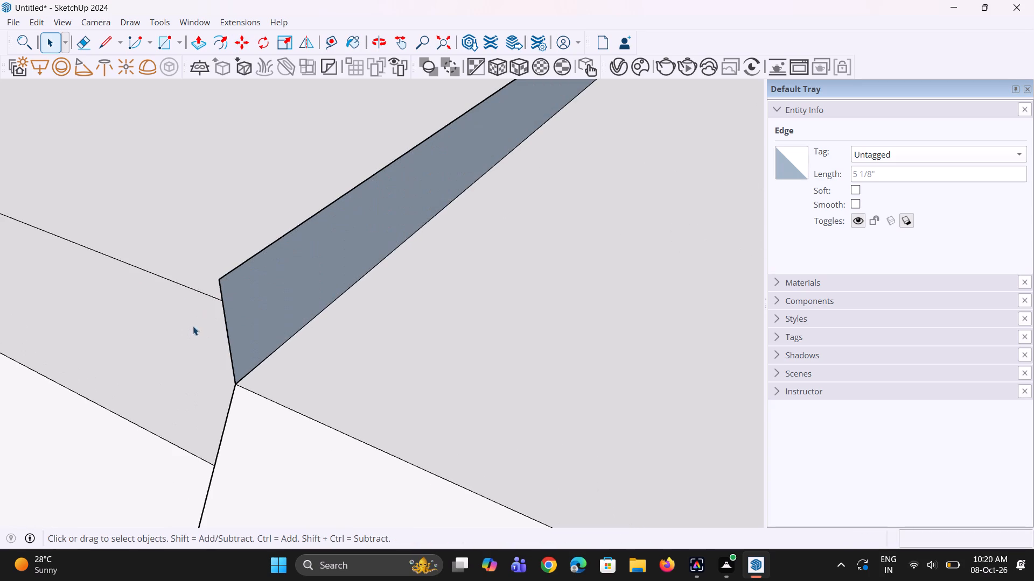
click(251, 321)
key(Delete)
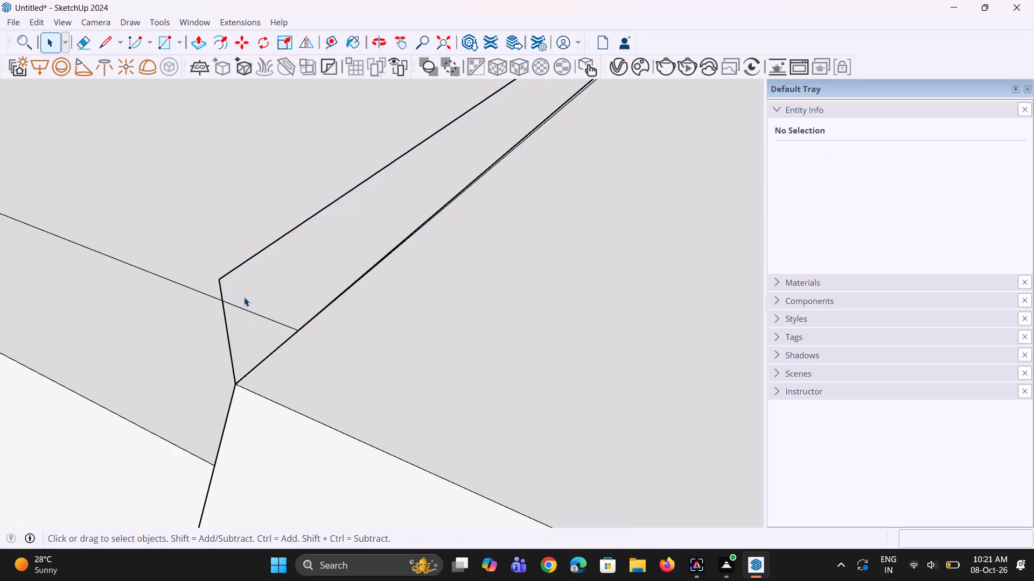
click(243, 260)
key(Delete)
click(222, 295)
key(Delete)
Delete the two short spike edges at the parapet's rear top corner on the sloped end.
scroll(212, 348, down, 2)
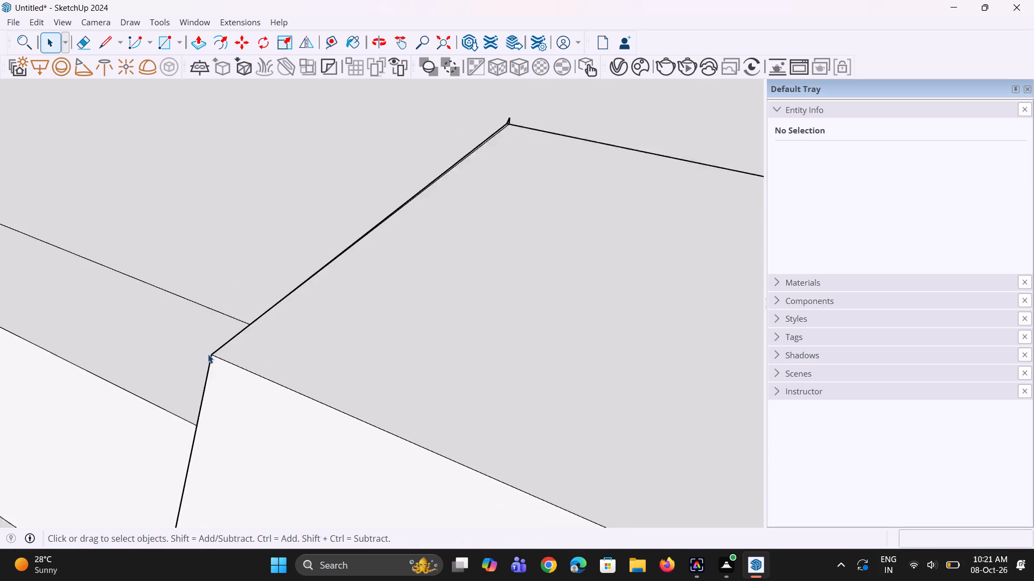
scroll(208, 354, down, 6)
scroll(328, 230, up, 6)
scroll(338, 263, down, 4)
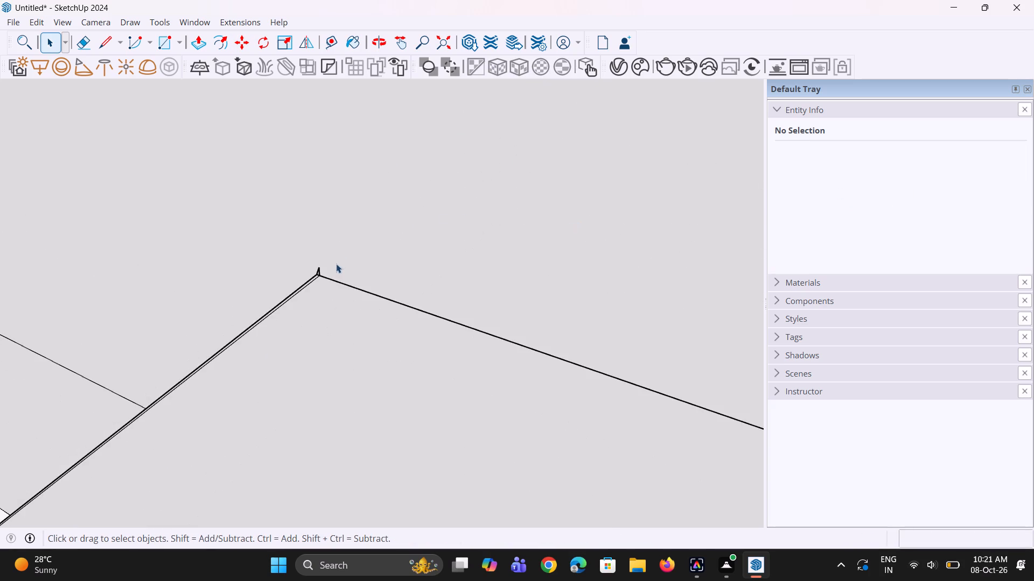
scroll(376, 256, up, 1)
scroll(291, 274, up, 2)
scroll(254, 290, down, 3)
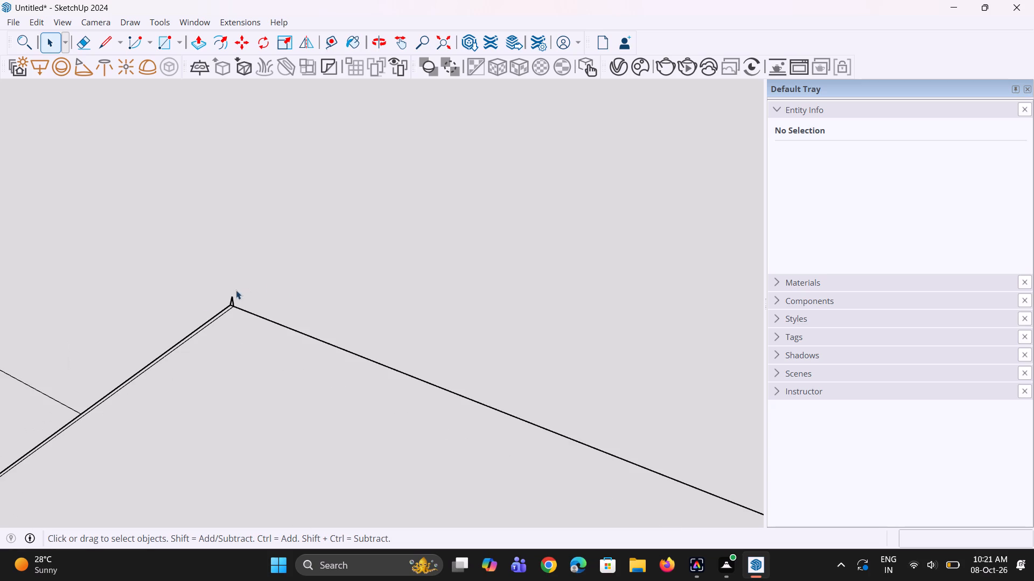
click(232, 299)
key(Delete)
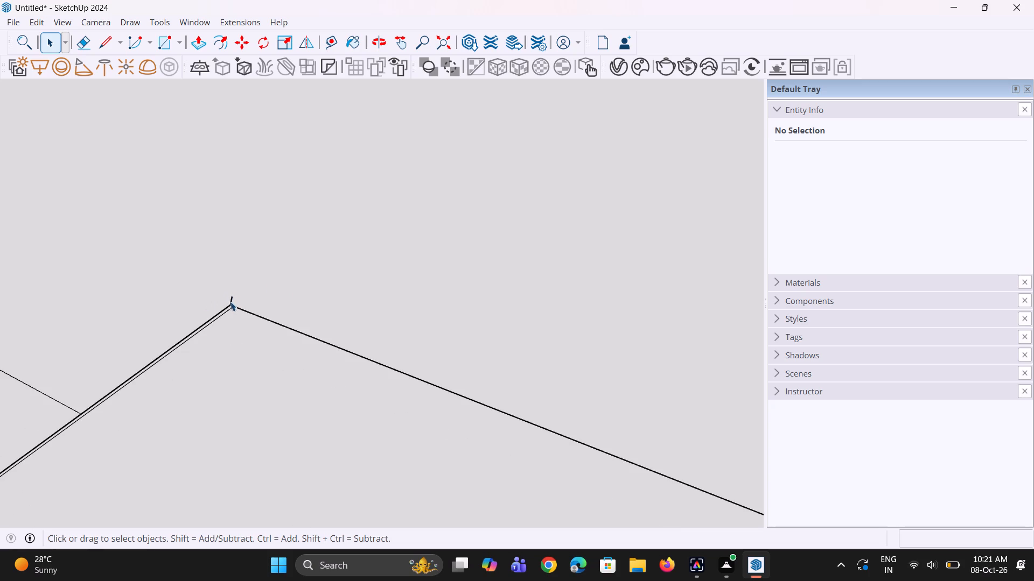
click(230, 301)
key(Delete)
scroll(209, 337, down, 12)
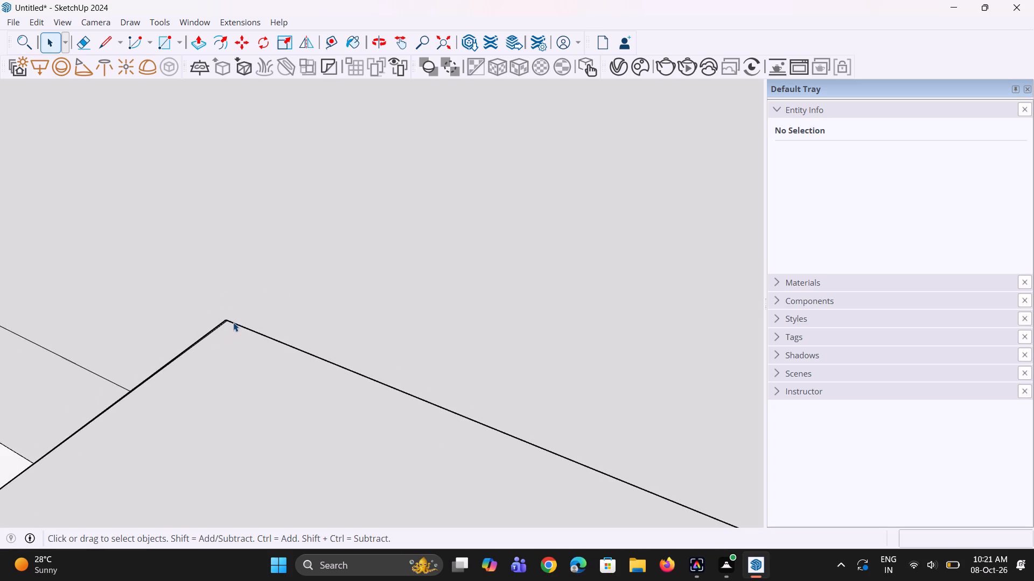
Delete the redundant edge running just inside the parapet's top end edge.
scroll(233, 322, down, 8)
middle_drag(123, 442, 802, 398)
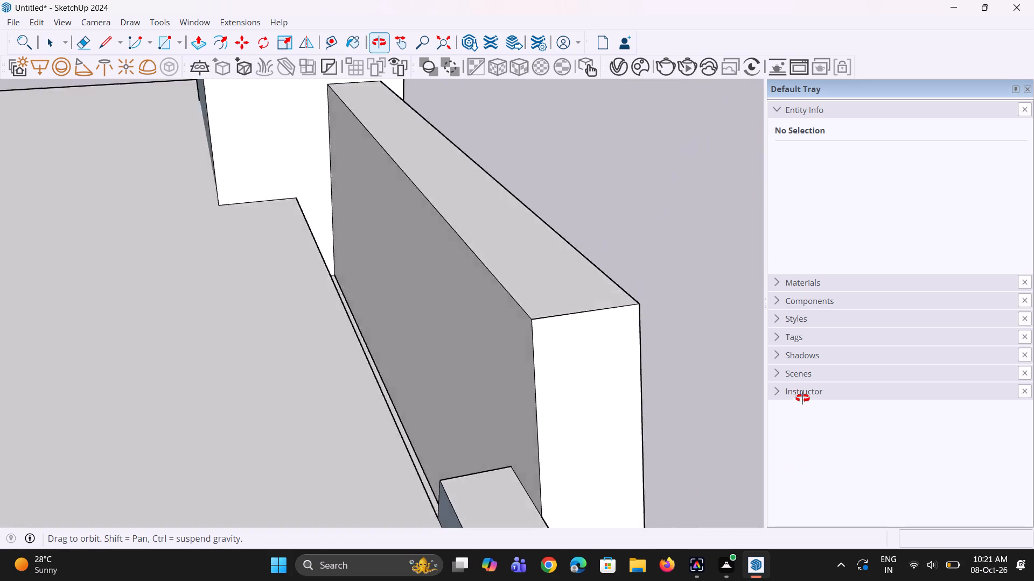
middle_drag(802, 398, 413, 480)
scroll(403, 479, up, 11)
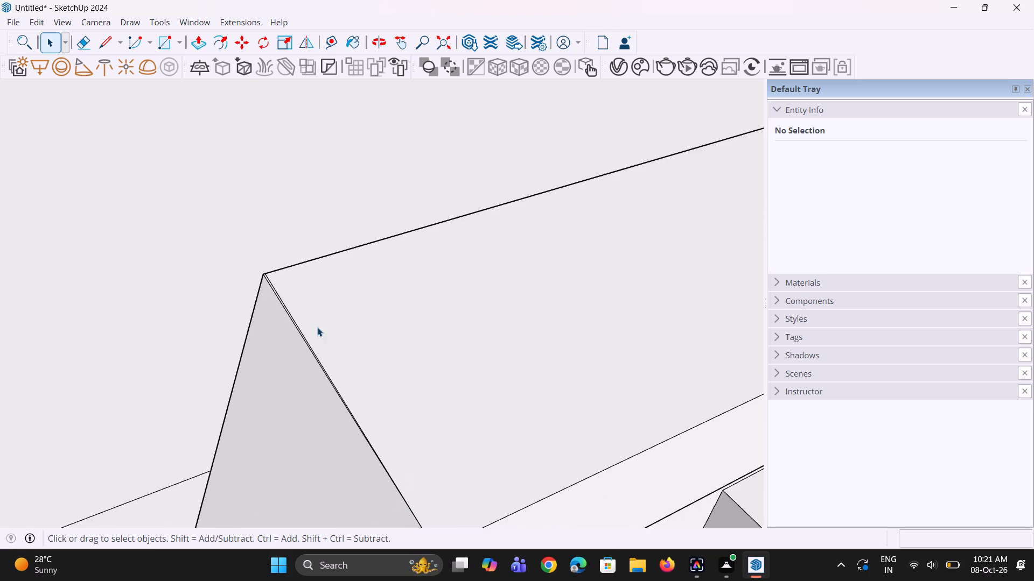
scroll(280, 257, up, 3)
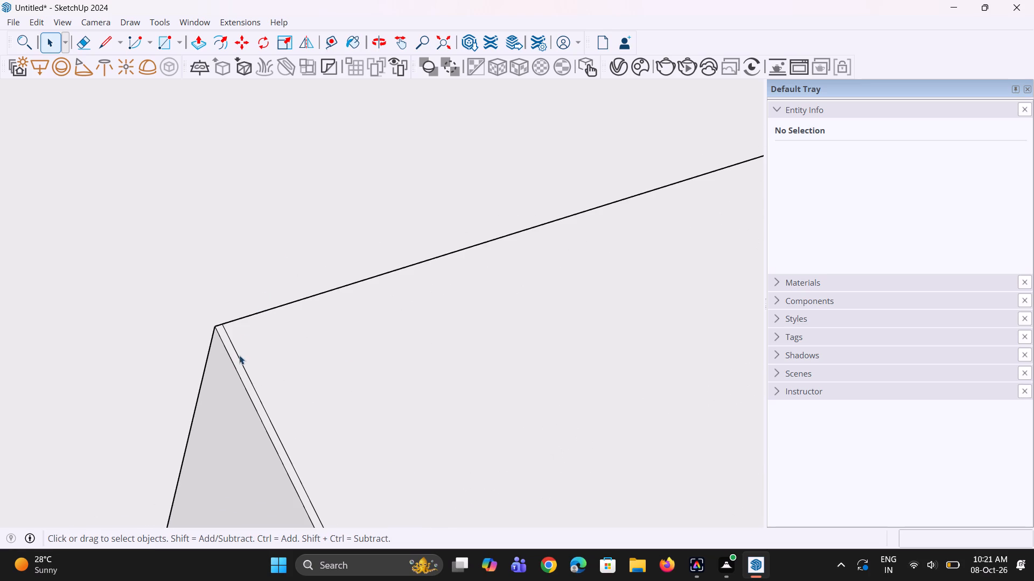
click(238, 356)
key(Delete)
Examine the closed parapet up close and the whole building mass from the front and side.
scroll(249, 349, down, 20)
scroll(249, 349, down, 6)
middle_drag(281, 388, 260, 325)
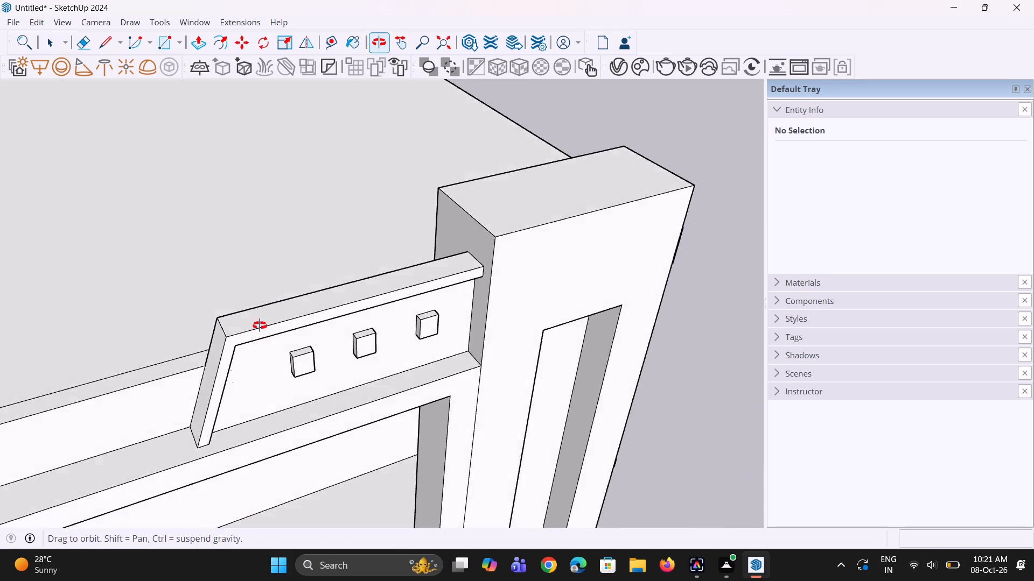
middle_drag(260, 325, 243, 288)
scroll(248, 327, down, 4)
middle_drag(317, 331, 297, 287)
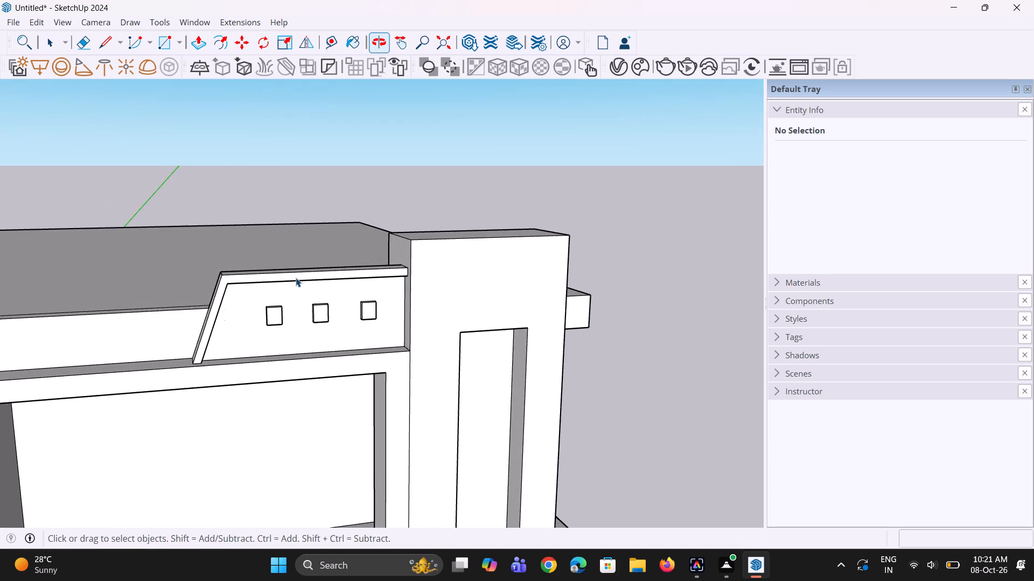
scroll(298, 277, up, 3)
middle_drag(306, 282, 282, 257)
scroll(279, 247, up, 1)
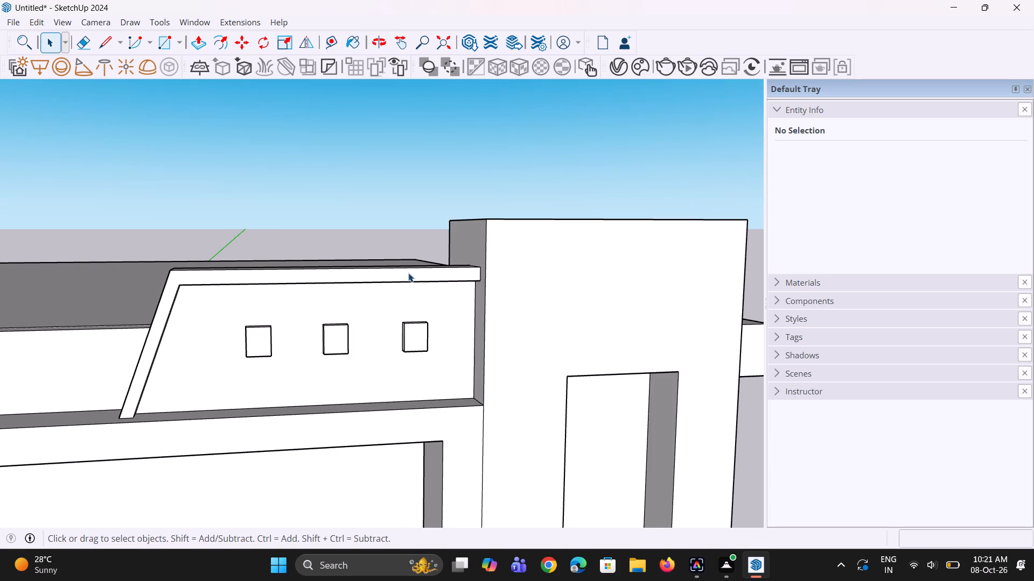
scroll(349, 322, down, 10)
middle_drag(350, 338, 388, 324)
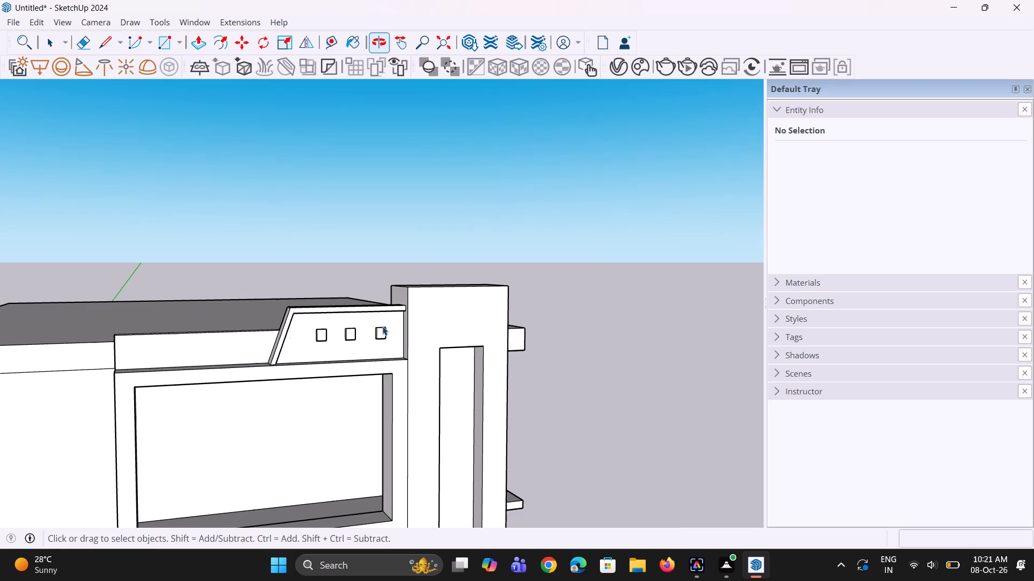
scroll(310, 327, down, 5)
middle_drag(315, 327, 458, 308)
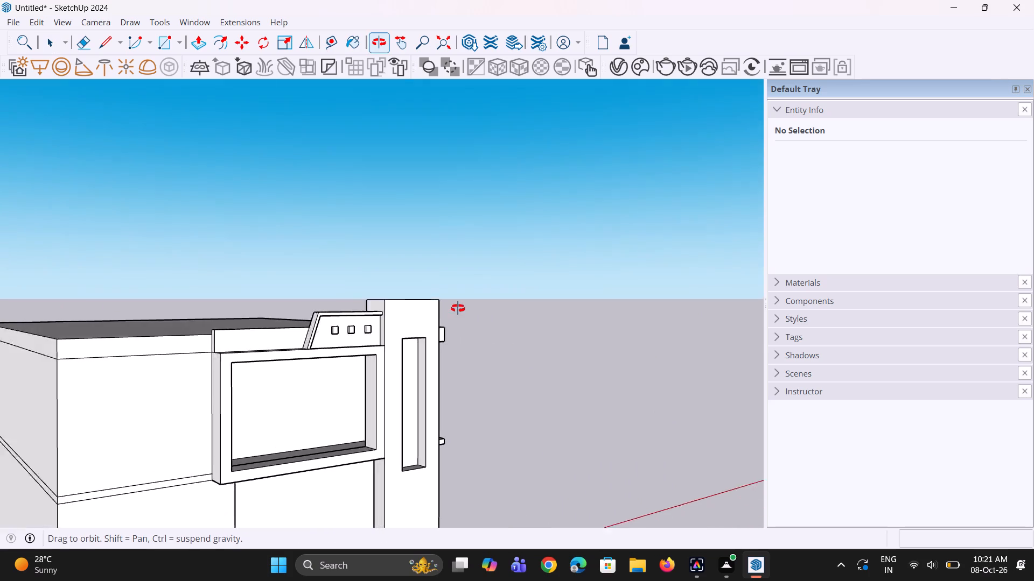
middle_drag(458, 308, 462, 307)
scroll(330, 324, down, 4)
middle_drag(308, 386, 306, 454)
middle_click(302, 458)
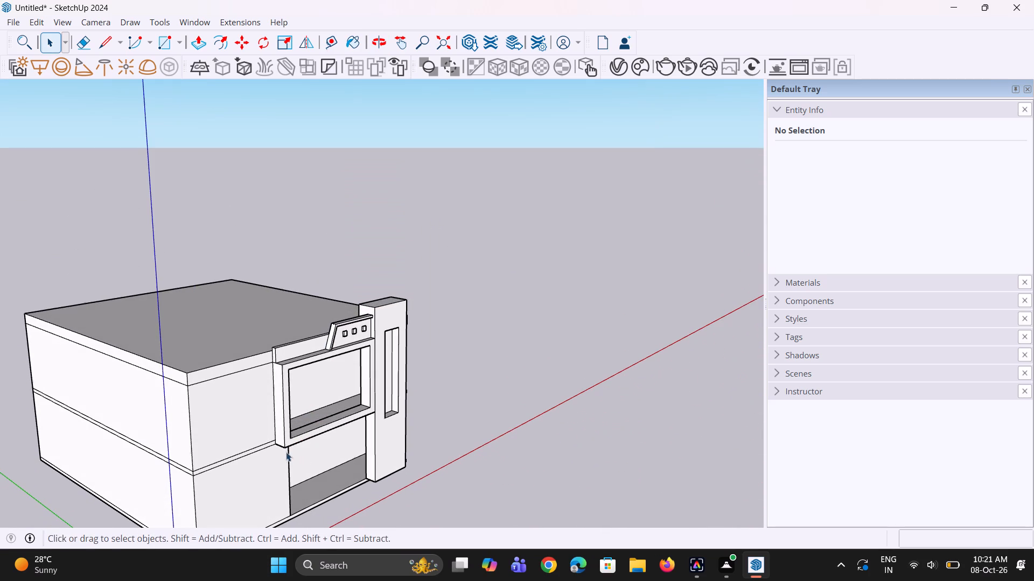
scroll(283, 445, down, 7)
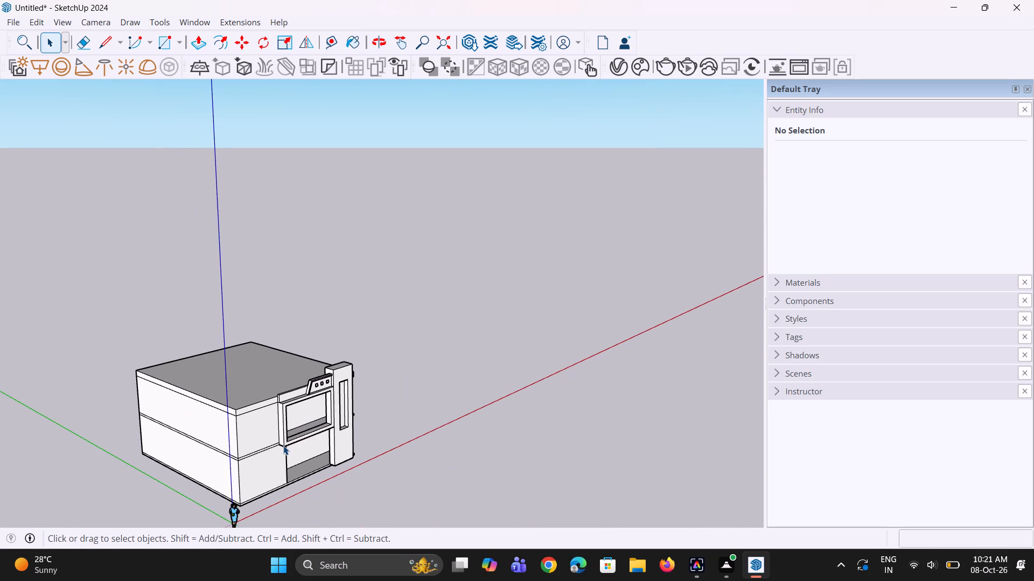
middle_drag(292, 444, 310, 428)
middle_drag(302, 430, 206, 425)
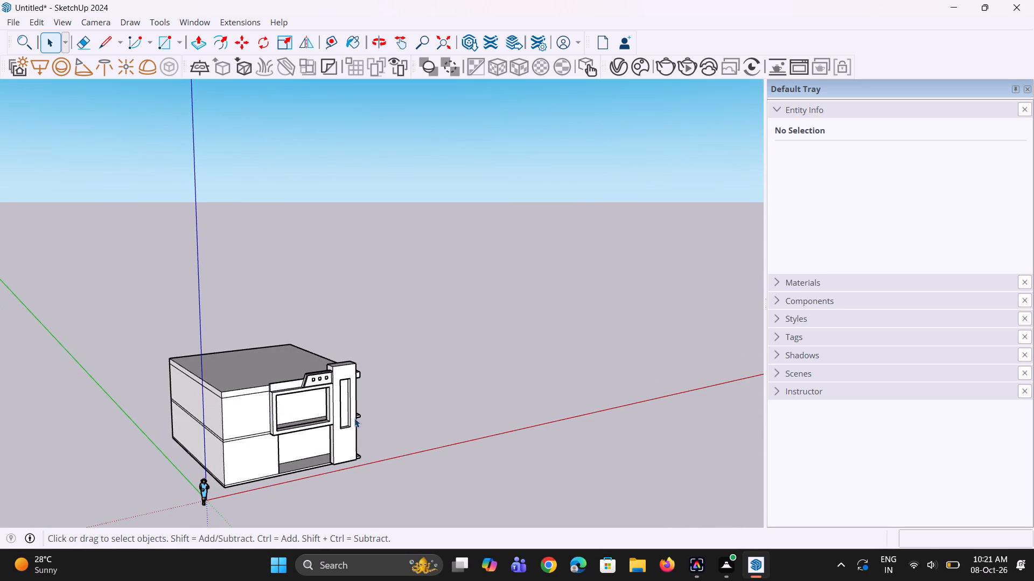
middle_drag(354, 419, 284, 385)
middle_drag(279, 382, 214, 432)
scroll(308, 391, up, 3)
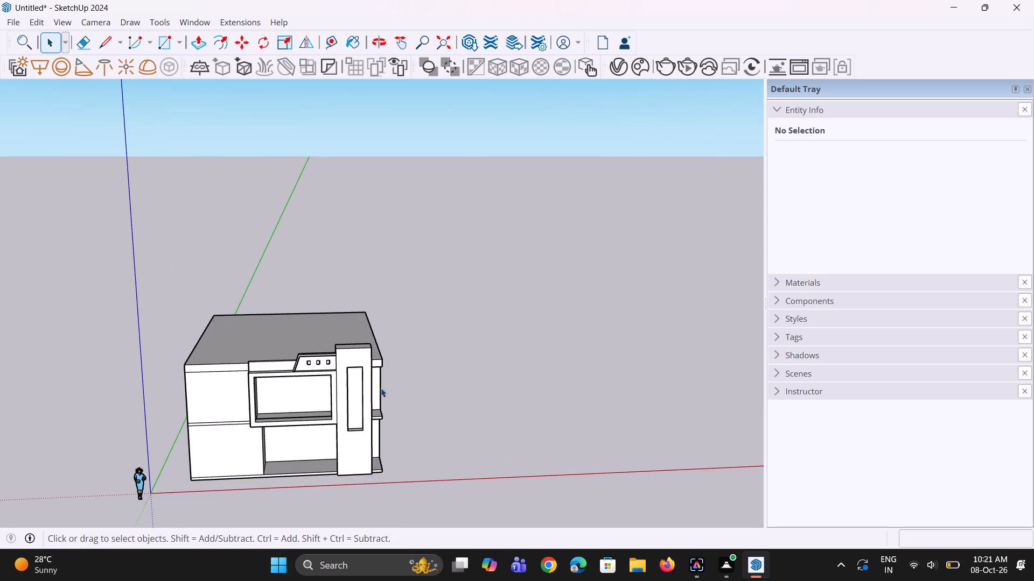
scroll(386, 388, up, 4)
middle_drag(390, 385, 382, 409)
scroll(248, 429, up, 4)
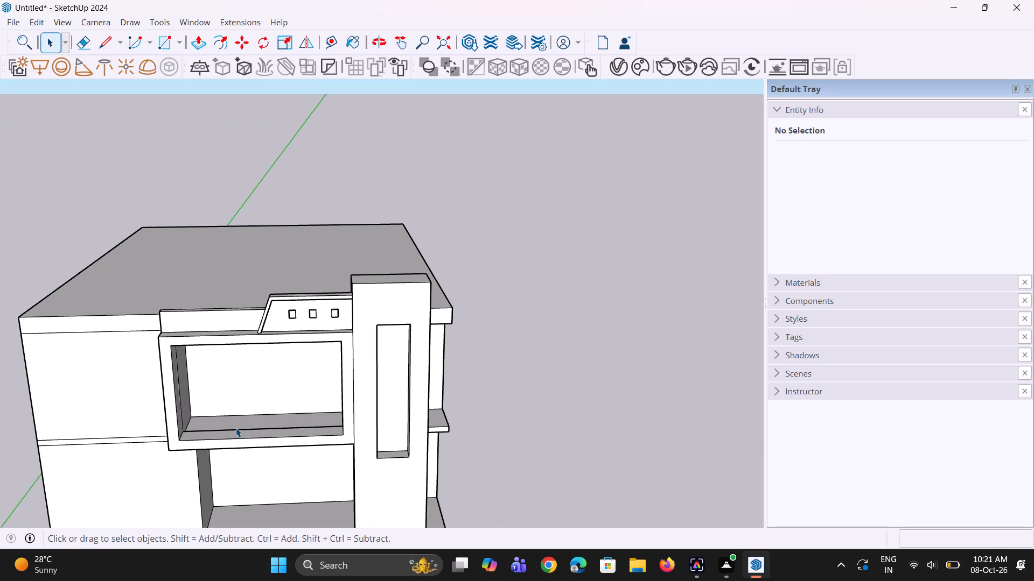
scroll(236, 428, down, 3)
middle_drag(242, 427, 264, 399)
click(478, 408)
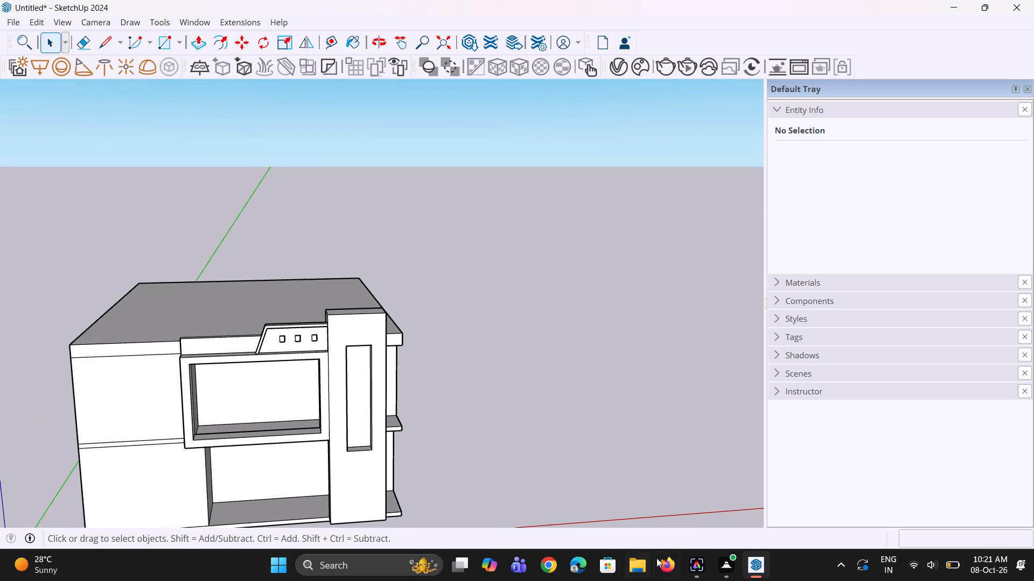
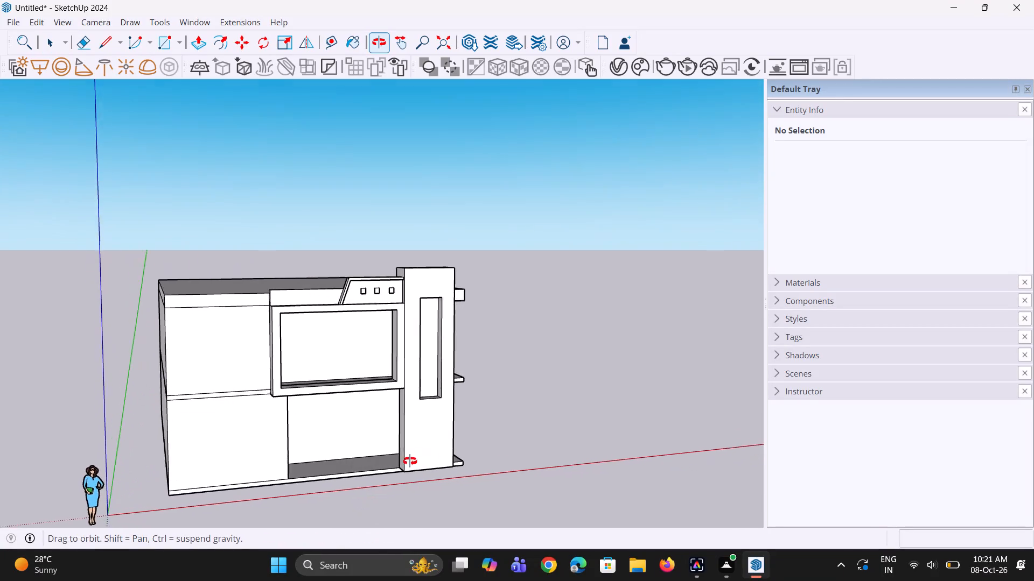
Push/Pull the recessed vertical panel in the front tower outward 1' 2", flush with the tower's front face.
scroll(434, 382, up, 4)
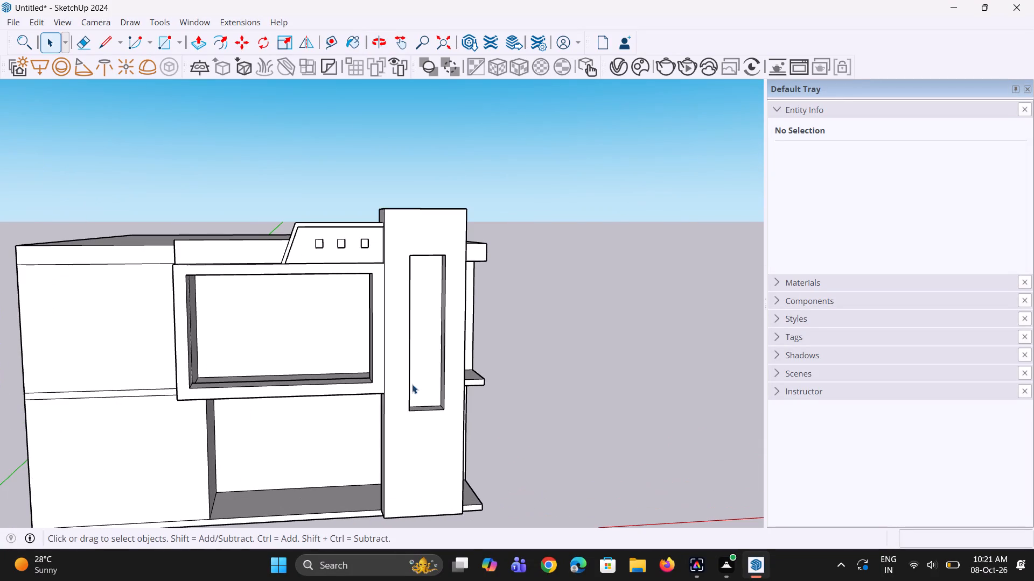
key(p)
click(429, 384)
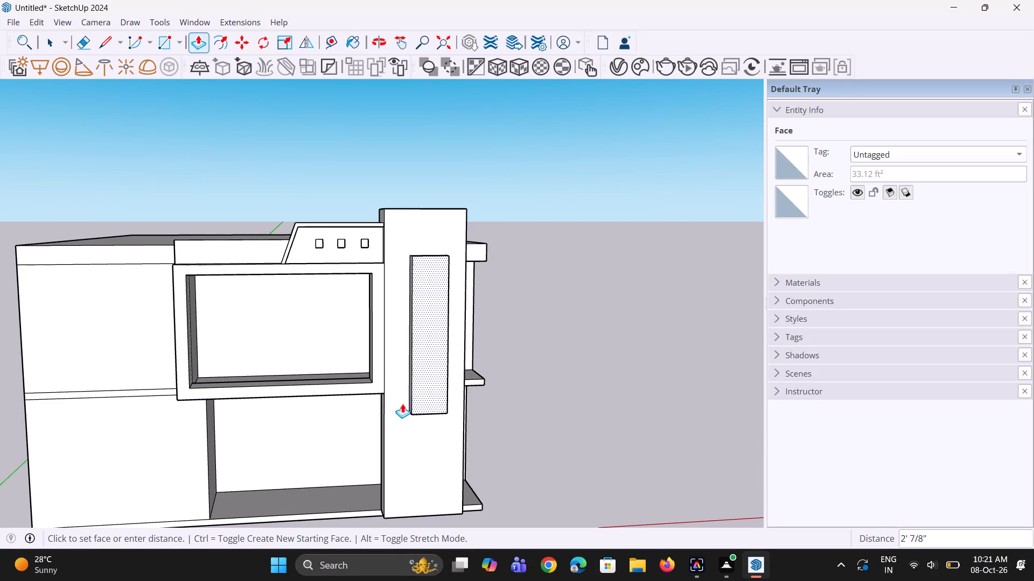
click(397, 405)
Examine the tower's flush front panel and the sloped parapet beside it, leaving Push/Pull with nothing selected.
scroll(410, 419, down, 5)
middle_drag(416, 416, 452, 386)
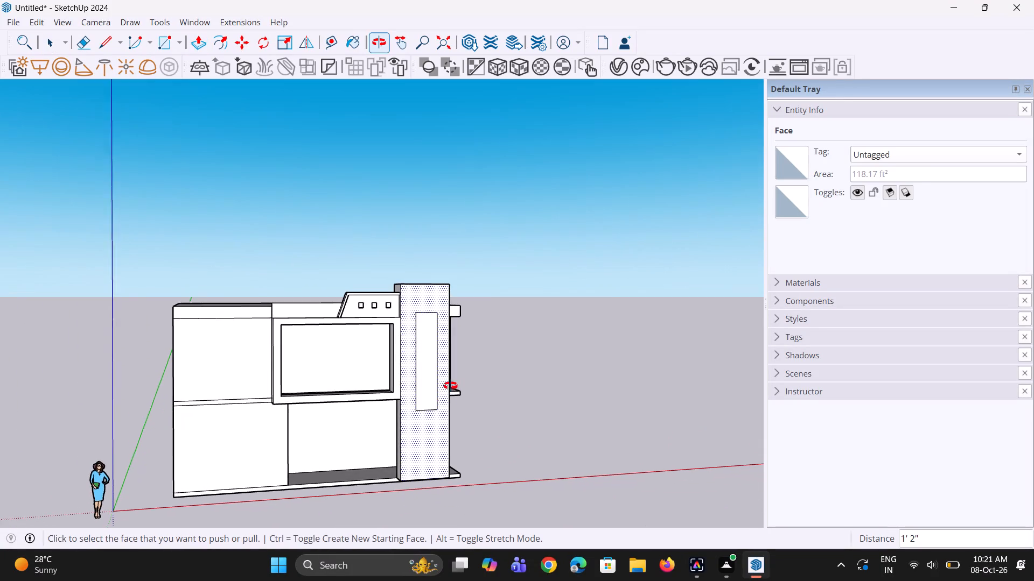
middle_click(452, 386)
scroll(411, 377, down, 4)
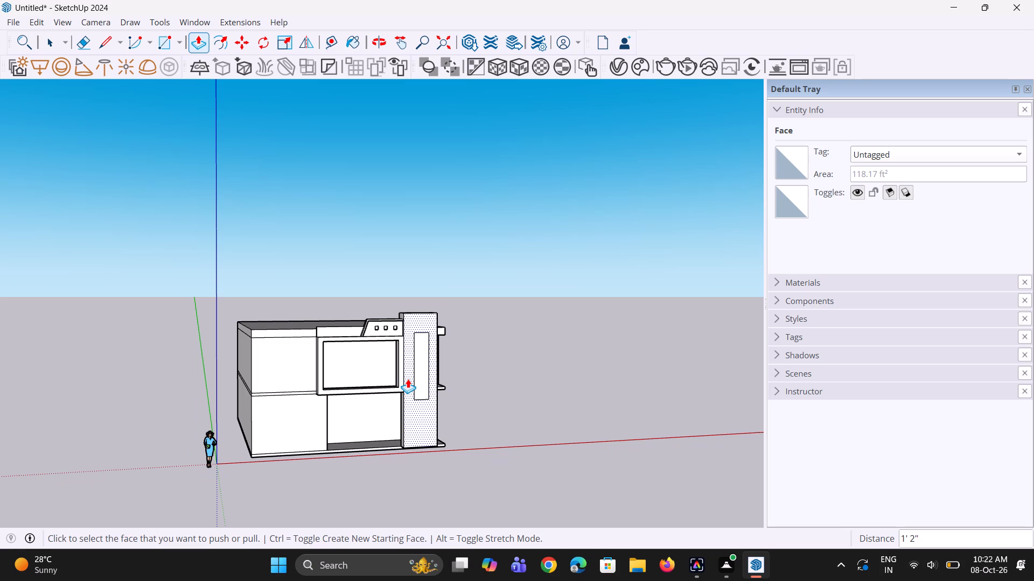
middle_drag(321, 303, 333, 328)
scroll(354, 330, up, 6)
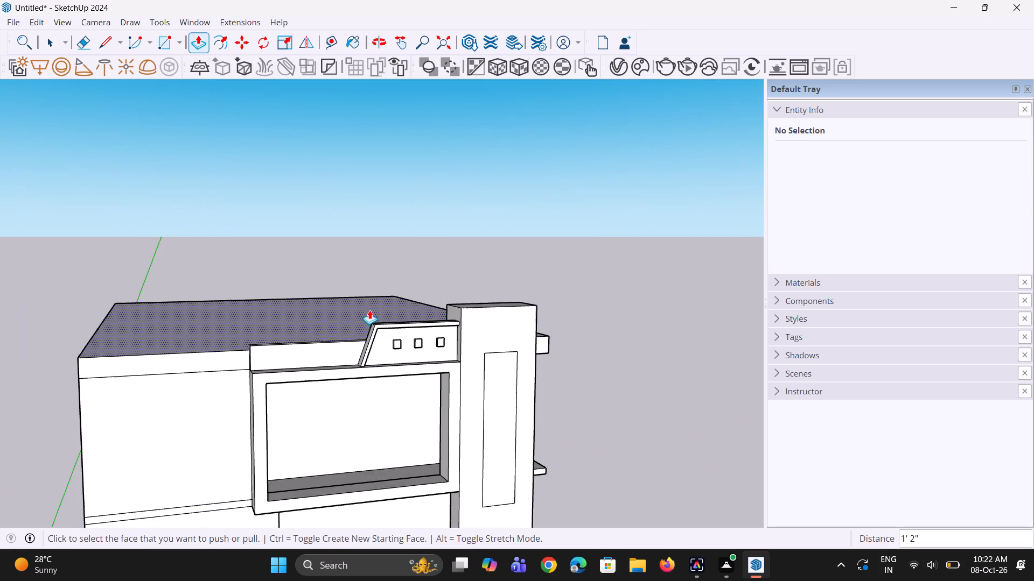
scroll(369, 310, up, 7)
middle_drag(388, 359, 467, 372)
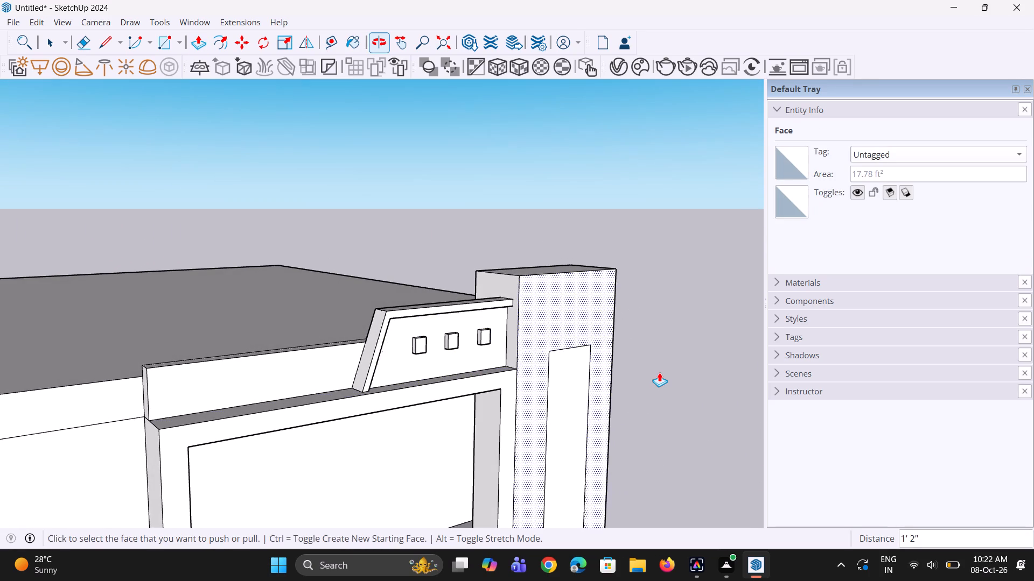
click(659, 372)
key(space)
key(space)
click(659, 372)
Examine the whole building mass from above, the front and the side, including the roof, slab bands and tower.
scroll(659, 372, down, 4)
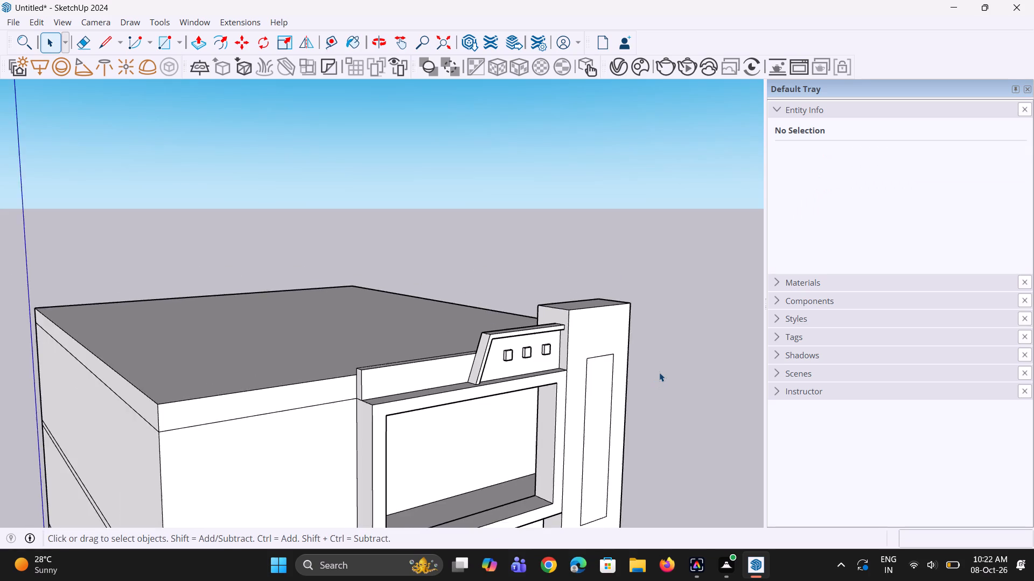
scroll(659, 372, down, 2)
middle_drag(652, 381, 599, 398)
middle_drag(509, 407, 419, 390)
scroll(405, 388, up, 1)
middle_drag(368, 397, 431, 317)
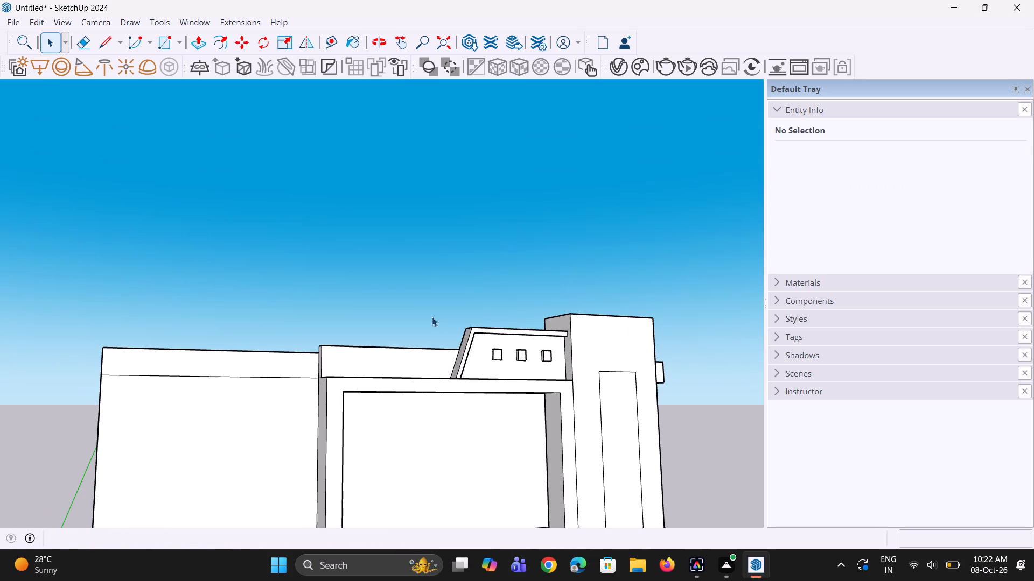
double_click(432, 317)
scroll(432, 317, down, 11)
middle_drag(408, 352, 393, 393)
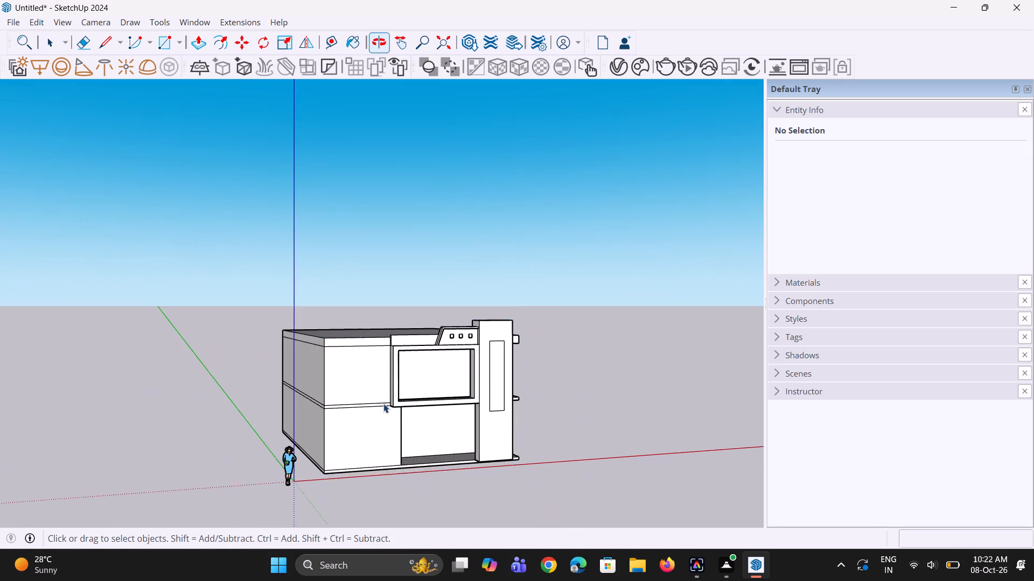
scroll(357, 408, up, 5)
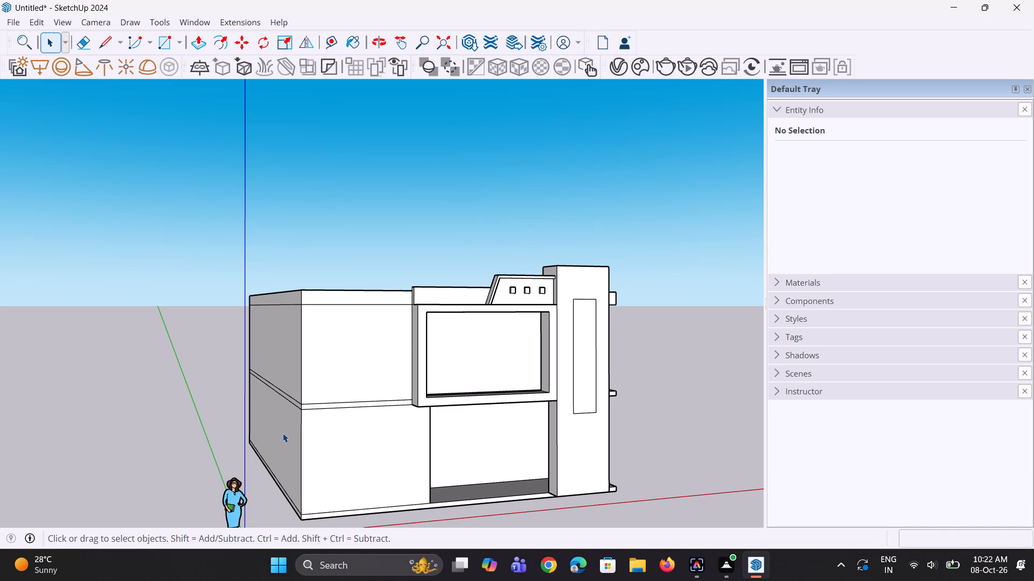
scroll(279, 371, down, 3)
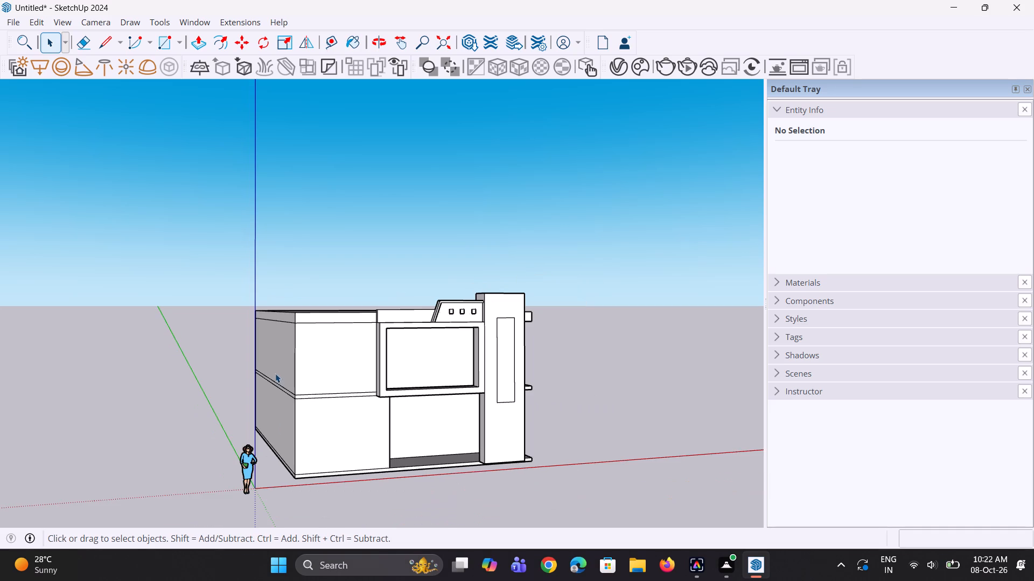
middle_drag(274, 372, 237, 374)
scroll(282, 317, up, 3)
scroll(282, 317, down, 5)
middle_drag(297, 375, 280, 418)
scroll(297, 377, down, 1)
scroll(395, 535, up, 7)
middle_click(343, 467)
middle_click(343, 467)
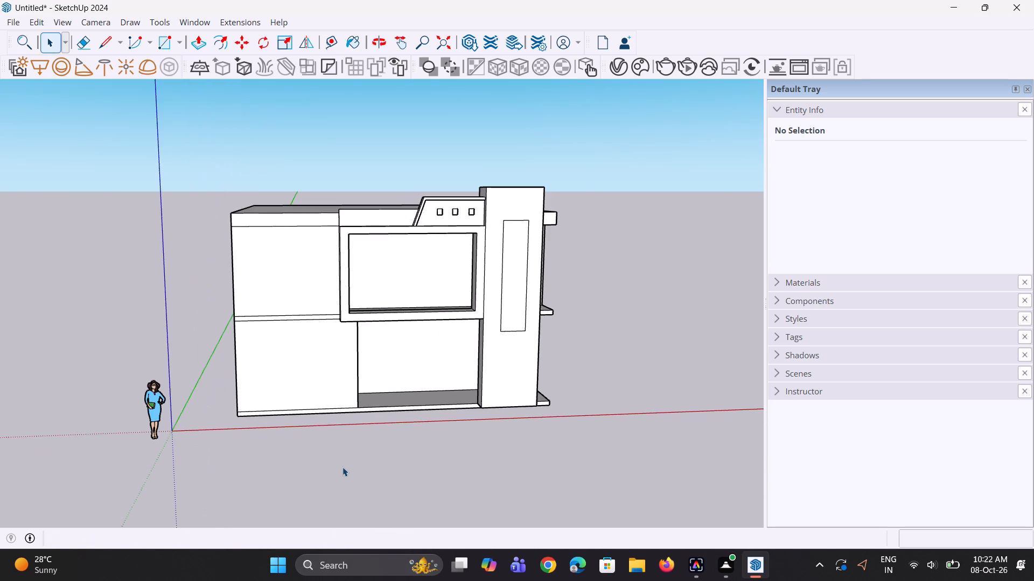
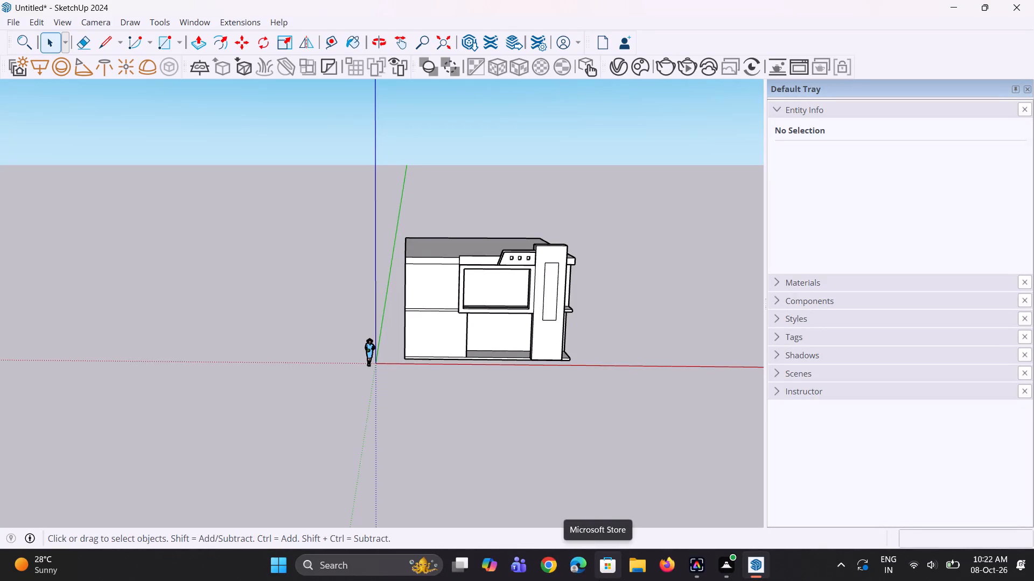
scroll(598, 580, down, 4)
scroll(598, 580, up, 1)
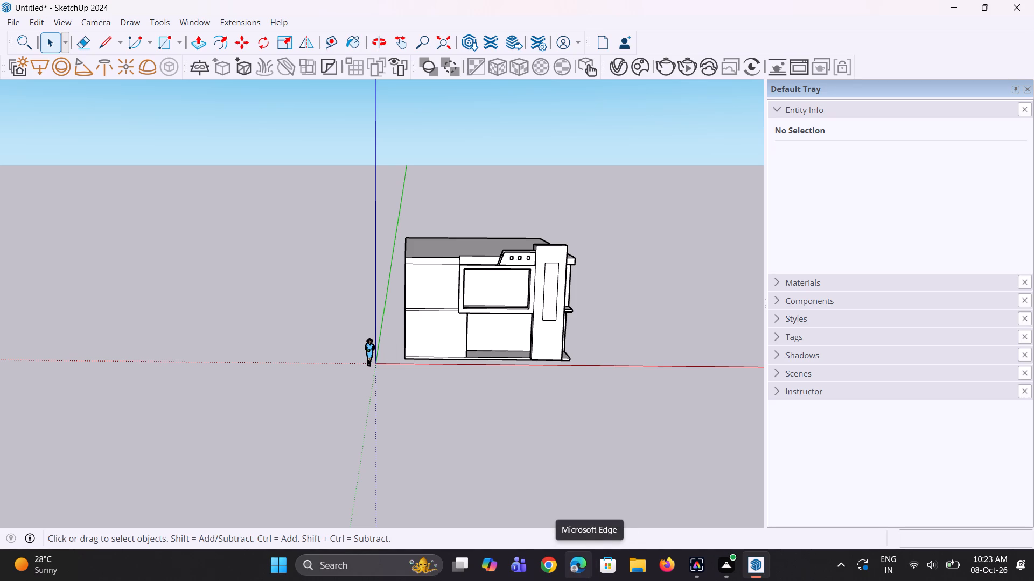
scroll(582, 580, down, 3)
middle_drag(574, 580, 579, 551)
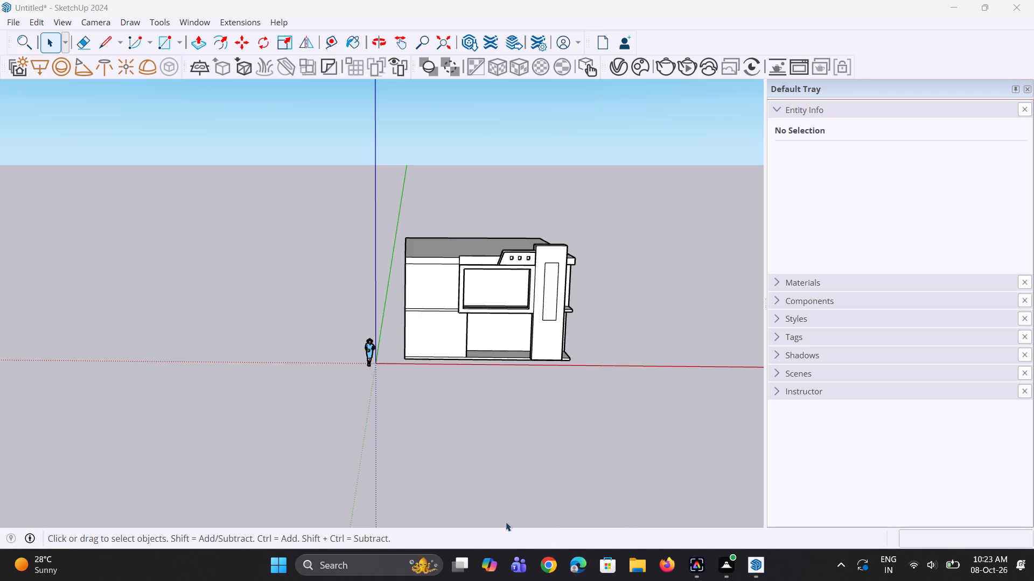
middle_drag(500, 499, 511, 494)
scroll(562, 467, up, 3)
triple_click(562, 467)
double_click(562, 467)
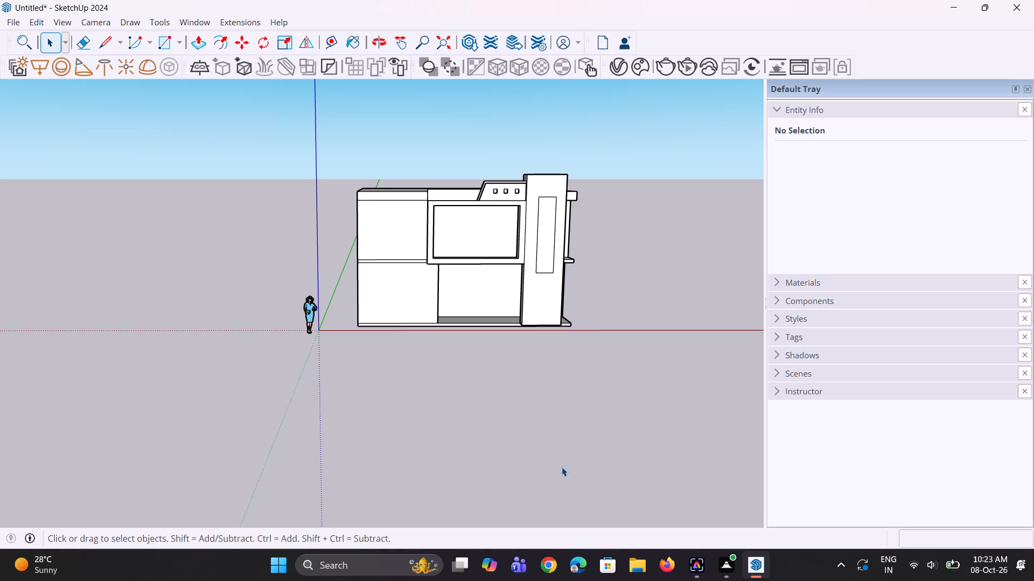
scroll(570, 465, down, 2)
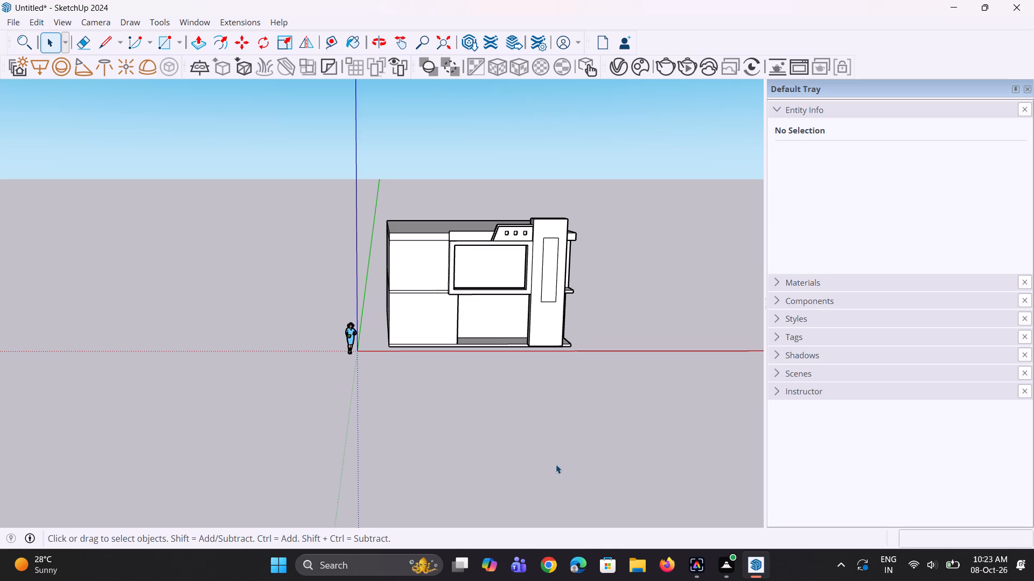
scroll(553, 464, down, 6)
Examine the building's front elevation and side wall from several angles, including the projecting frame, parapet and tower.
middle_drag(546, 463, 621, 451)
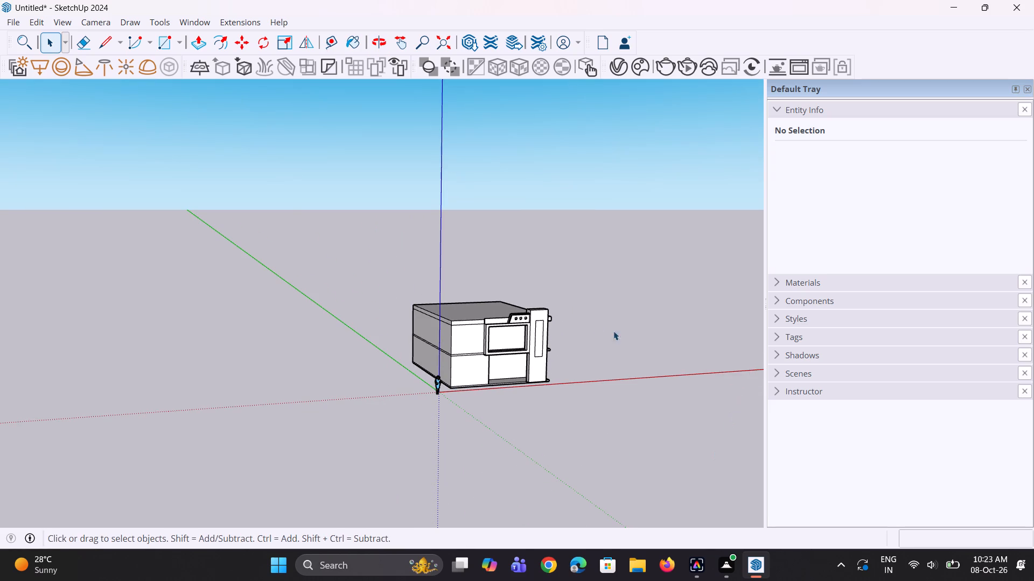
double_click(591, 325)
middle_drag(596, 352, 547, 370)
scroll(505, 382, up, 7)
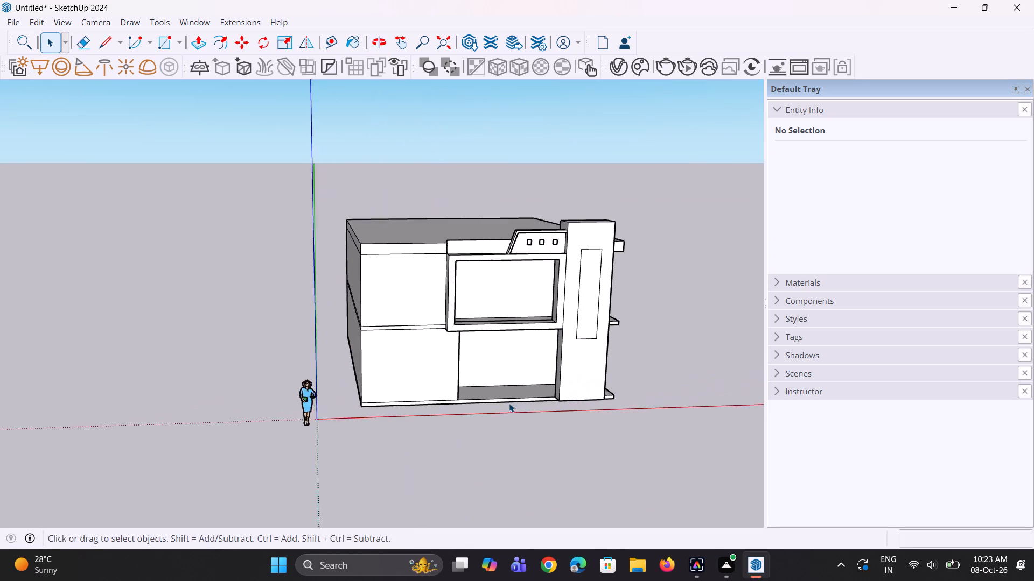
scroll(509, 403, up, 2)
middle_drag(505, 404, 439, 367)
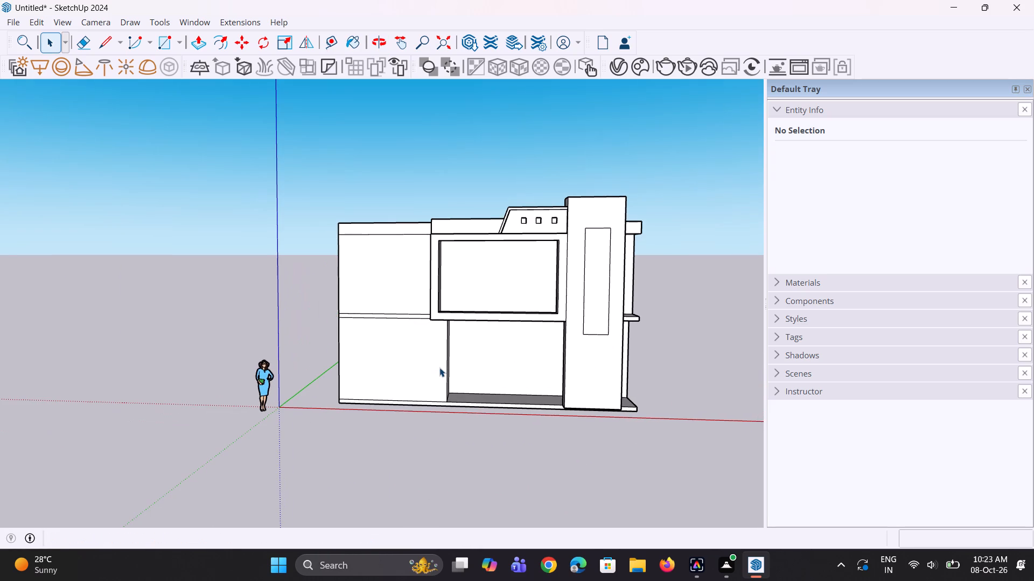
scroll(439, 367, down, 4)
middle_drag(430, 366, 449, 350)
scroll(567, 369, up, 5)
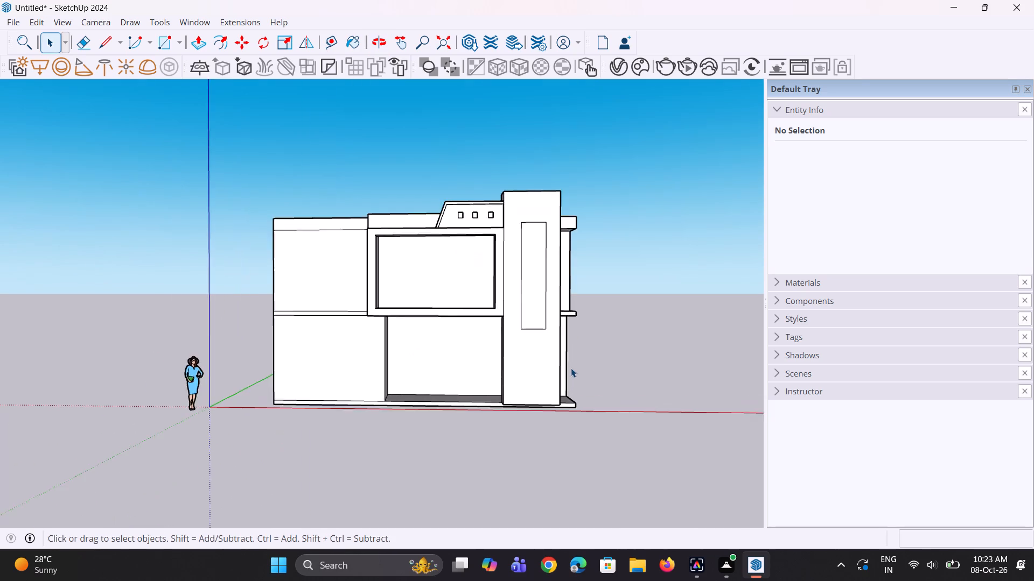
middle_drag(602, 367, 619, 362)
scroll(617, 363, down, 7)
middle_drag(626, 358, 660, 348)
scroll(616, 364, up, 6)
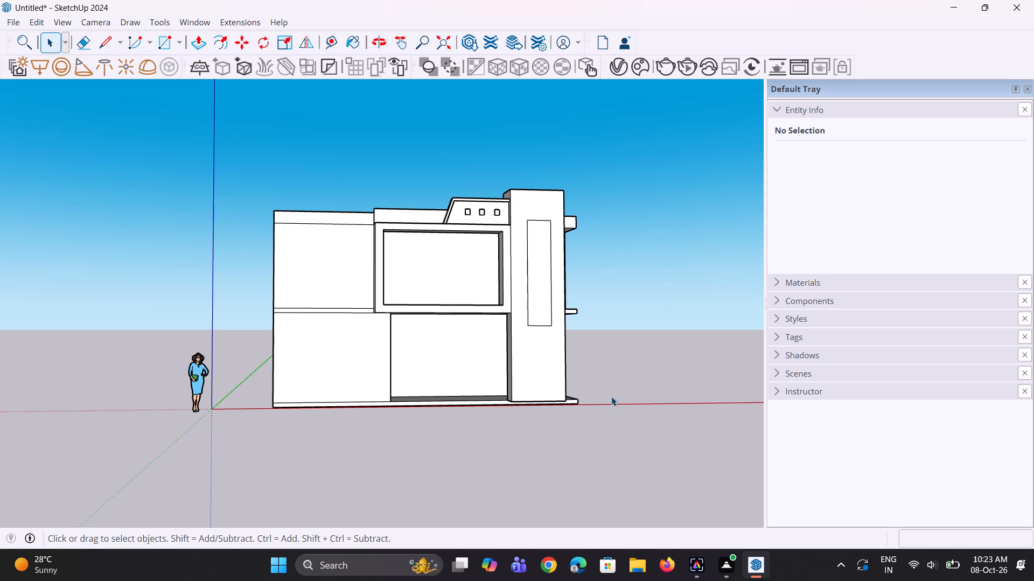
scroll(959, 519, down, 4)
middle_drag(938, 461, 951, 454)
middle_drag(602, 396, 647, 393)
scroll(592, 403, up, 4)
scroll(509, 463, down, 3)
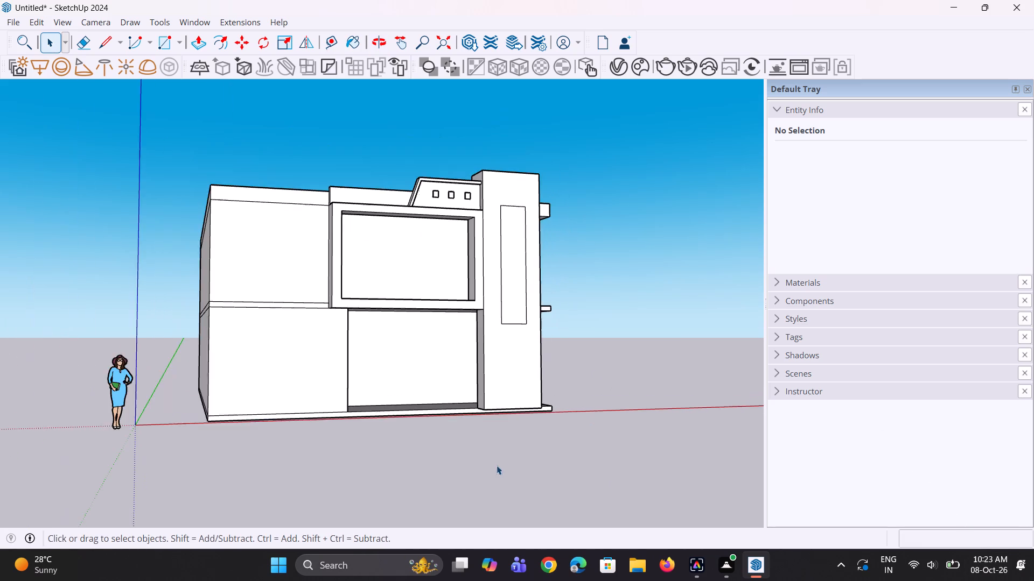
middle_drag(511, 463, 542, 458)
scroll(542, 458, up, 1)
middle_drag(494, 470, 414, 499)
scroll(164, 449, up, 1)
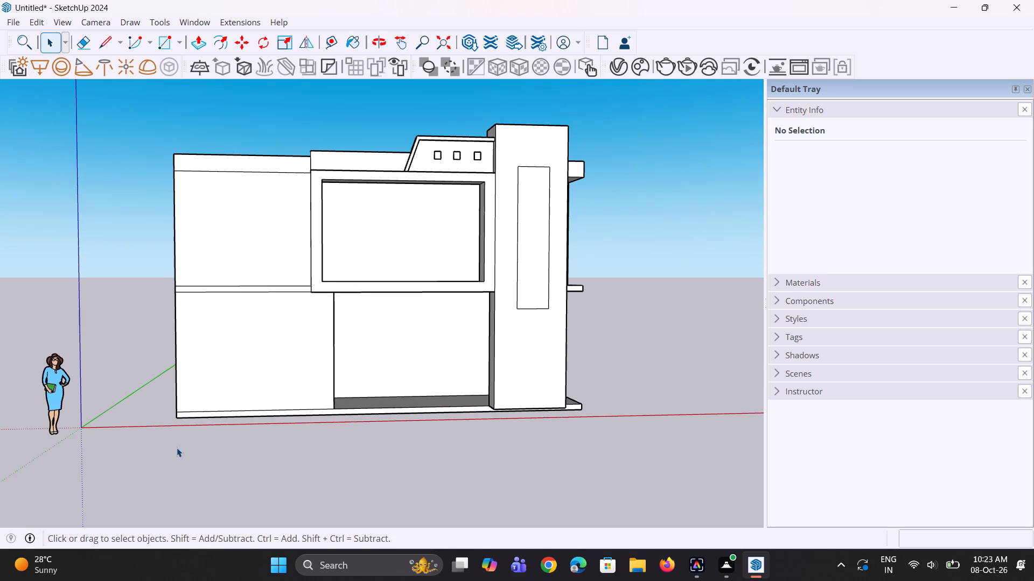
scroll(176, 450, down, 15)
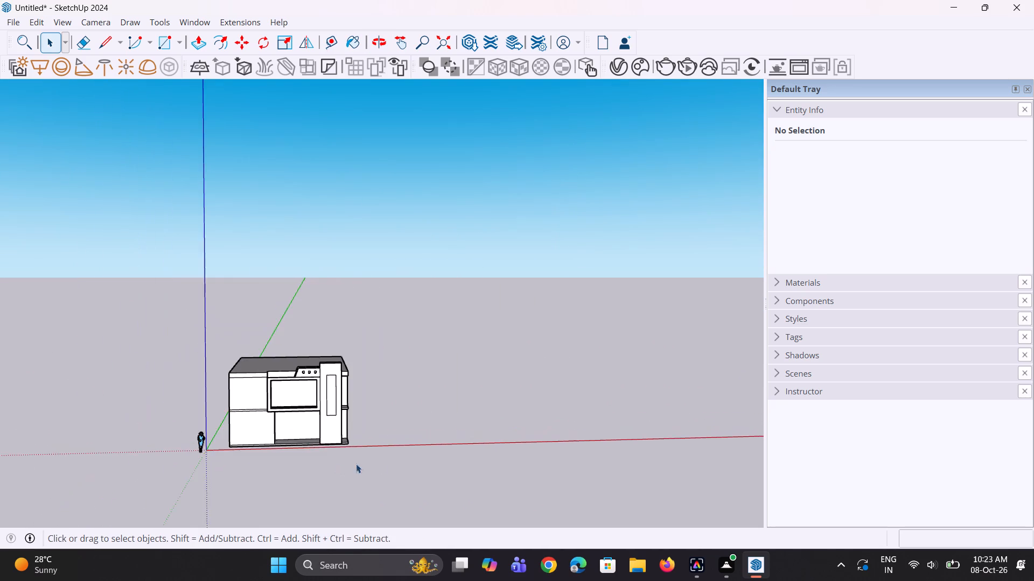
scroll(356, 464, down, 7)
scroll(320, 484, up, 12)
middle_drag(621, 492, 644, 488)
scroll(624, 492, up, 1)
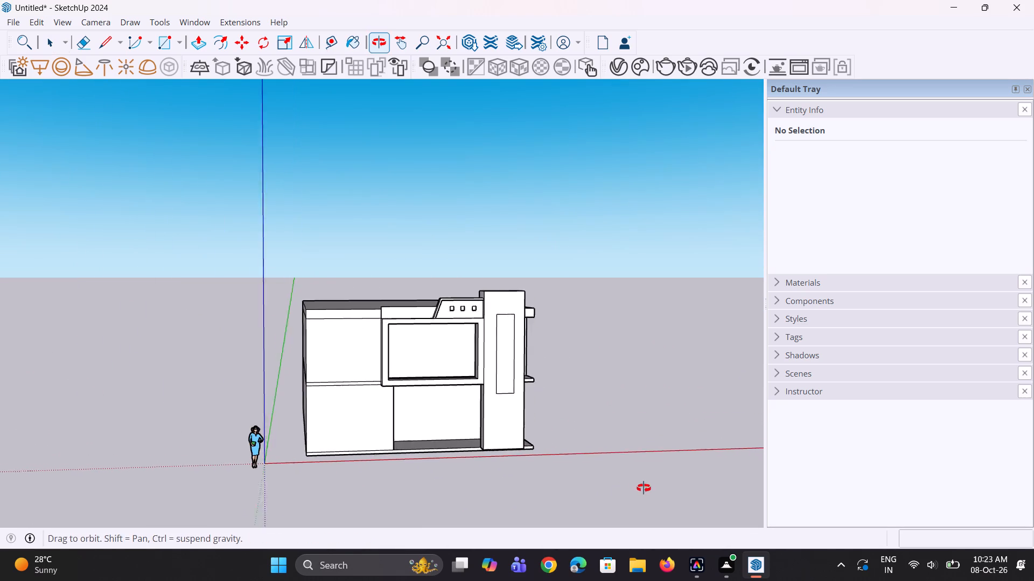
middle_drag(644, 488, 639, 484)
scroll(449, 454, up, 2)
scroll(333, 447, up, 4)
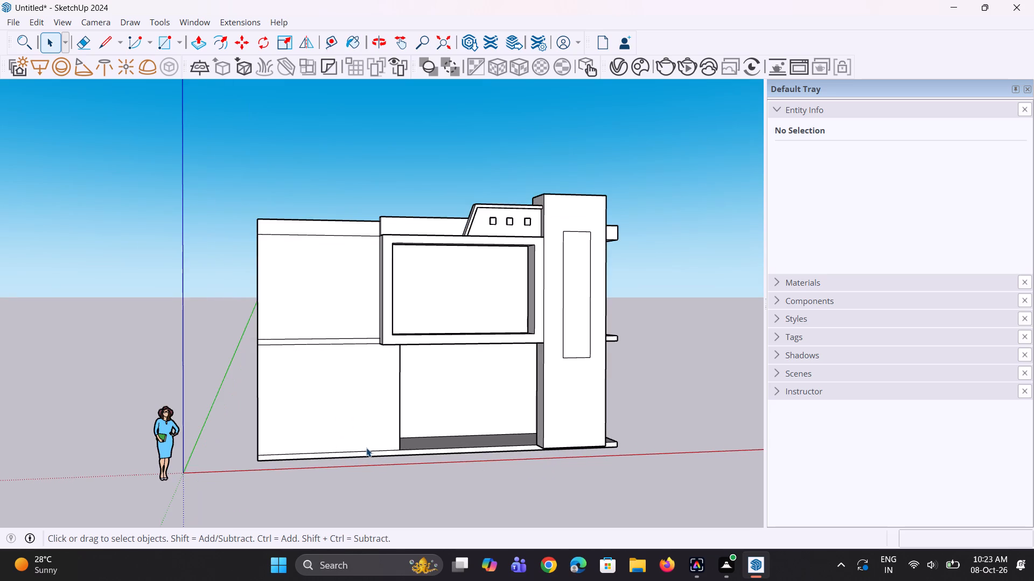
scroll(379, 459, down, 3)
middle_drag(383, 459, 410, 456)
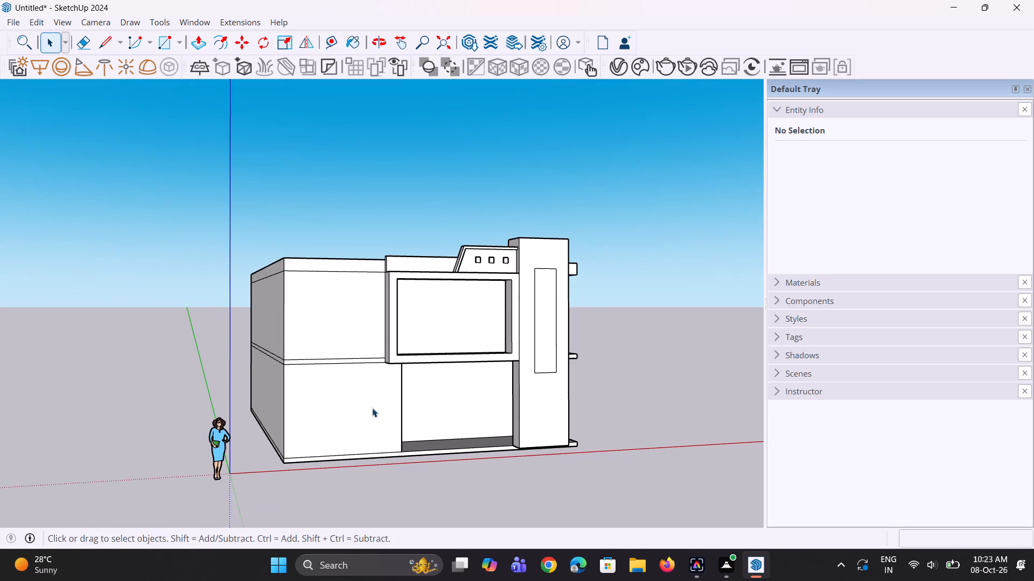
Draw a window rectangle about 4' wide by 5' 4" high on the upper-floor front wall beside the projecting frame.
scroll(343, 363, up, 1)
key(r)
key(space)
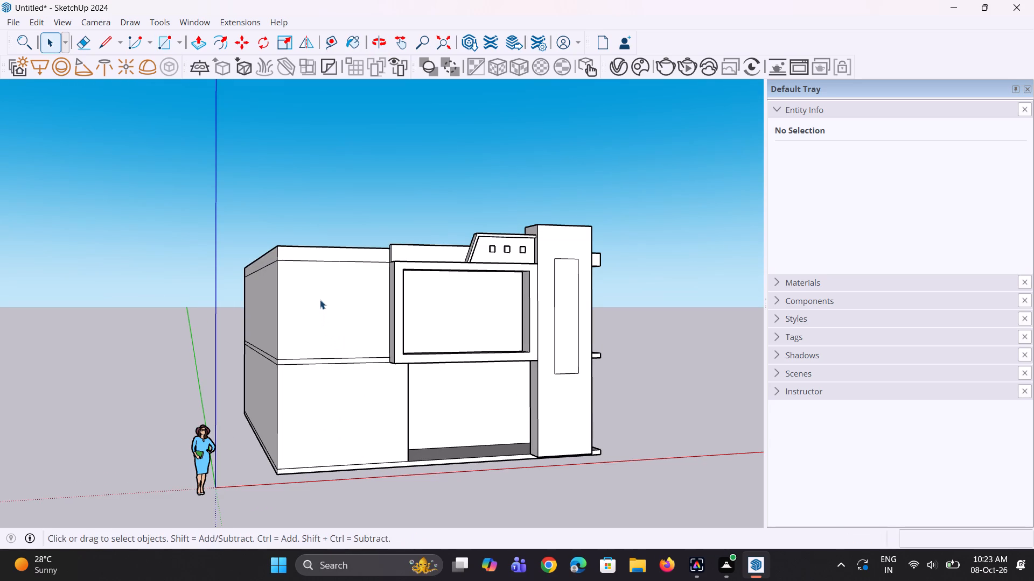
key(r)
click(313, 292)
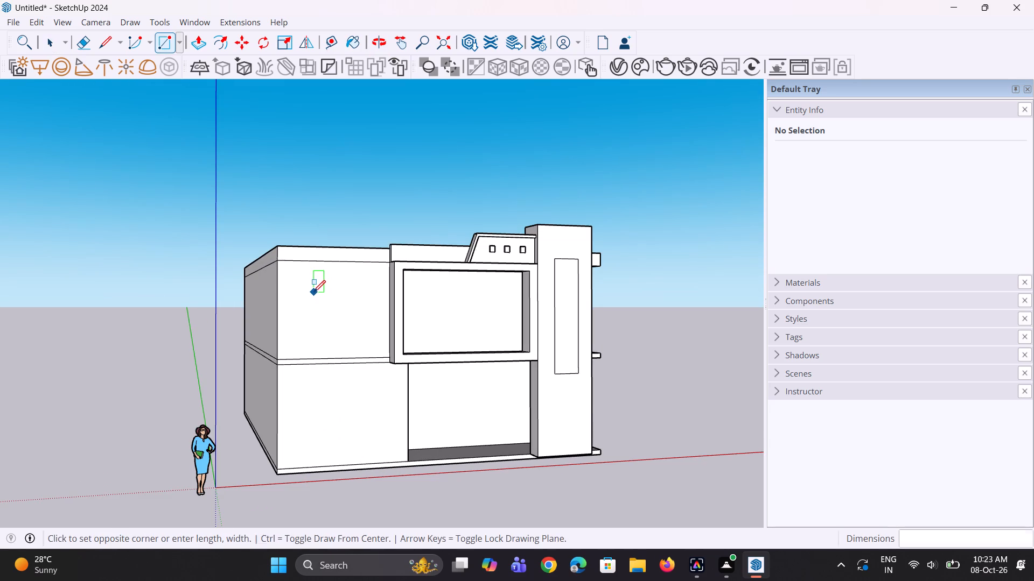
click(354, 346)
Offset the upper-floor window rectangle outward to form a surrounding frame outline, leaving nothing selected.
middle_drag(369, 362, 274, 404)
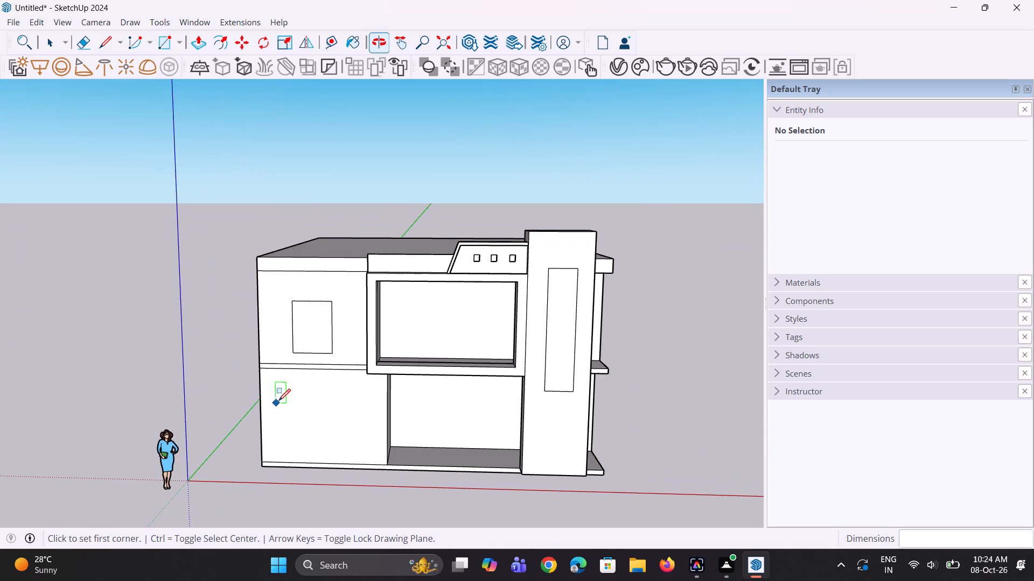
scroll(287, 369, up, 2)
key(space)
key(f)
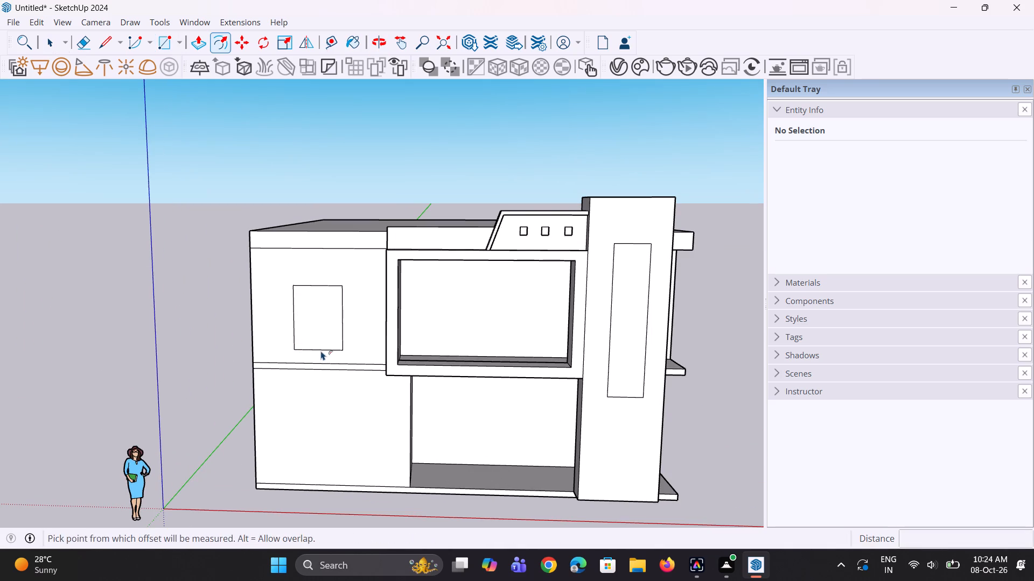
click(331, 337)
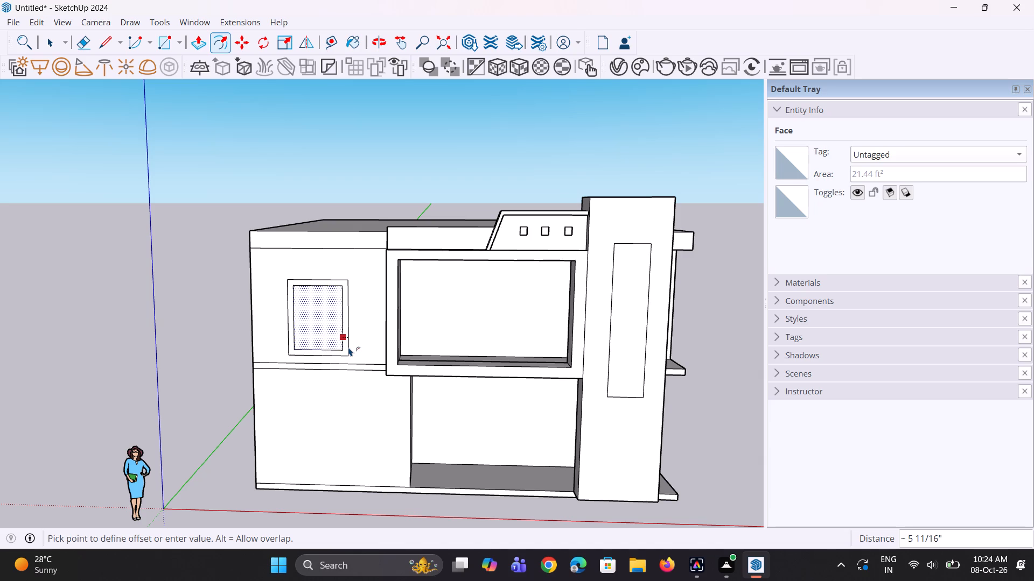
click(351, 348)
middle_drag(344, 365, 348, 353)
key(space)
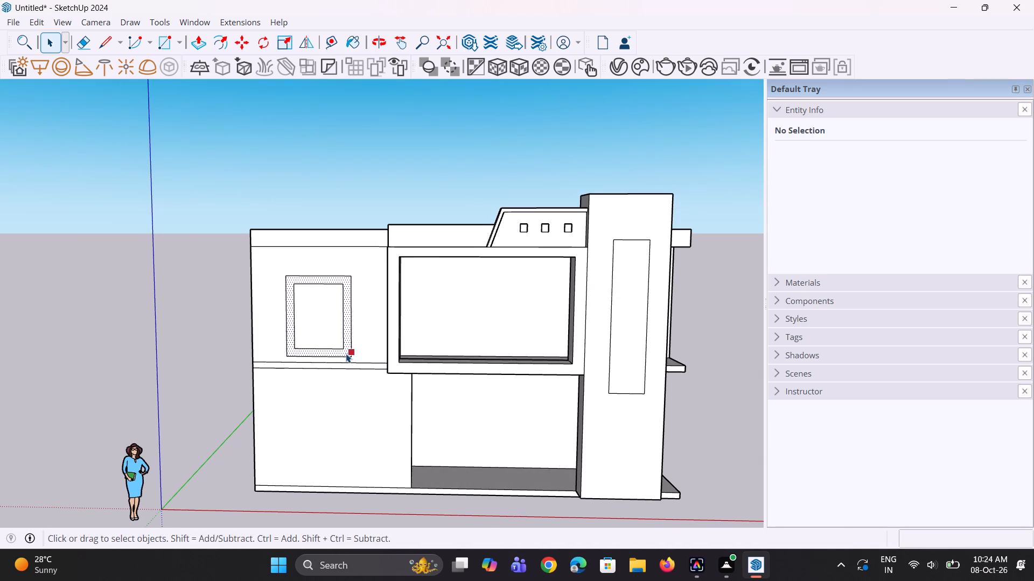
key(space)
middle_drag(335, 352, 346, 351)
key(space)
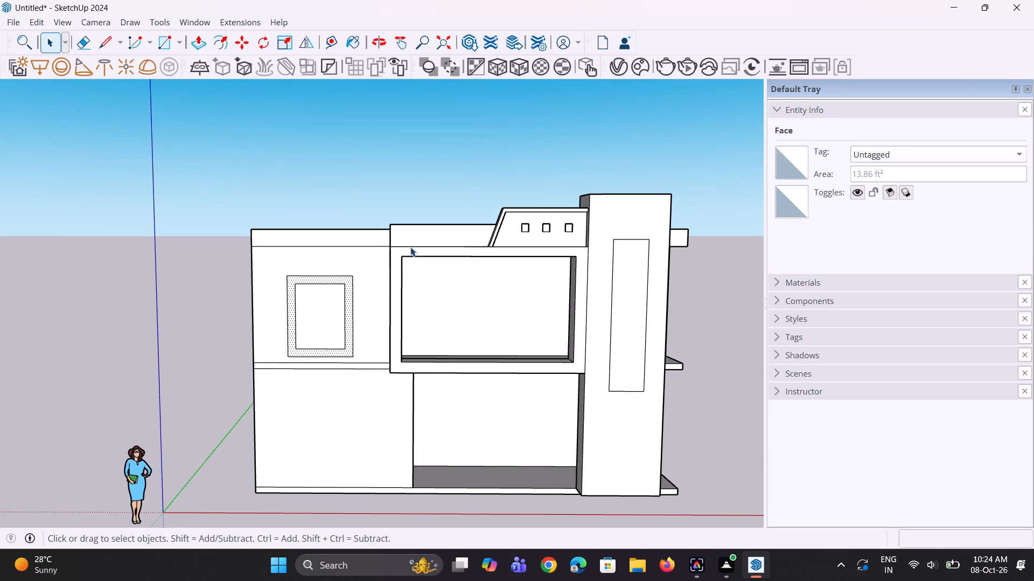
click(382, 212)
Draw a vertical 5' 4" line across the inner window rectangle, slightly off its centre on the side away from the projecting frame.
middle_drag(288, 309, 312, 332)
scroll(345, 322, up, 3)
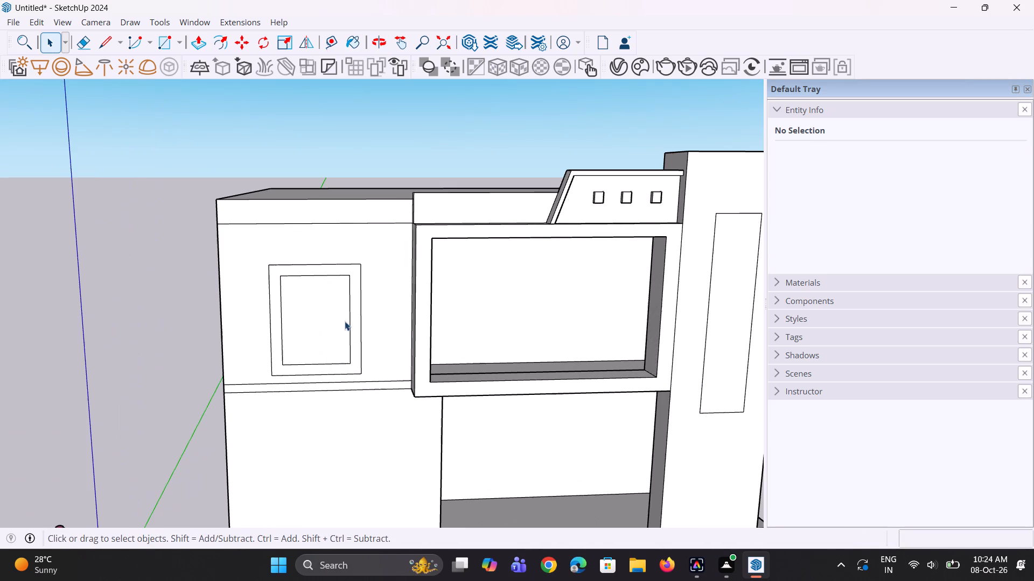
key(l)
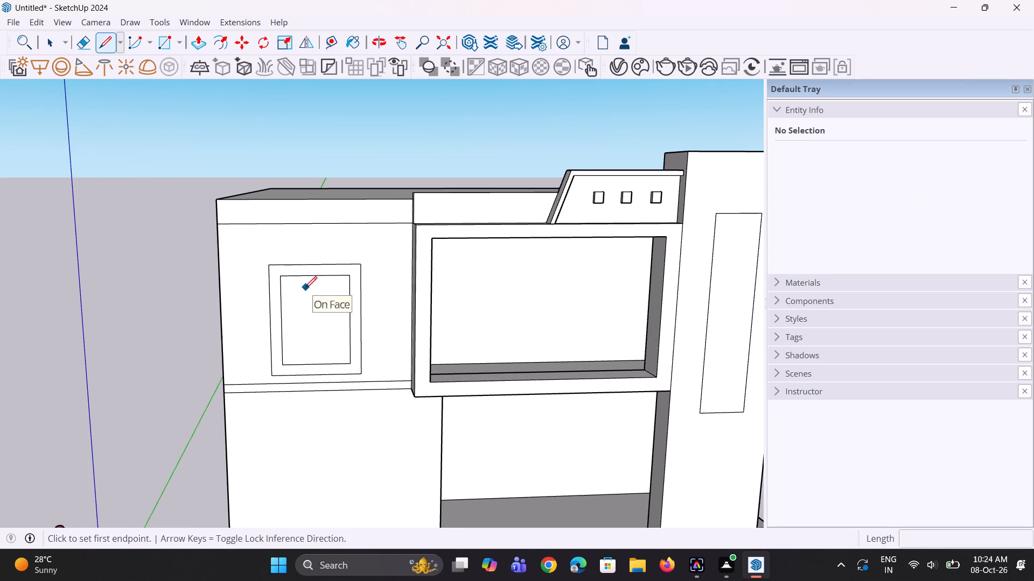
key(space)
key(l)
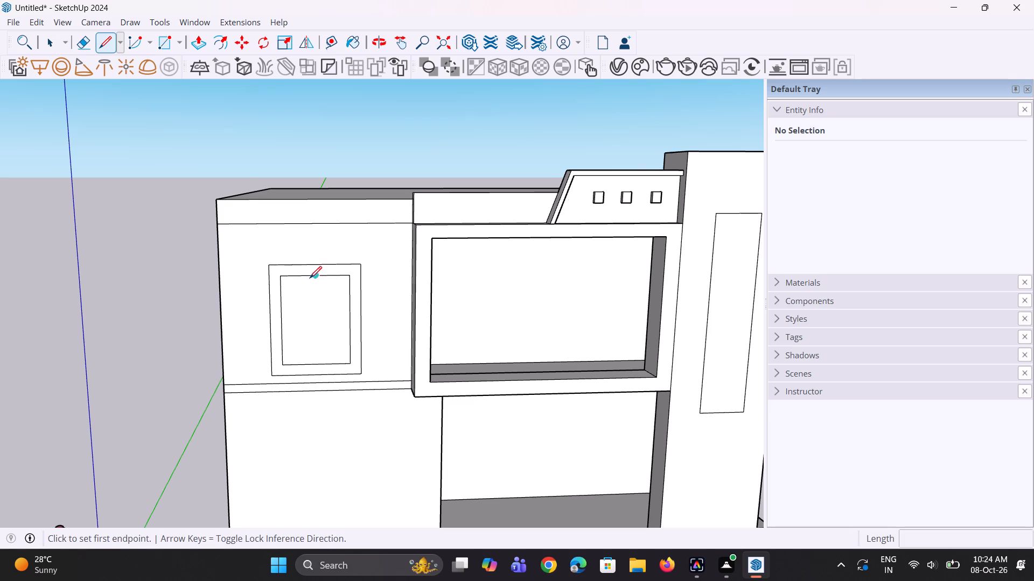
click(308, 276)
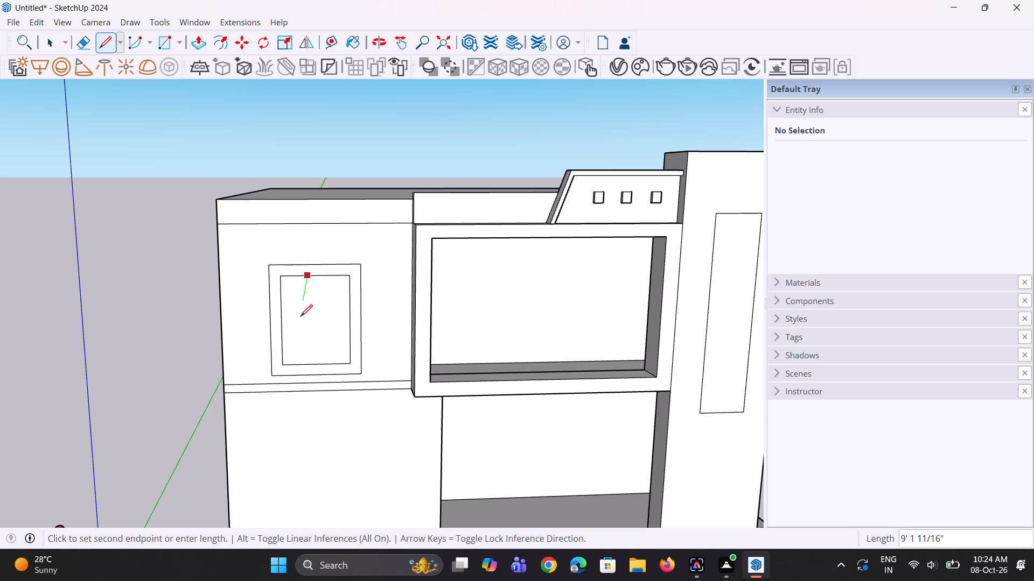
click(308, 364)
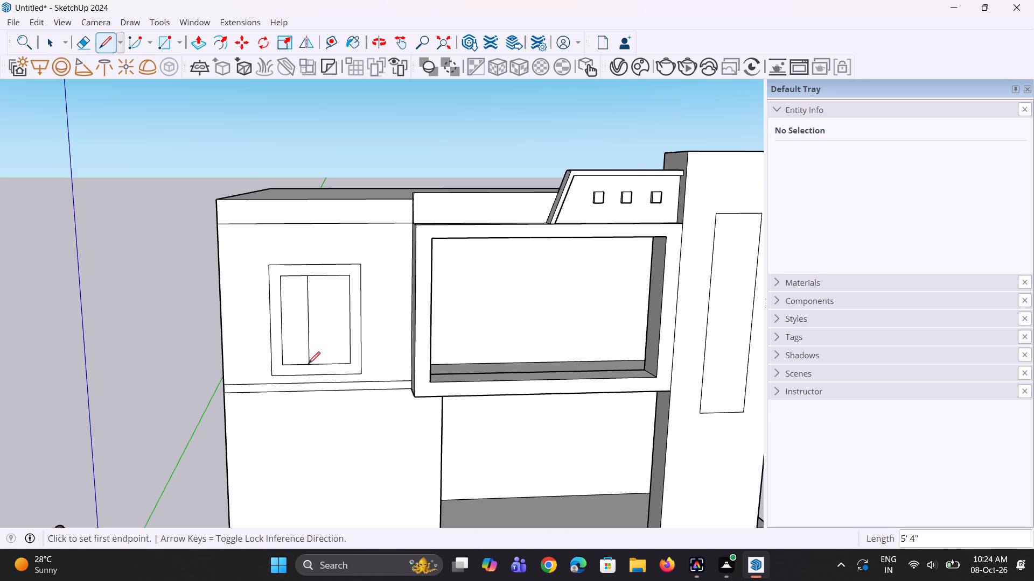
key(space)
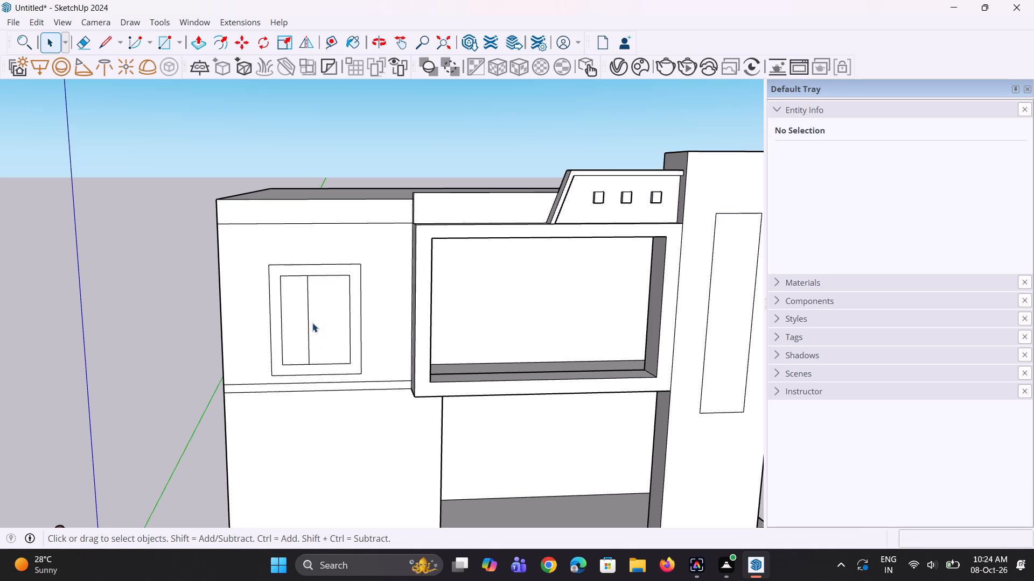
Copy the window's vertical line about 6 1/2" towards the projecting frame to form a central mullion strip, leaving nothing selected.
click(309, 320)
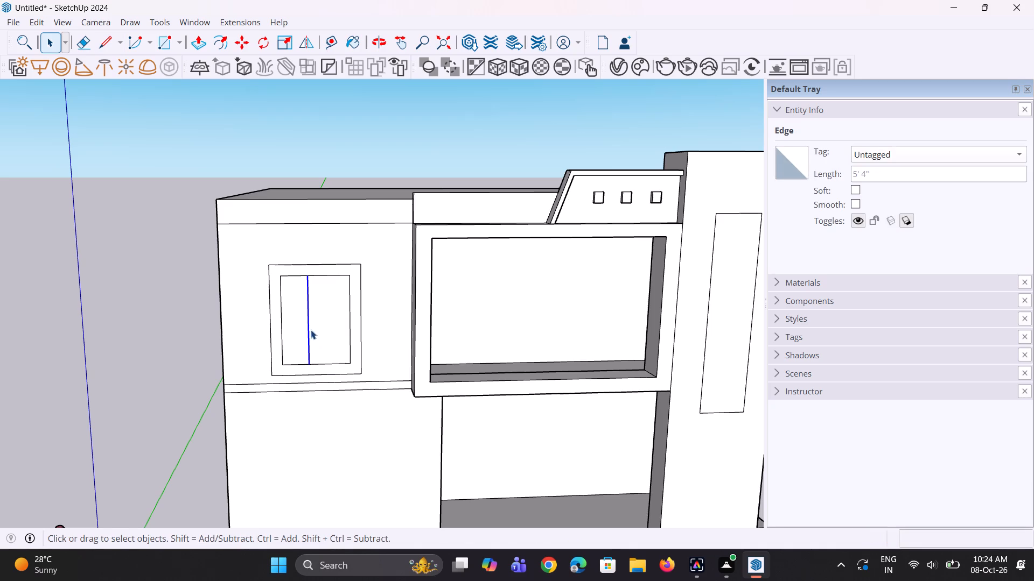
key(m)
click(310, 362)
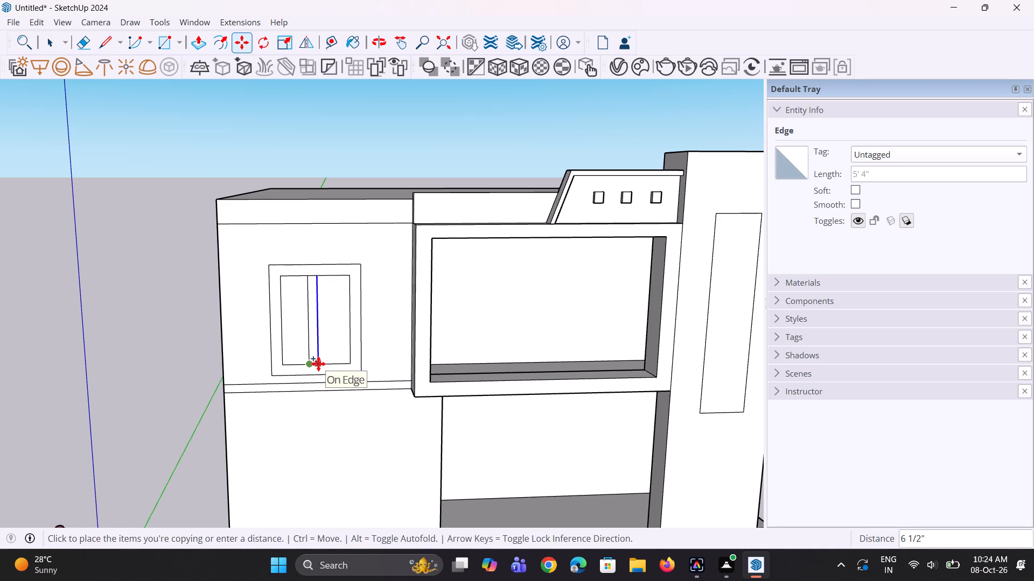
click(318, 364)
scroll(362, 377, down, 3)
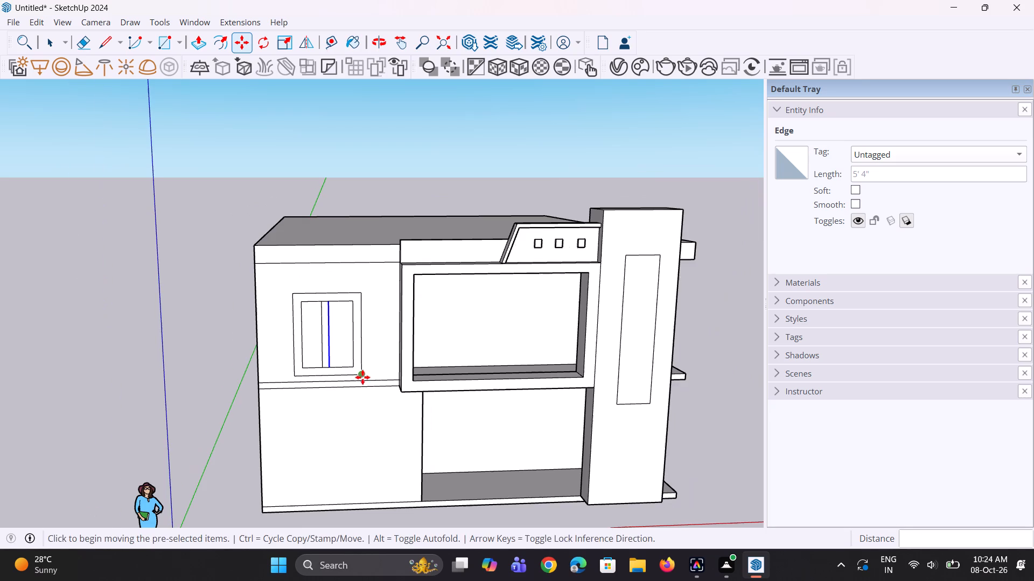
key(space)
key(space)
click(388, 185)
Examine the upper-floor window outline with its surrounding frame and central mullion strip up close.
middle_drag(253, 419, 271, 409)
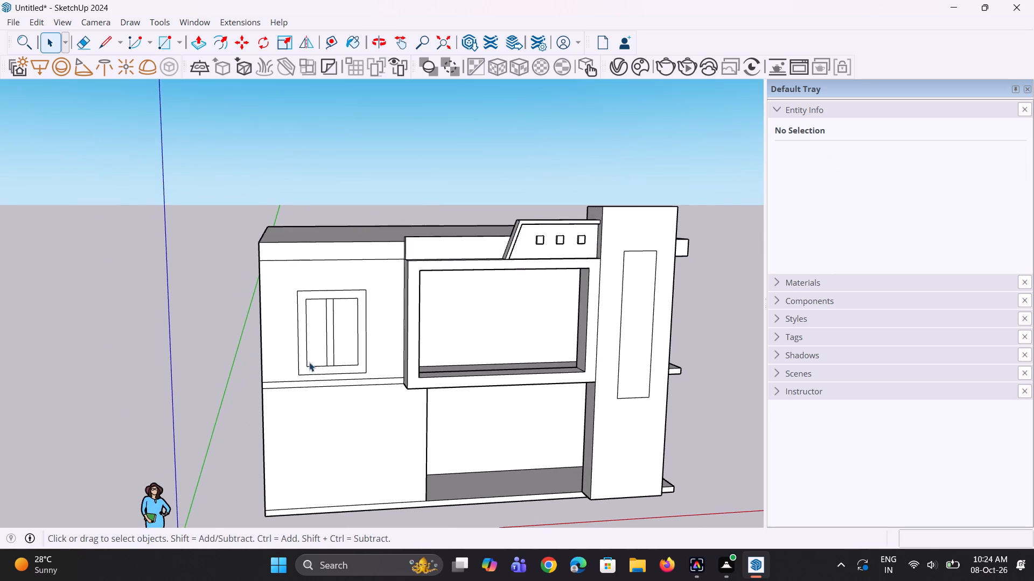
scroll(312, 360, up, 5)
middle_drag(332, 344, 348, 343)
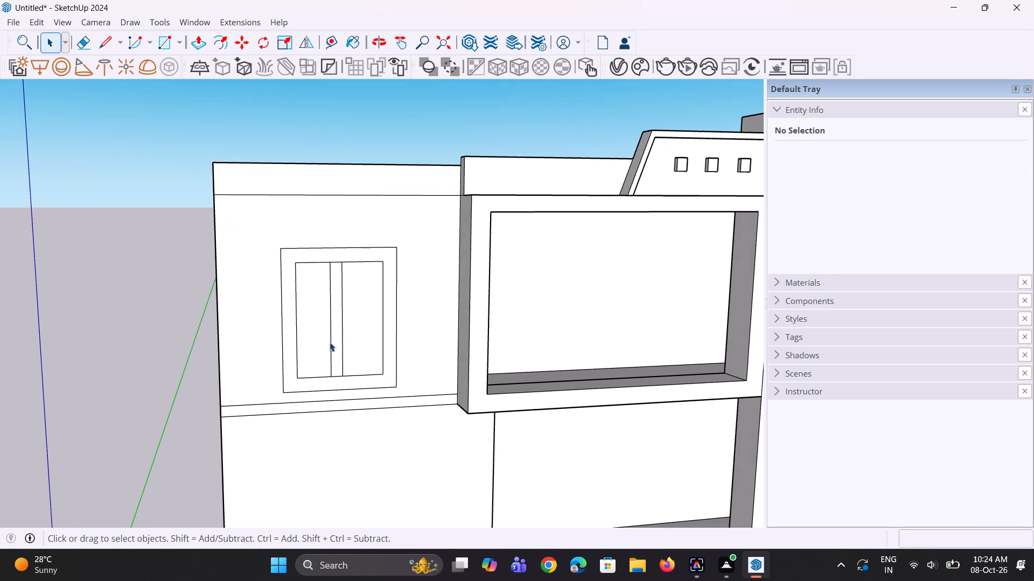
scroll(330, 343, down, 4)
middle_drag(329, 345, 347, 345)
scroll(346, 340, up, 2)
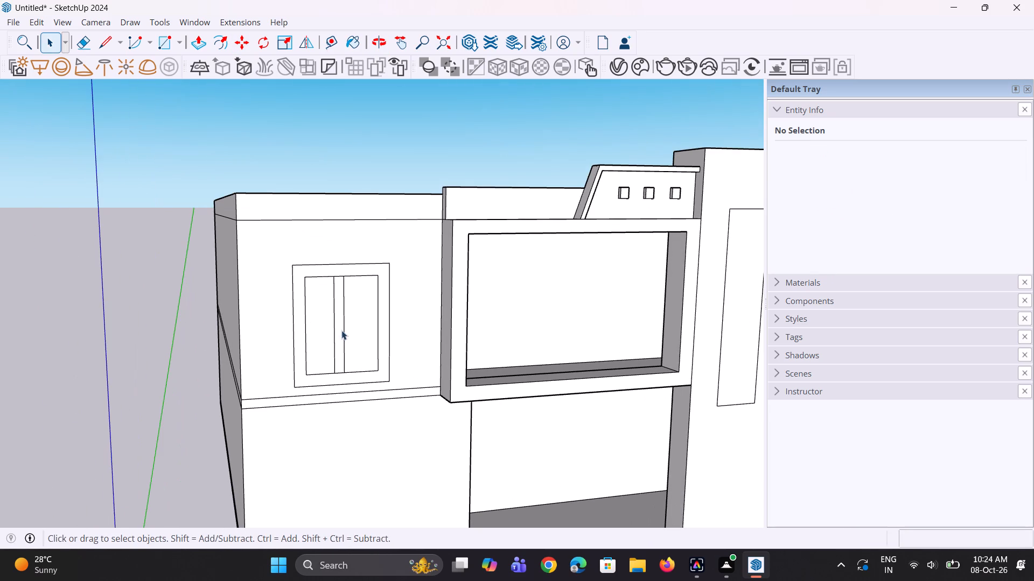
Move the mullion line farther from the projecting frame about 2" towards that frame to narrow the strip, leaving nothing selected.
click(333, 328)
scroll(329, 385, up, 6)
key(m)
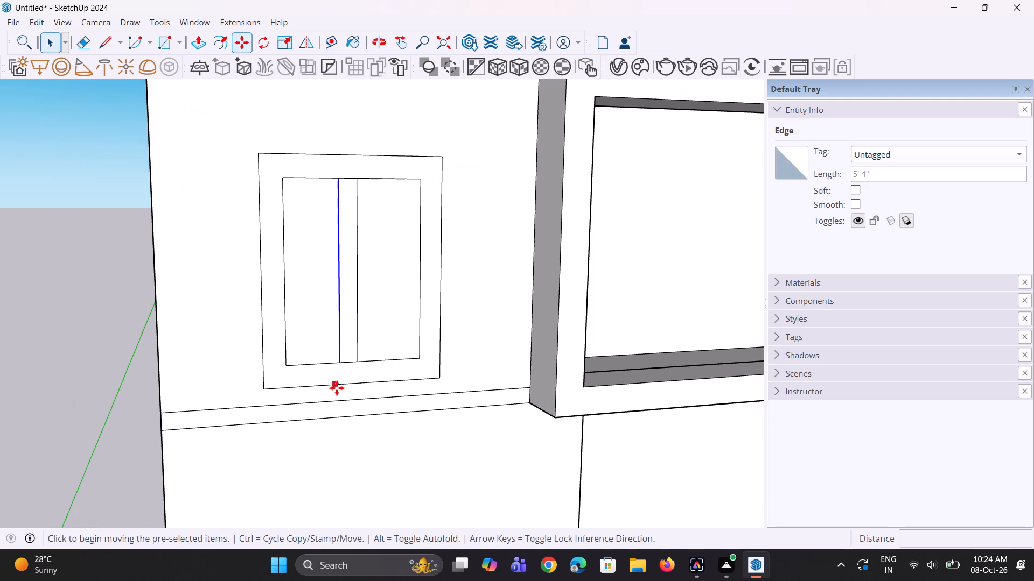
scroll(341, 374, up, 1)
click(343, 362)
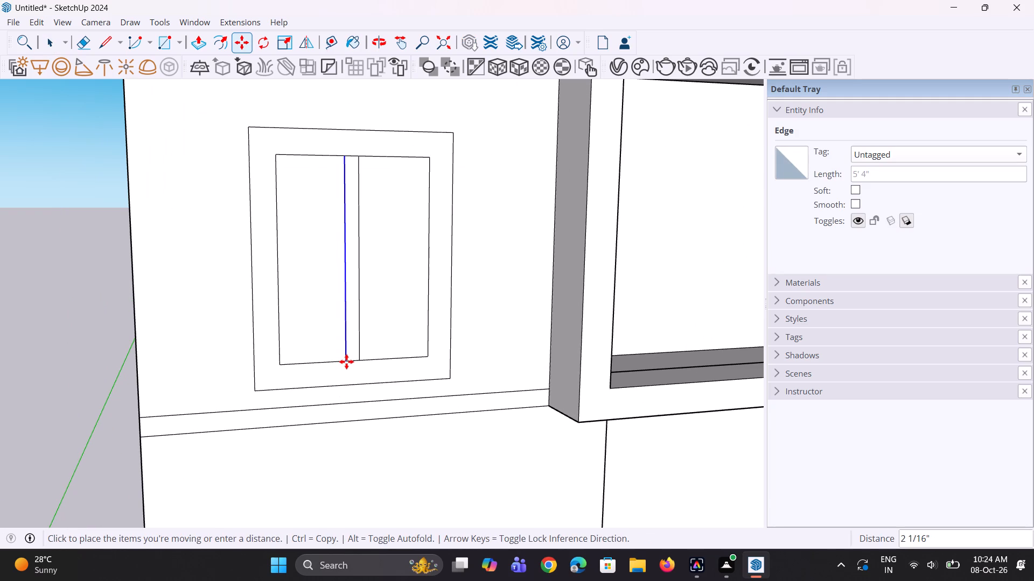
click(347, 362)
scroll(347, 380, down, 10)
key(space)
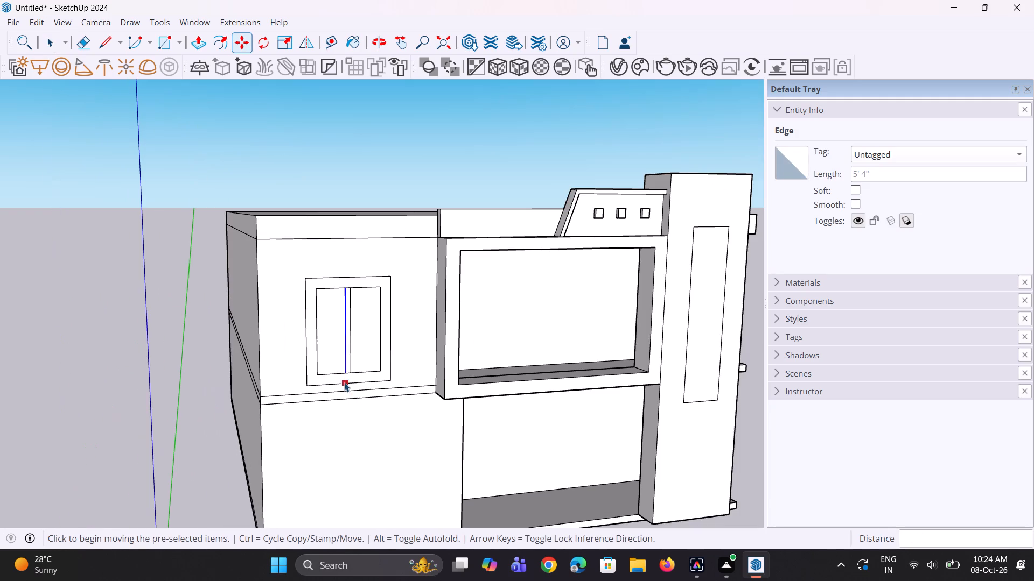
key(space)
click(427, 172)
Examine the upper-floor window outline and its narrowed mullion strip from several angles.
middle_drag(406, 351, 386, 360)
scroll(350, 370, up, 2)
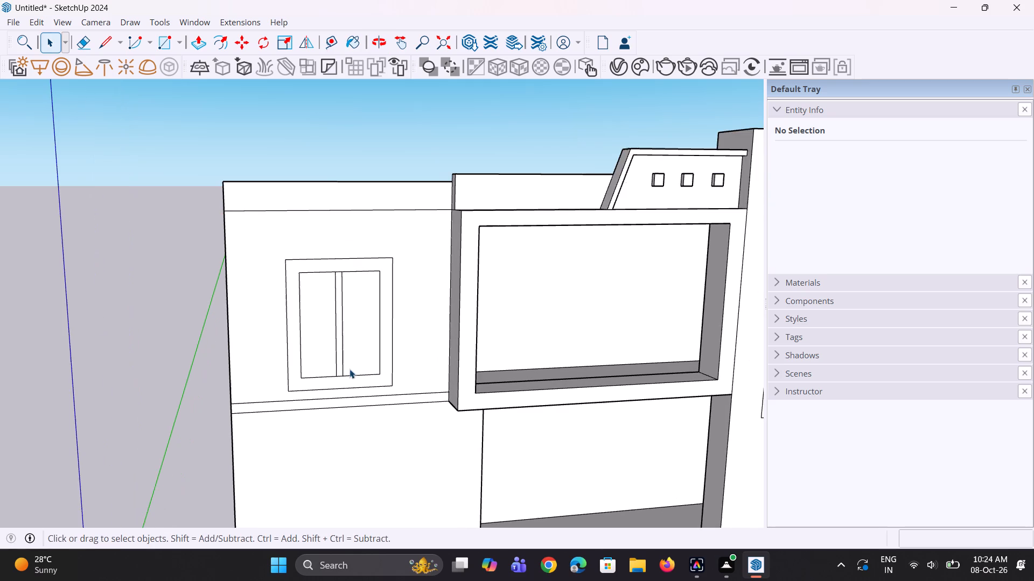
scroll(349, 369, down, 3)
middle_drag(318, 377, 305, 364)
scroll(318, 325, up, 2)
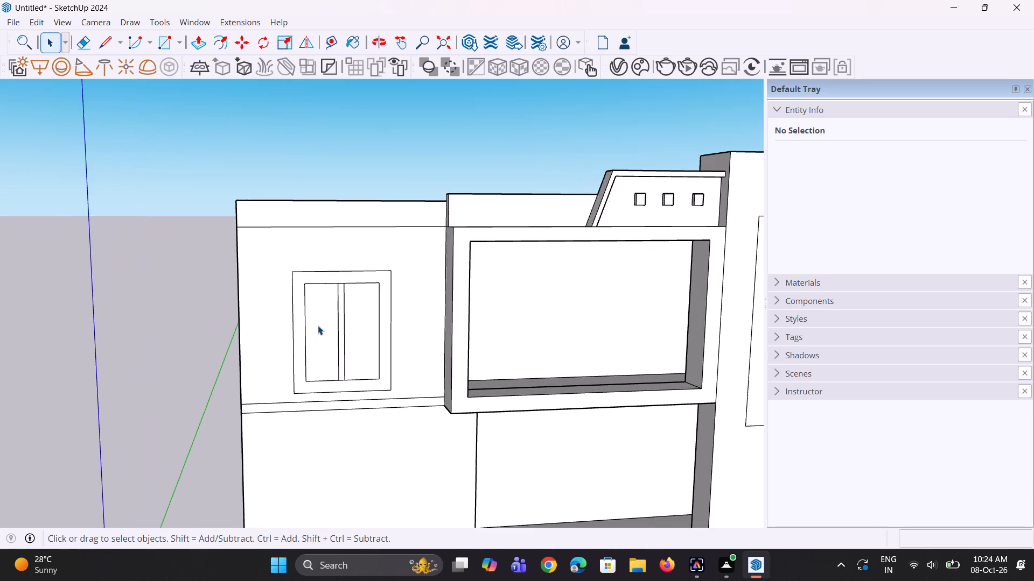
scroll(315, 326, up, 1)
middle_drag(317, 331, 337, 339)
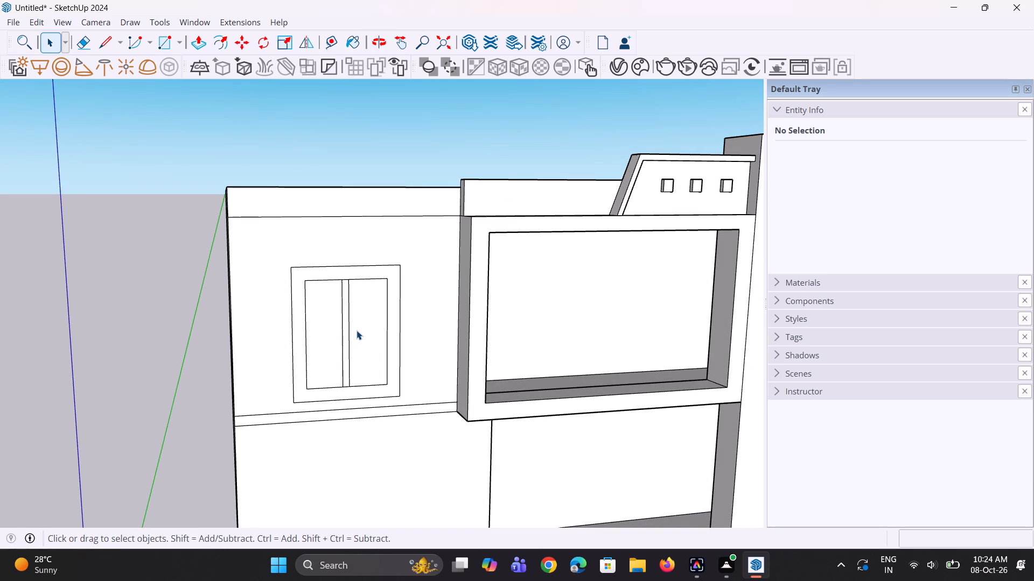
middle_drag(366, 353, 365, 389)
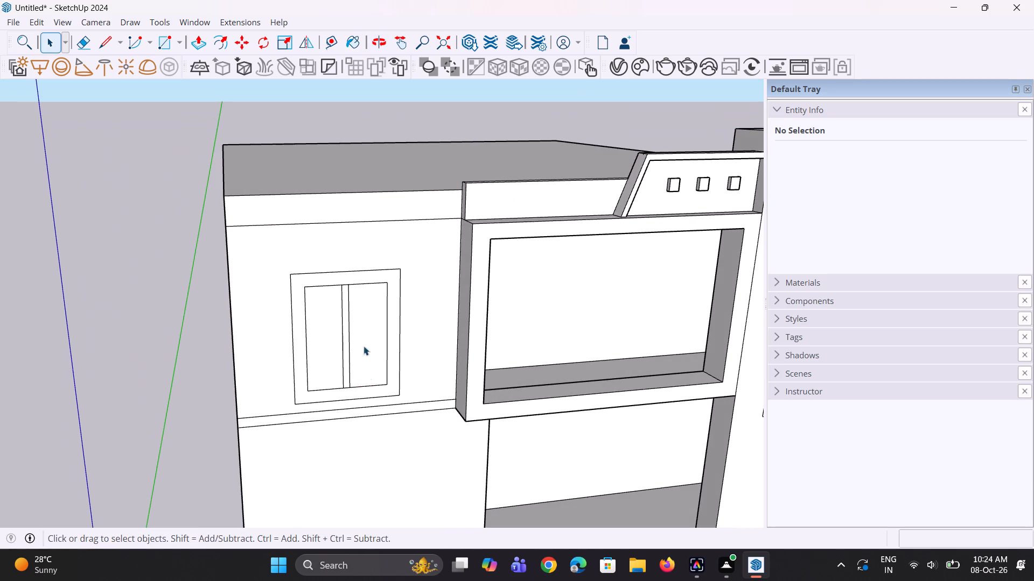
middle_drag(358, 377, 332, 379)
scroll(353, 379, down, 1)
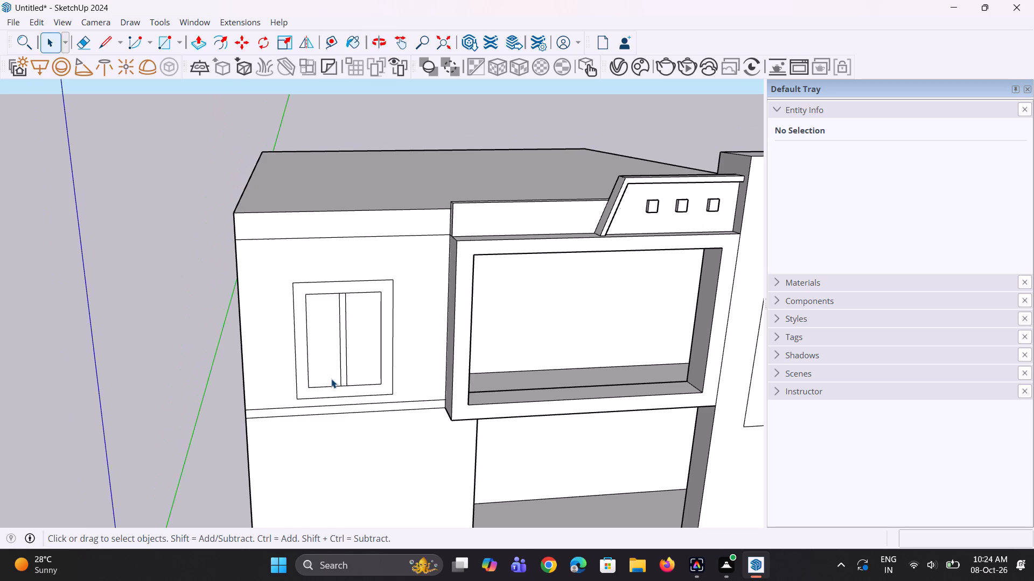
scroll(331, 379, up, 1)
middle_drag(331, 385, 317, 385)
scroll(354, 336, up, 2)
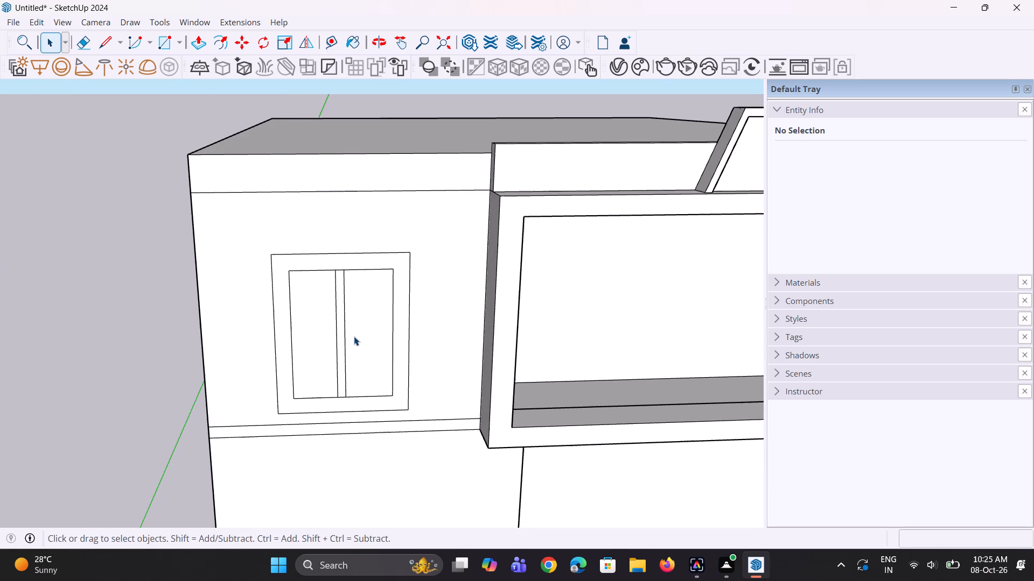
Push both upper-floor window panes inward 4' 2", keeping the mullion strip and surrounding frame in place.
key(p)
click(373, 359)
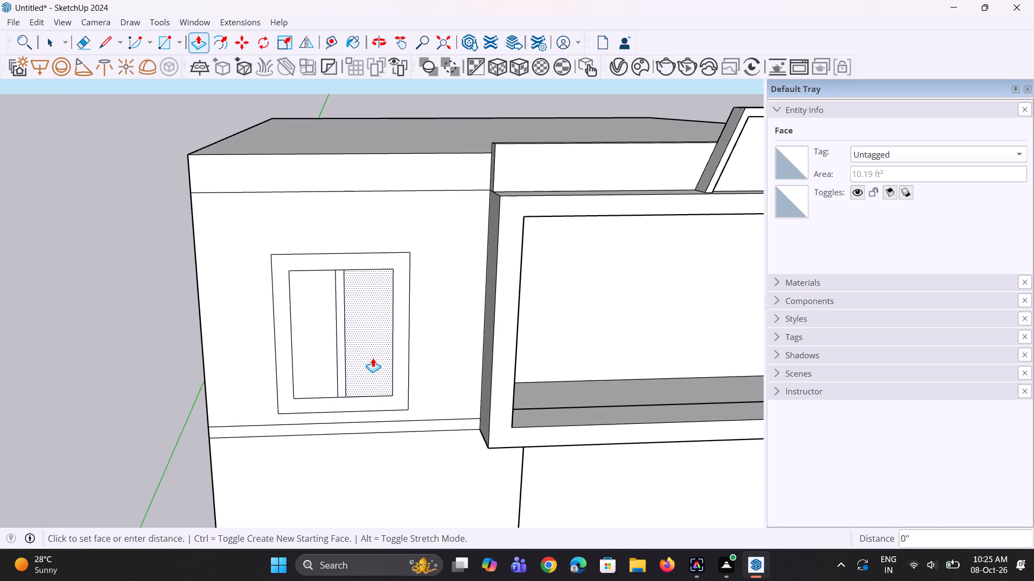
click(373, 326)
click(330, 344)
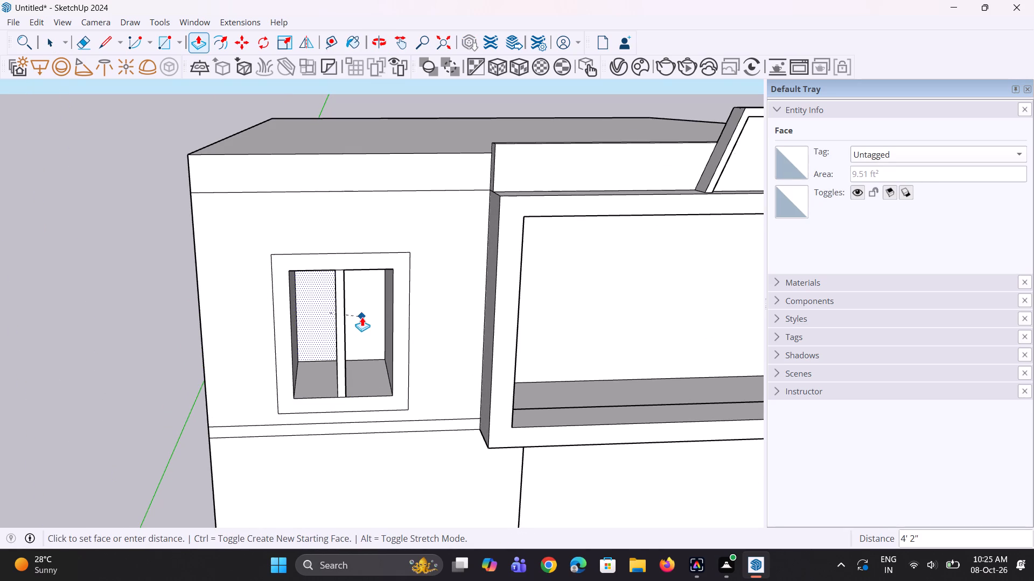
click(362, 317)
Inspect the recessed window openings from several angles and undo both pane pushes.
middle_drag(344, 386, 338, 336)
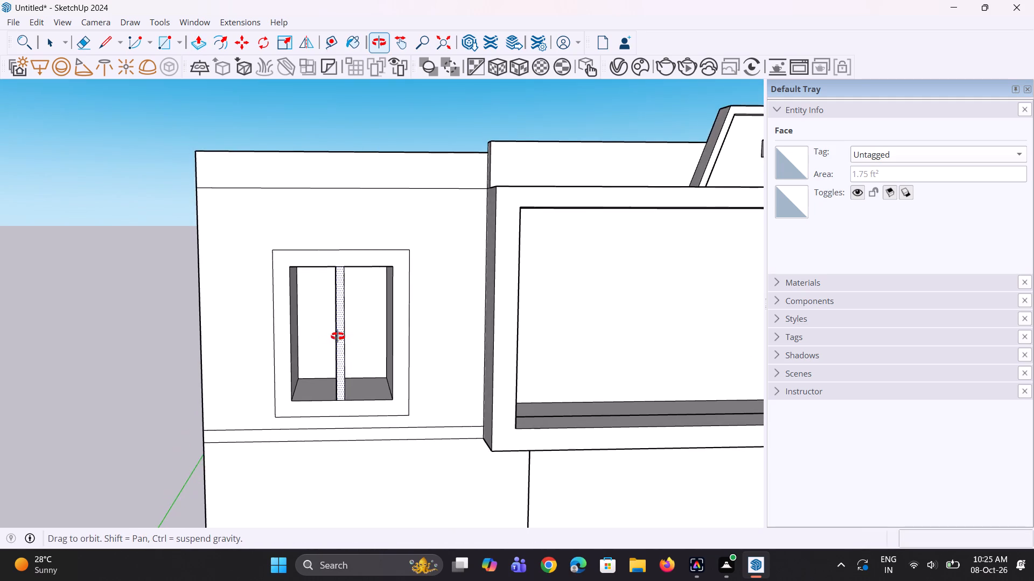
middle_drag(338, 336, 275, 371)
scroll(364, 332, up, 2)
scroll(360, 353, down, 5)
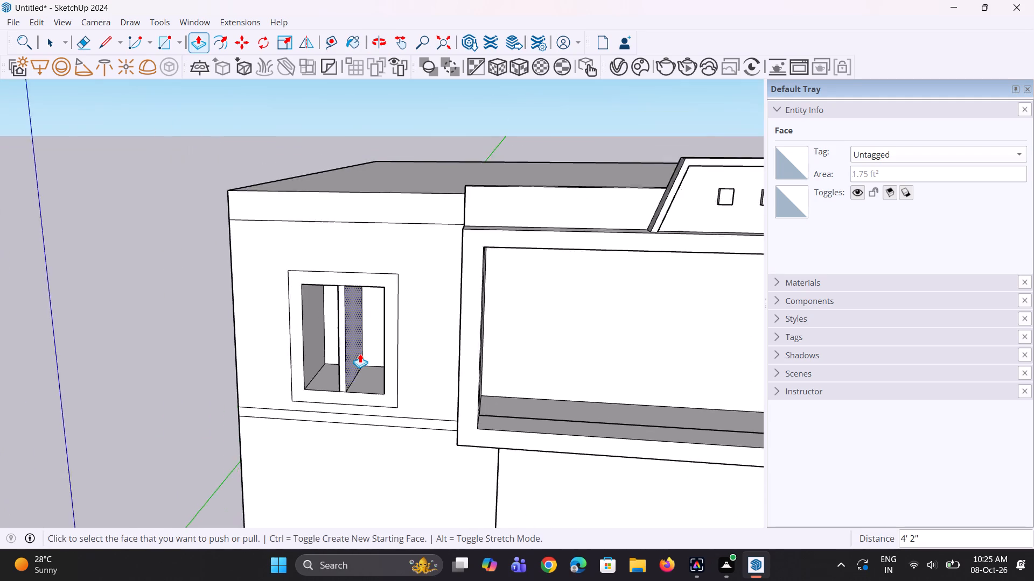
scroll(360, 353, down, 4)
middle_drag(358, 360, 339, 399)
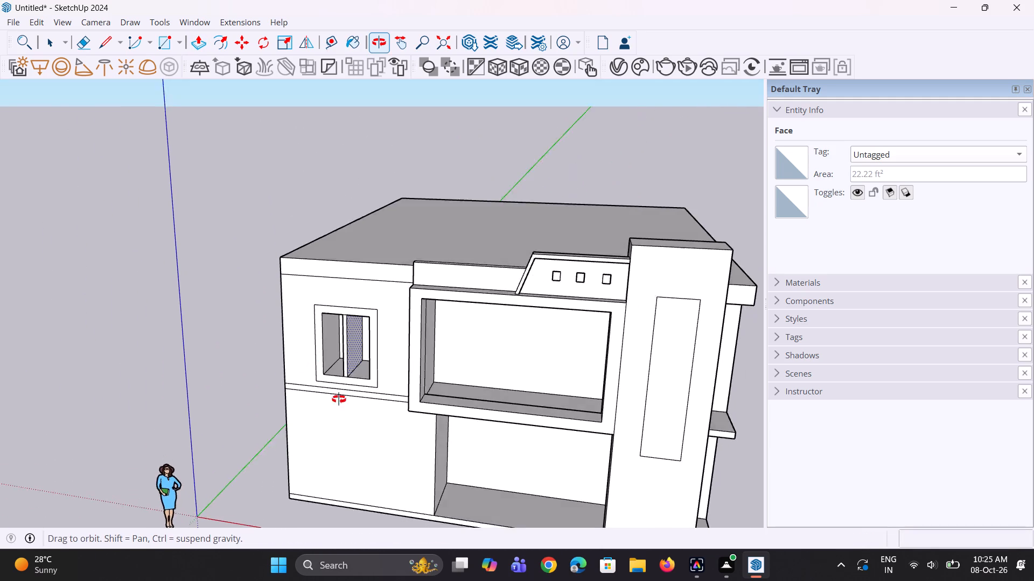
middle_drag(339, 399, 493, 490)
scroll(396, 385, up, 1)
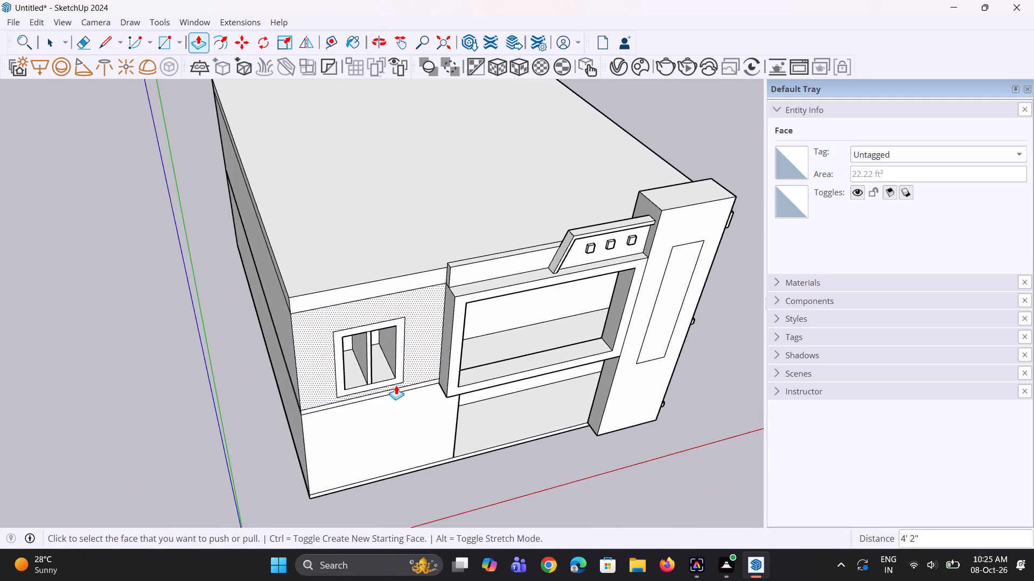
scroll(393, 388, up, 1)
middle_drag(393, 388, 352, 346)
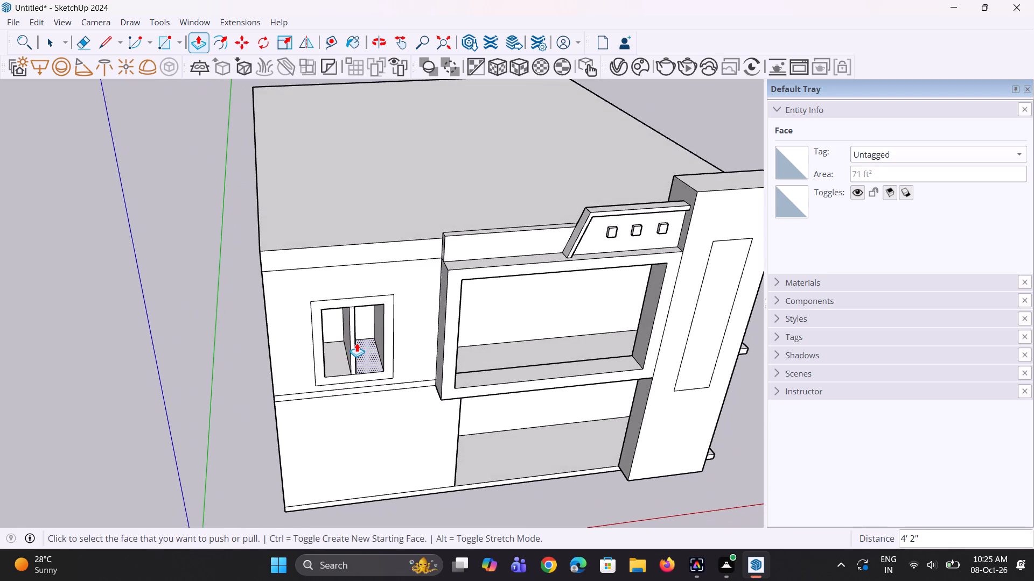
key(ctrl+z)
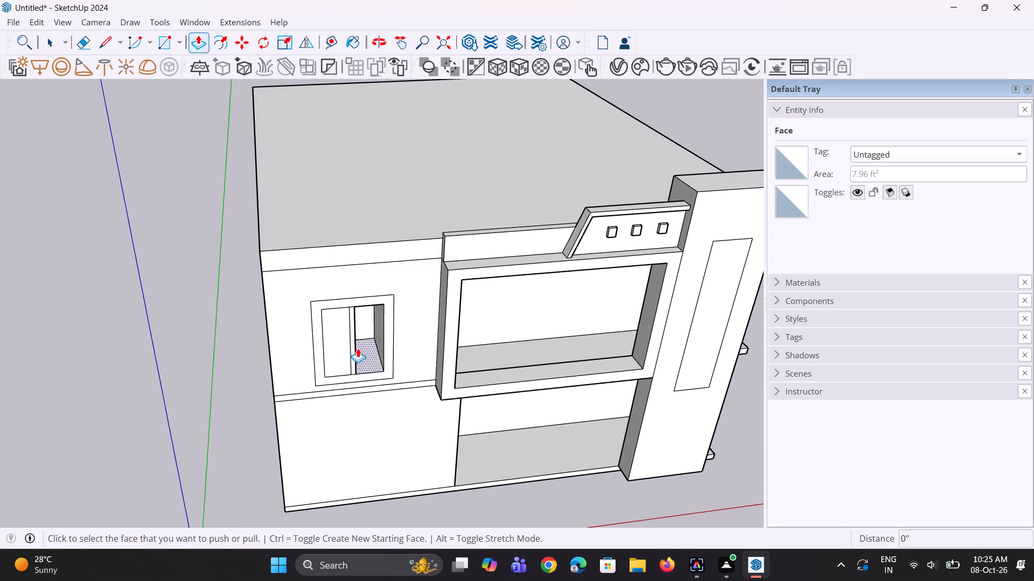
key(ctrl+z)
Draw a roof line straight back from the corner beside the raised parapet, continued about 11' 2" across to the building's side edge.
middle_drag(370, 366, 380, 443)
key(space)
key(l)
scroll(435, 318, up, 1)
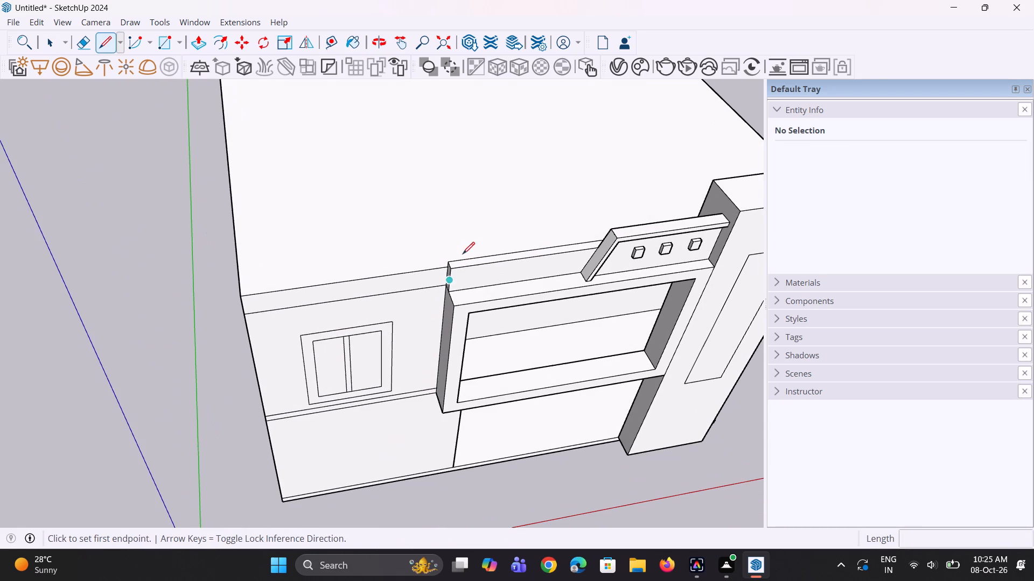
middle_drag(449, 284, 530, 274)
scroll(463, 234, up, 3)
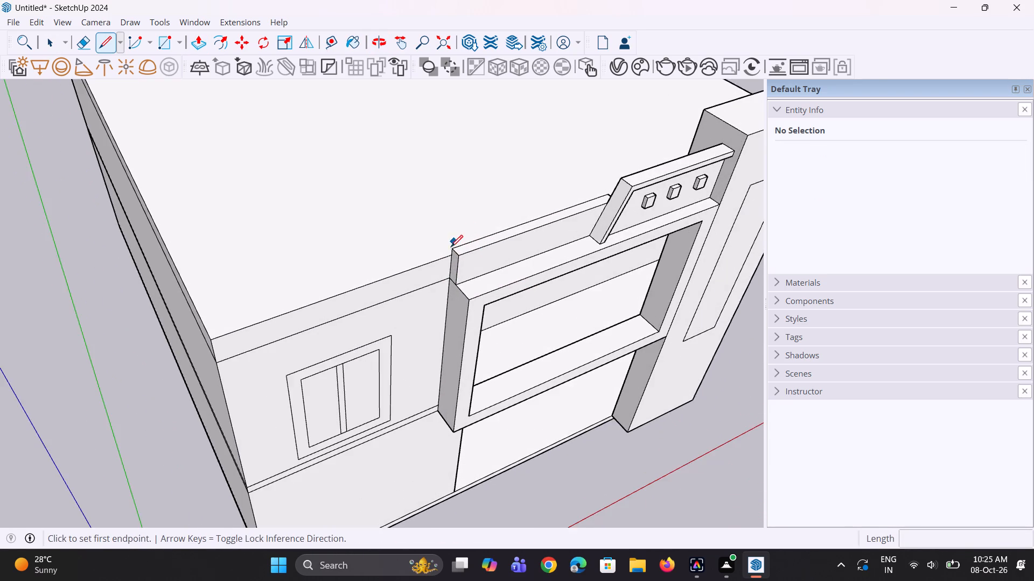
scroll(451, 247, up, 1)
click(449, 260)
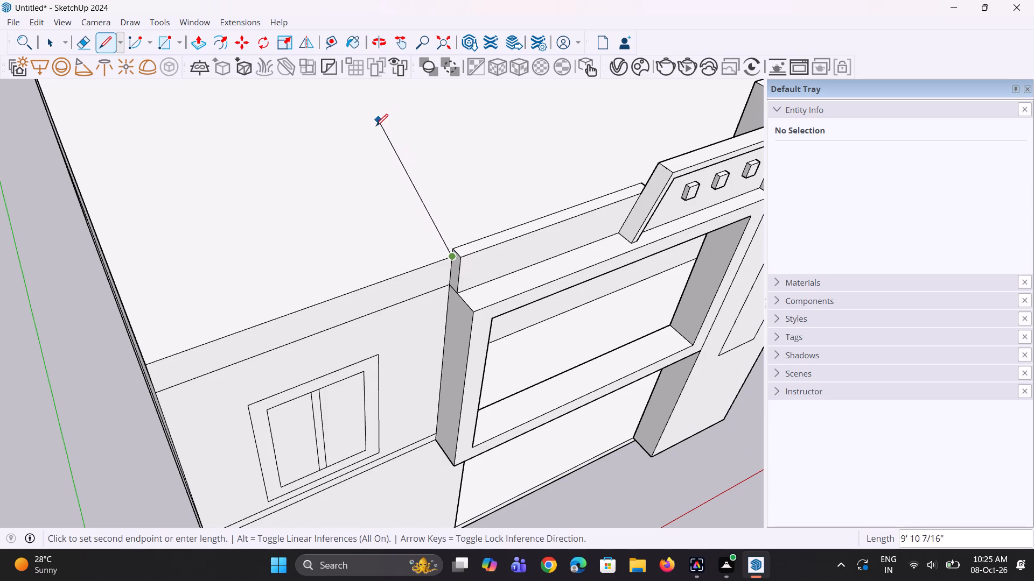
scroll(350, 146, down, 3)
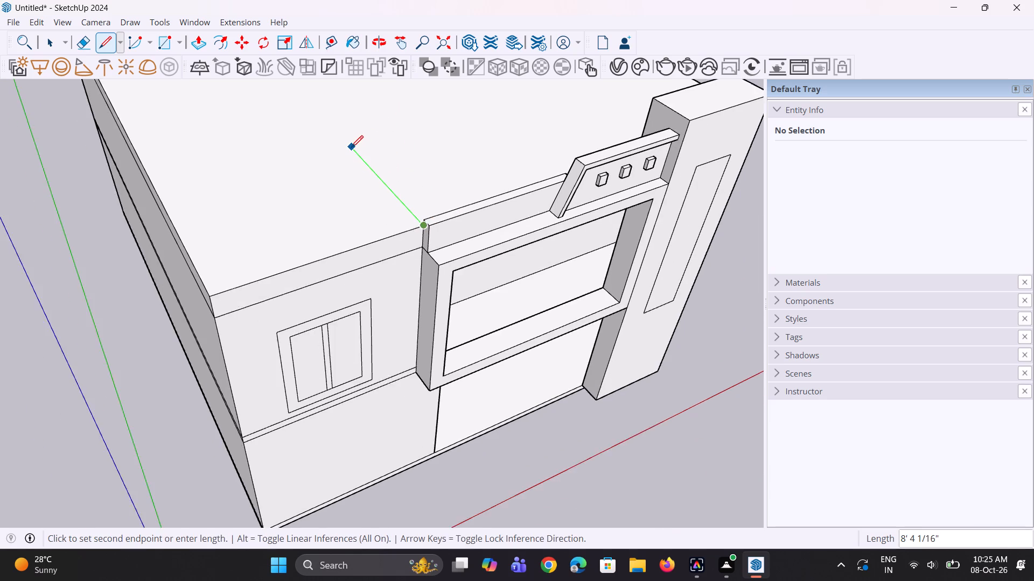
scroll(351, 147, down, 1)
click(327, 116)
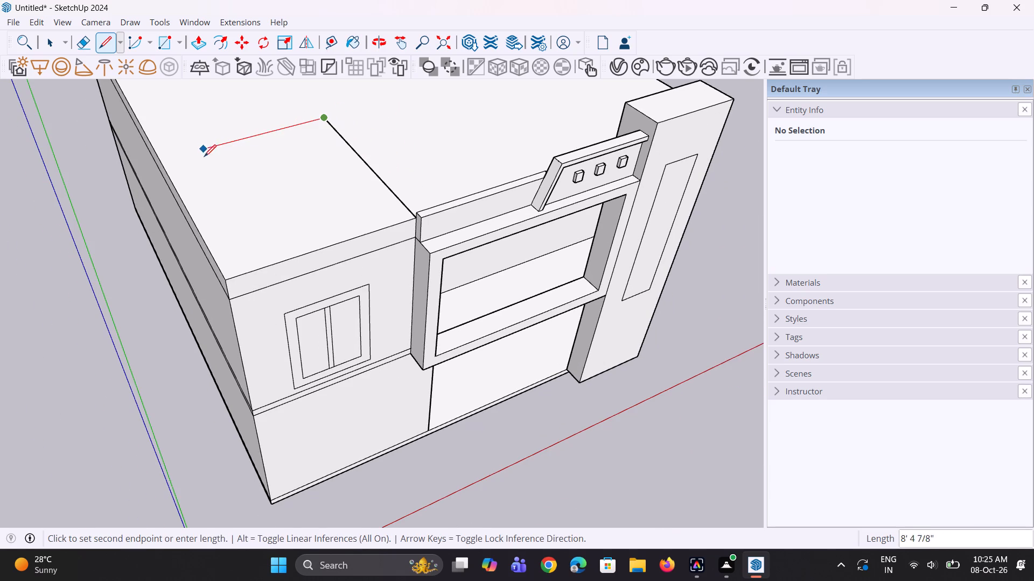
click(165, 166)
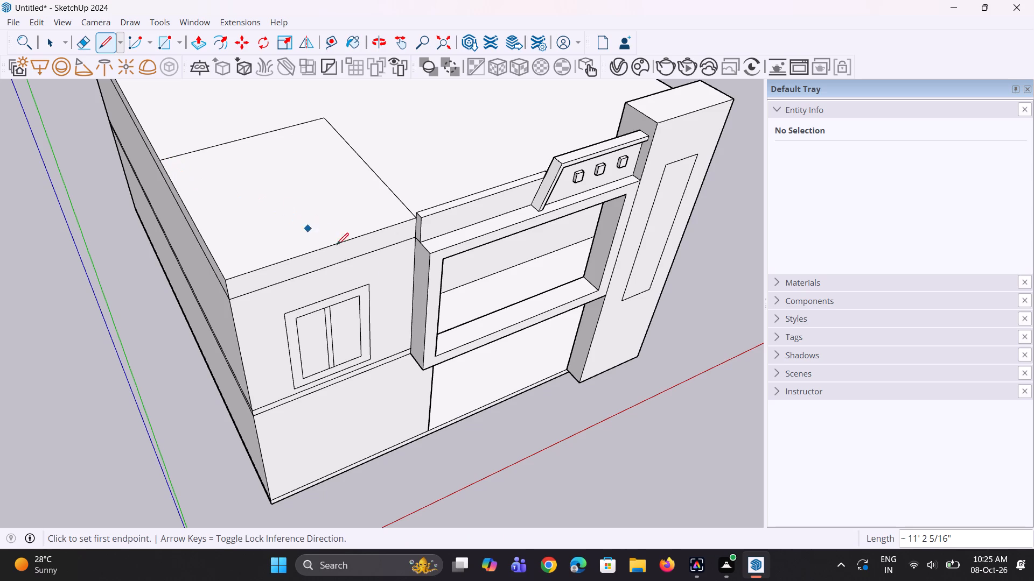
key(space)
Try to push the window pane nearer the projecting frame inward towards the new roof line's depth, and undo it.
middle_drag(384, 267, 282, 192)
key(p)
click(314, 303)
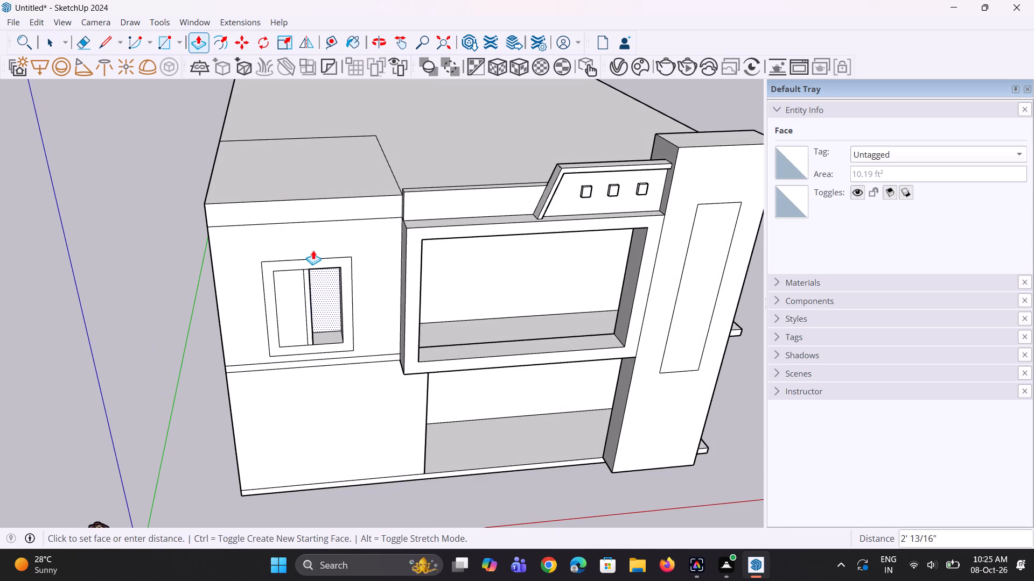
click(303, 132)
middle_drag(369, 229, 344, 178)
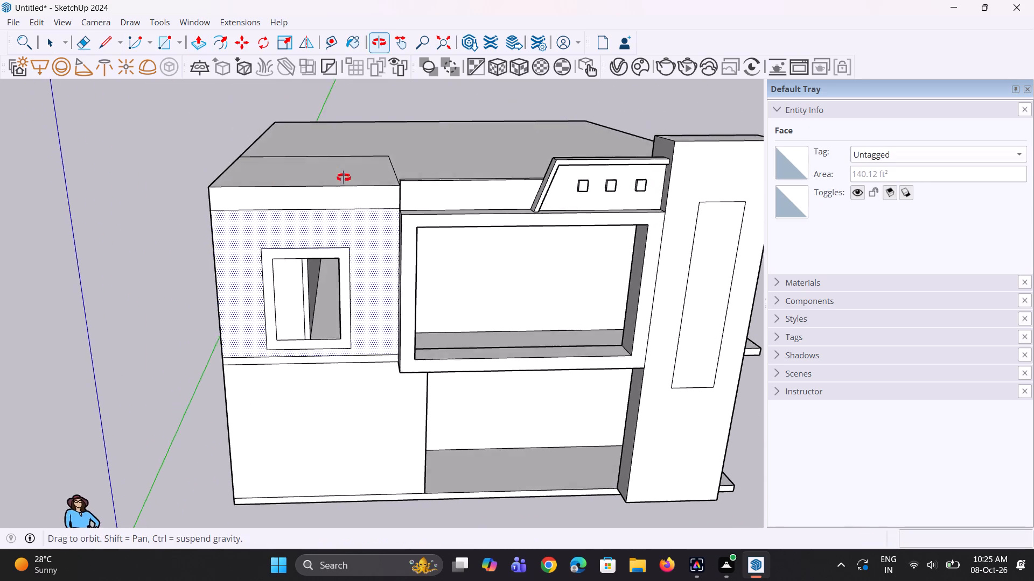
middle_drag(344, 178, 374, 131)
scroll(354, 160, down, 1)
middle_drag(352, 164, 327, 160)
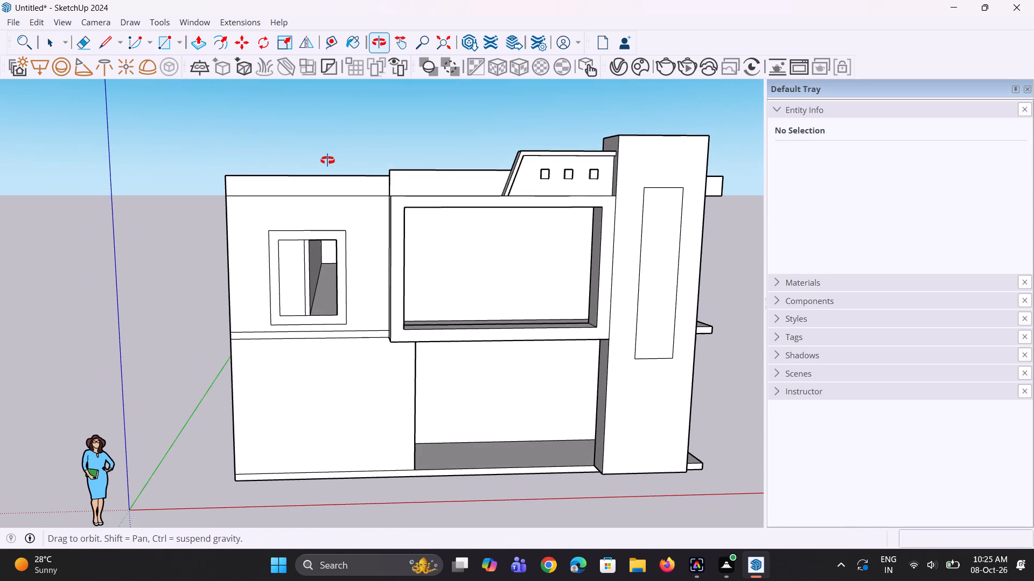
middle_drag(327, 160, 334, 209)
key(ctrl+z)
Push the window pane nearer the projecting frame inward to the depth of the new crosswise roof line.
click(330, 286)
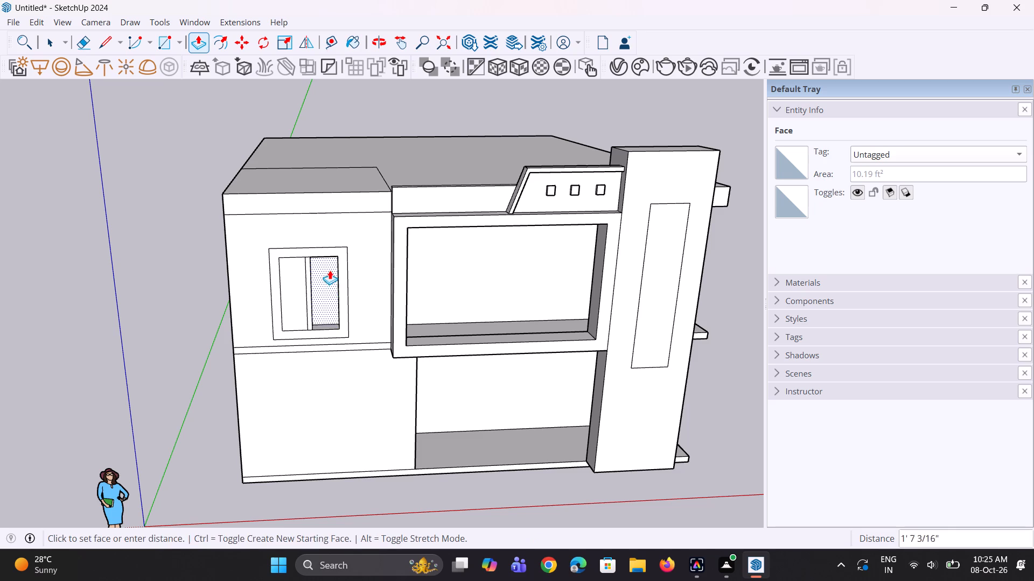
click(340, 167)
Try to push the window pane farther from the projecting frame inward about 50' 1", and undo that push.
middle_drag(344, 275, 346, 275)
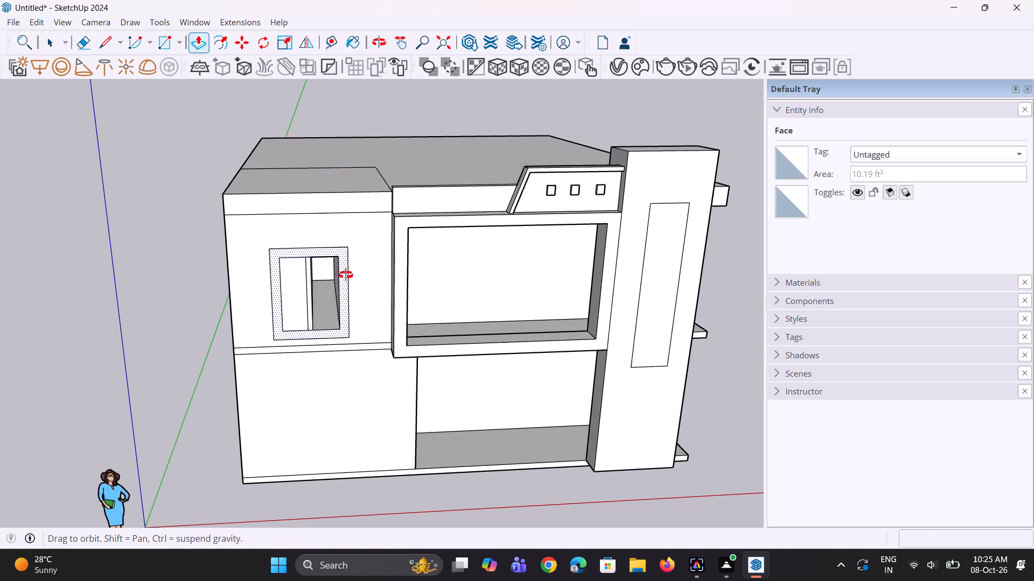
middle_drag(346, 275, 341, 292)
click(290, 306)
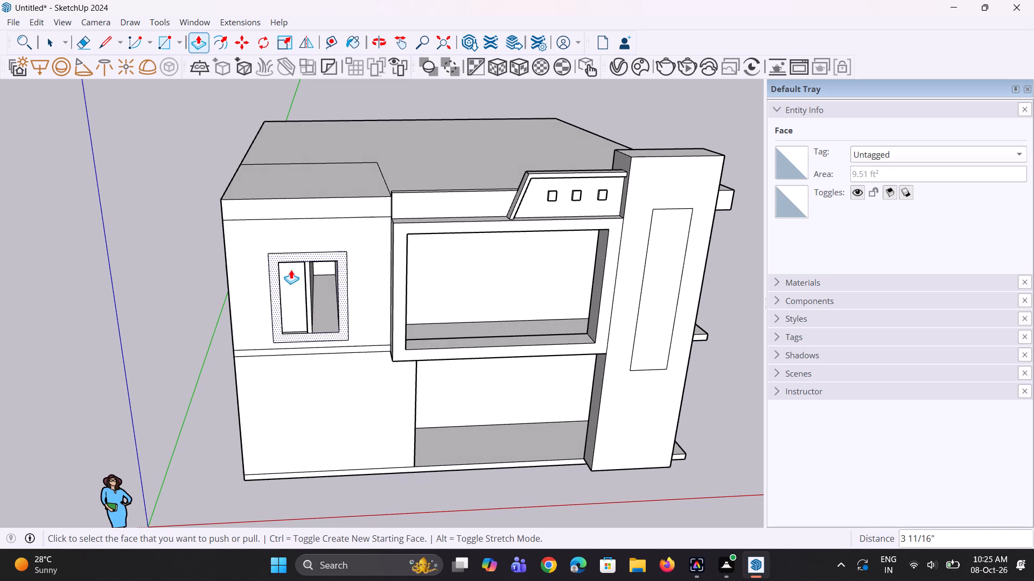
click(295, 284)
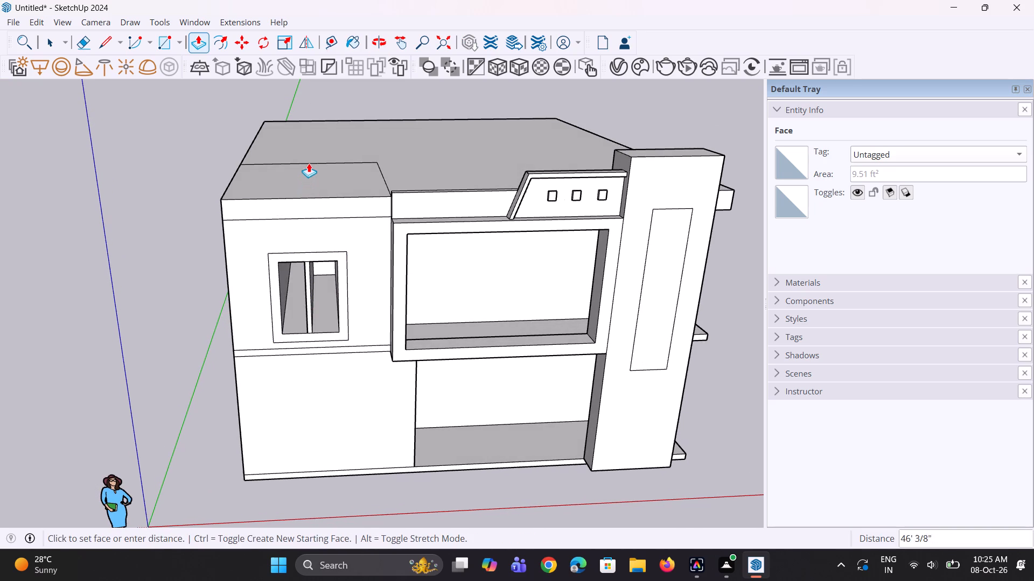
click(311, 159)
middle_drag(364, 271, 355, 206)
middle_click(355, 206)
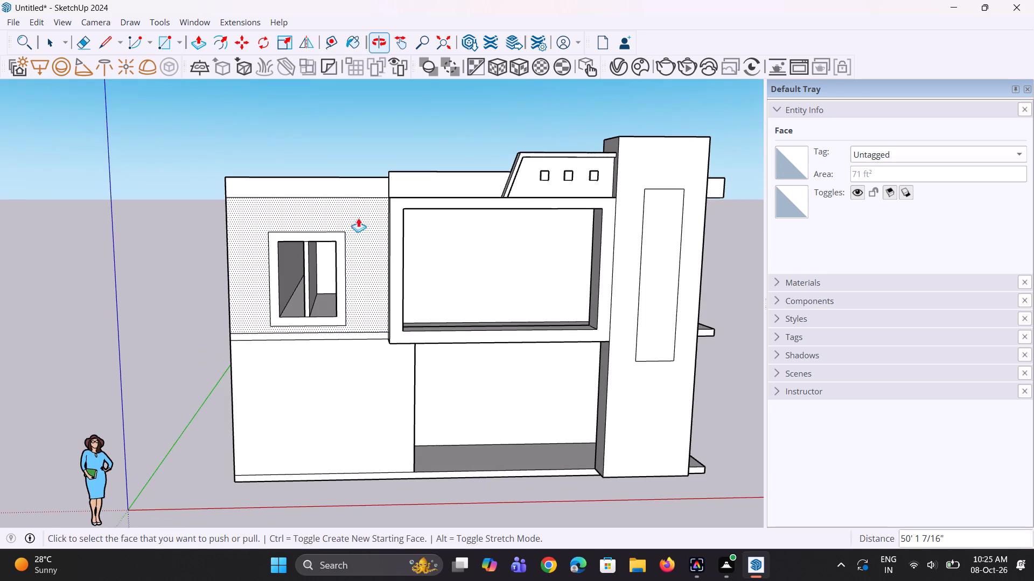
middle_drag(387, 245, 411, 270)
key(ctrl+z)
Push the window pane farther from the projecting frame inward to the depth of the crosswise roof line.
ctrl+middle_drag(356, 282, 340, 355)
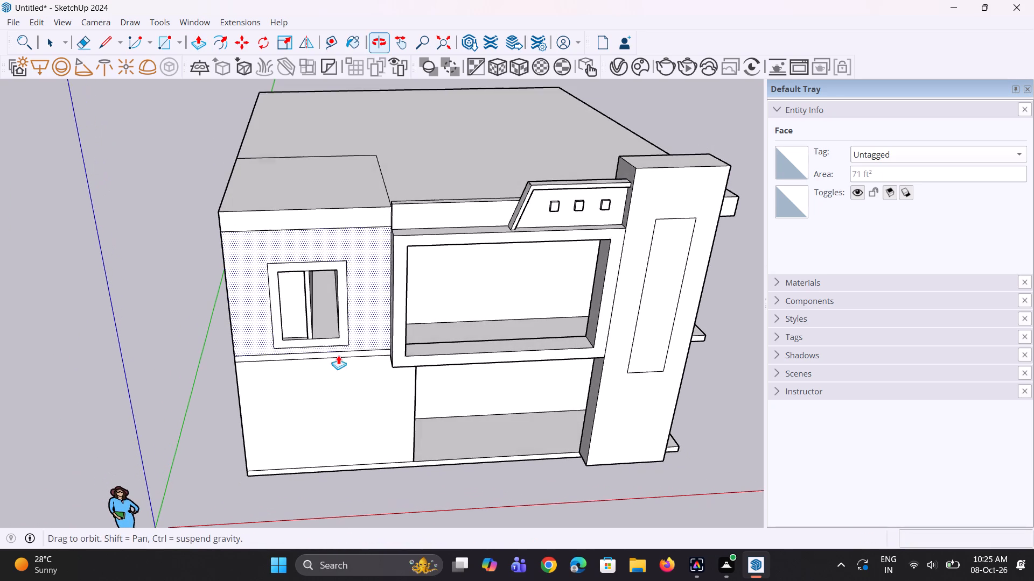
click(298, 313)
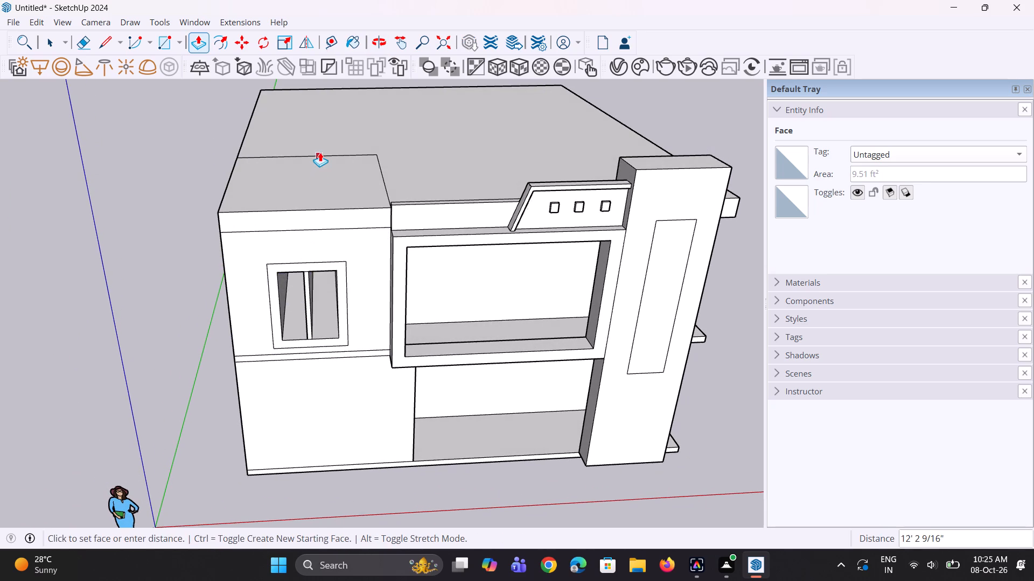
click(320, 152)
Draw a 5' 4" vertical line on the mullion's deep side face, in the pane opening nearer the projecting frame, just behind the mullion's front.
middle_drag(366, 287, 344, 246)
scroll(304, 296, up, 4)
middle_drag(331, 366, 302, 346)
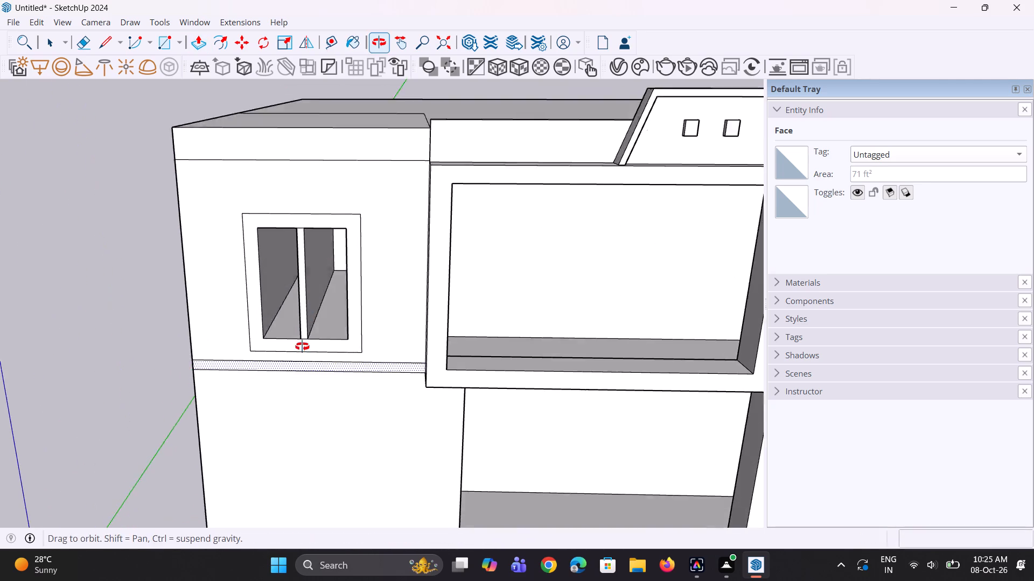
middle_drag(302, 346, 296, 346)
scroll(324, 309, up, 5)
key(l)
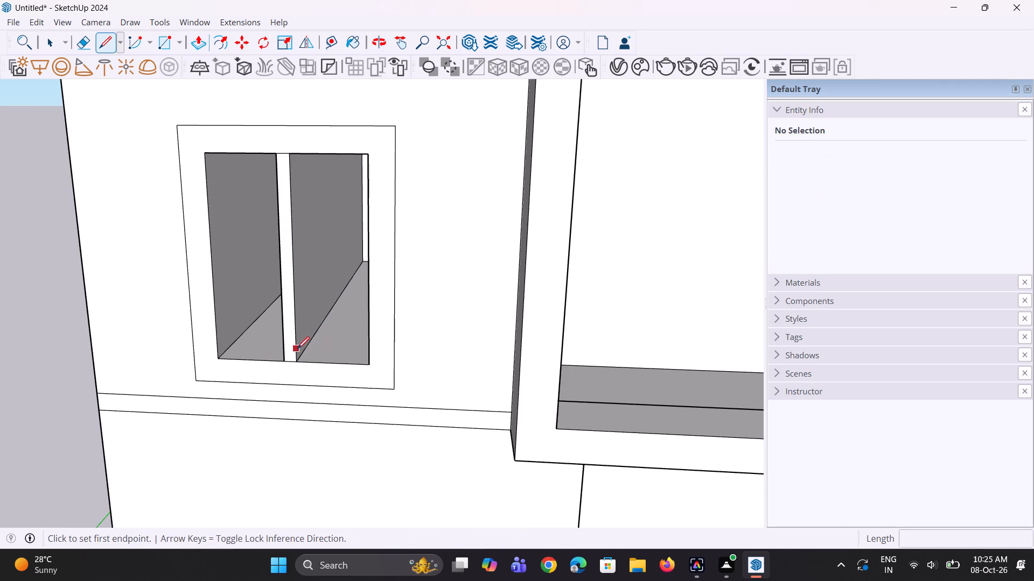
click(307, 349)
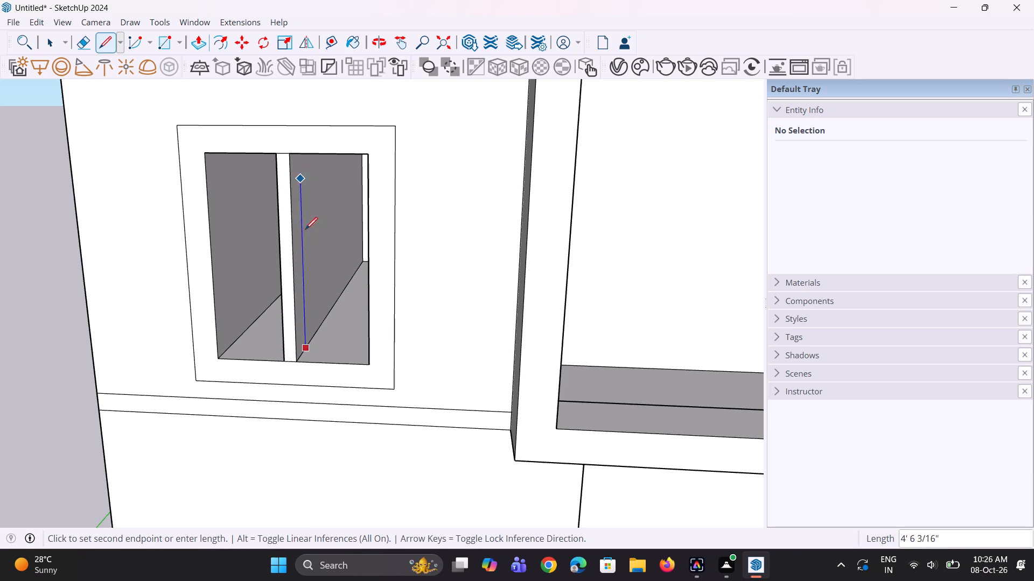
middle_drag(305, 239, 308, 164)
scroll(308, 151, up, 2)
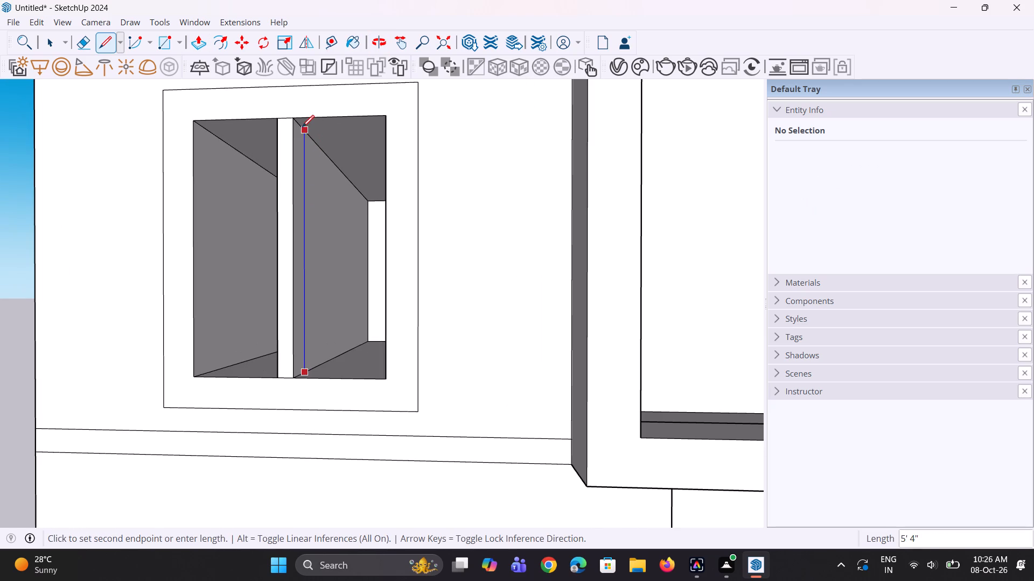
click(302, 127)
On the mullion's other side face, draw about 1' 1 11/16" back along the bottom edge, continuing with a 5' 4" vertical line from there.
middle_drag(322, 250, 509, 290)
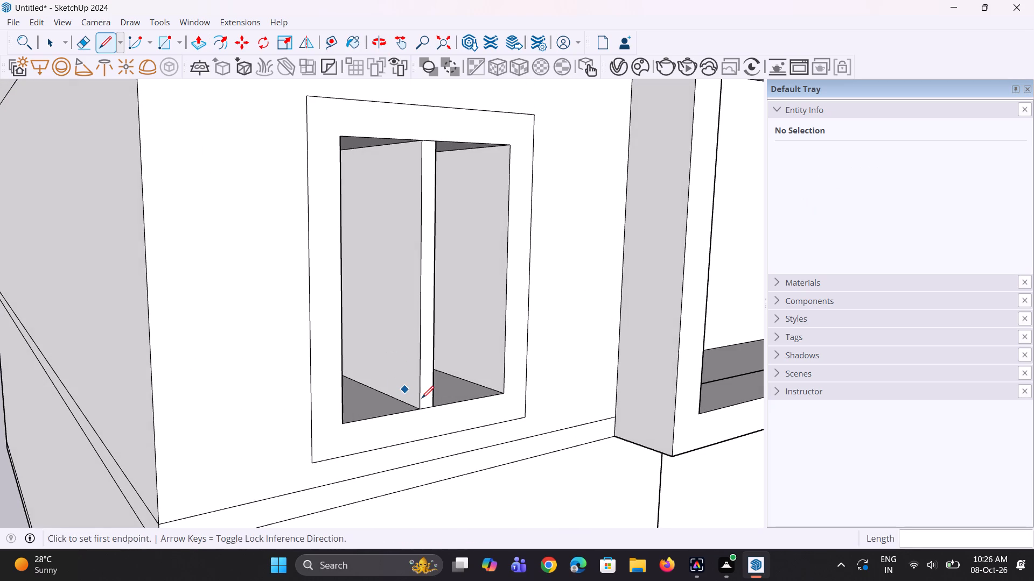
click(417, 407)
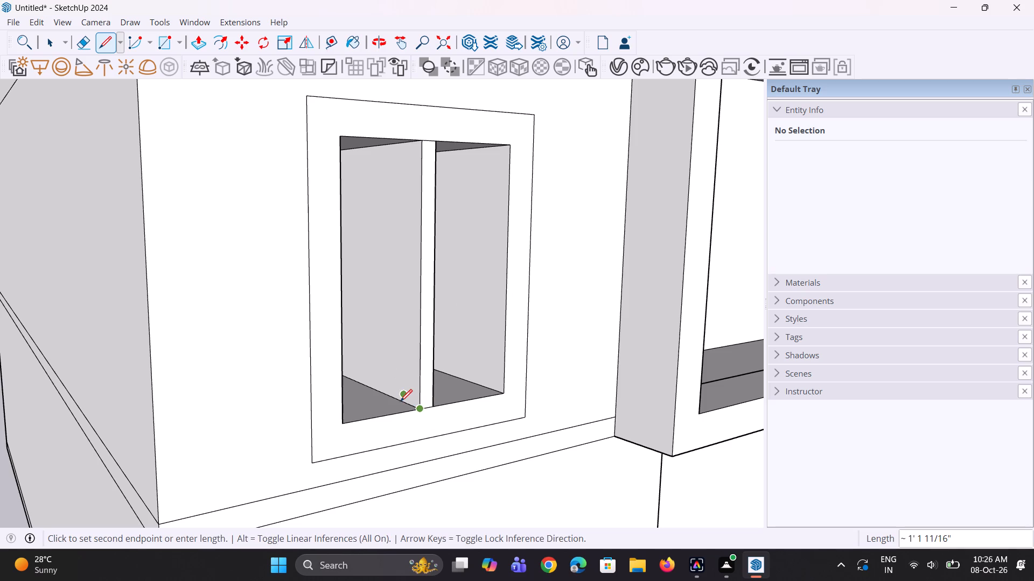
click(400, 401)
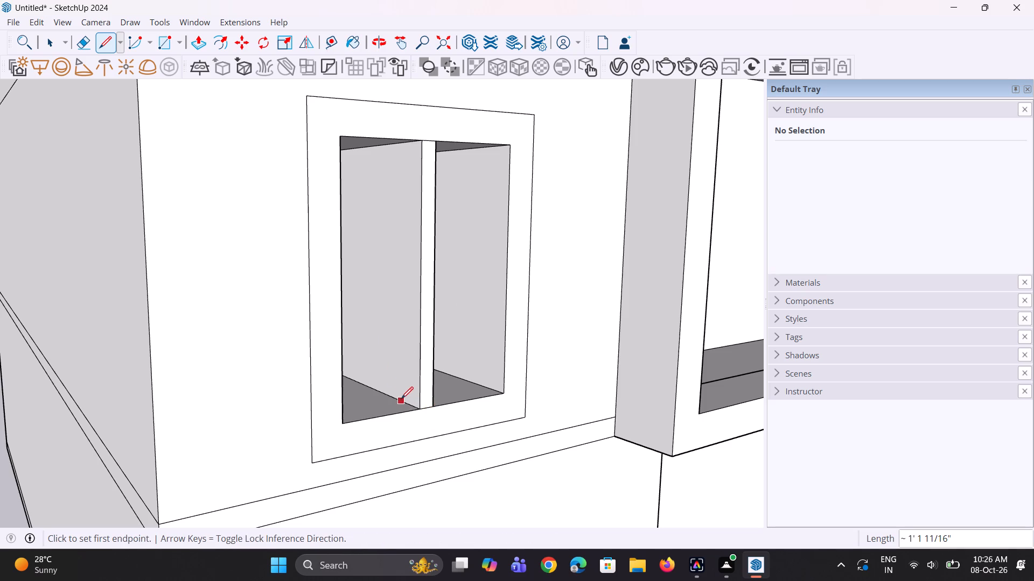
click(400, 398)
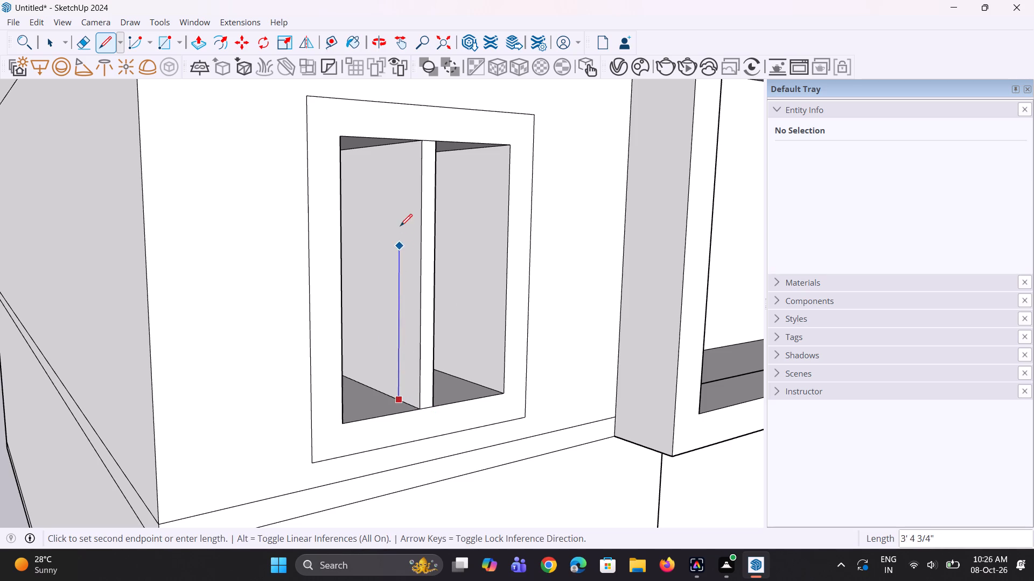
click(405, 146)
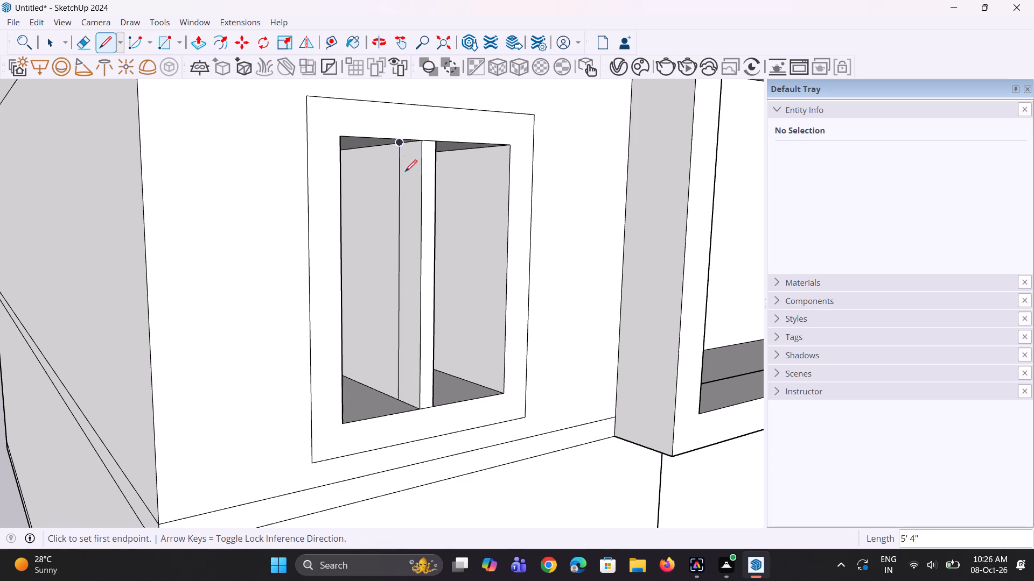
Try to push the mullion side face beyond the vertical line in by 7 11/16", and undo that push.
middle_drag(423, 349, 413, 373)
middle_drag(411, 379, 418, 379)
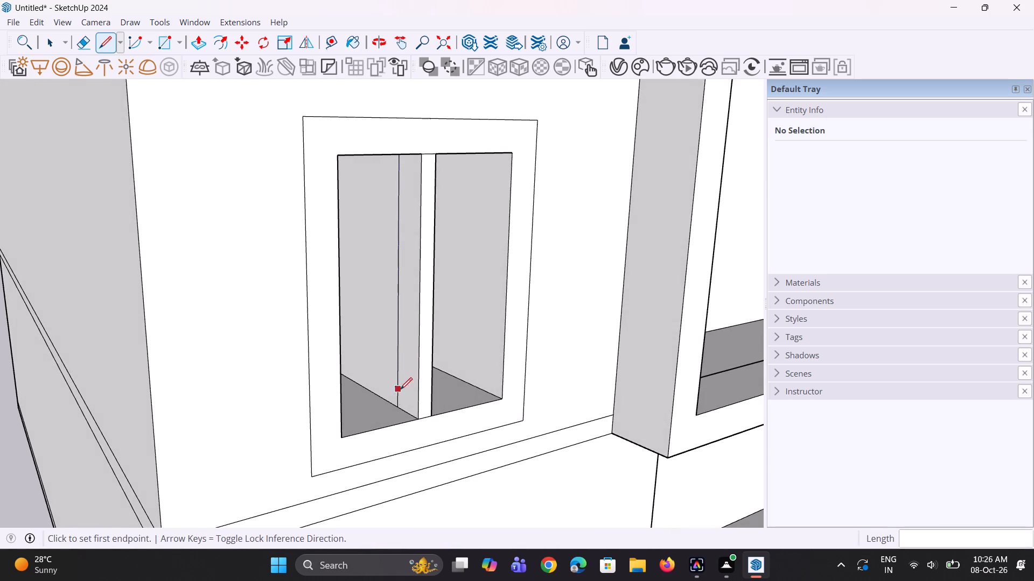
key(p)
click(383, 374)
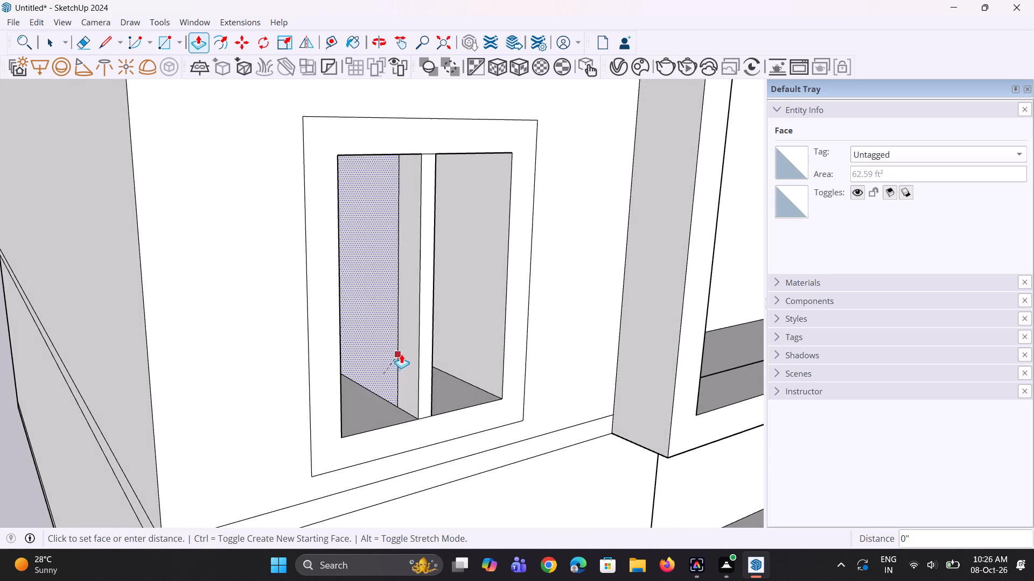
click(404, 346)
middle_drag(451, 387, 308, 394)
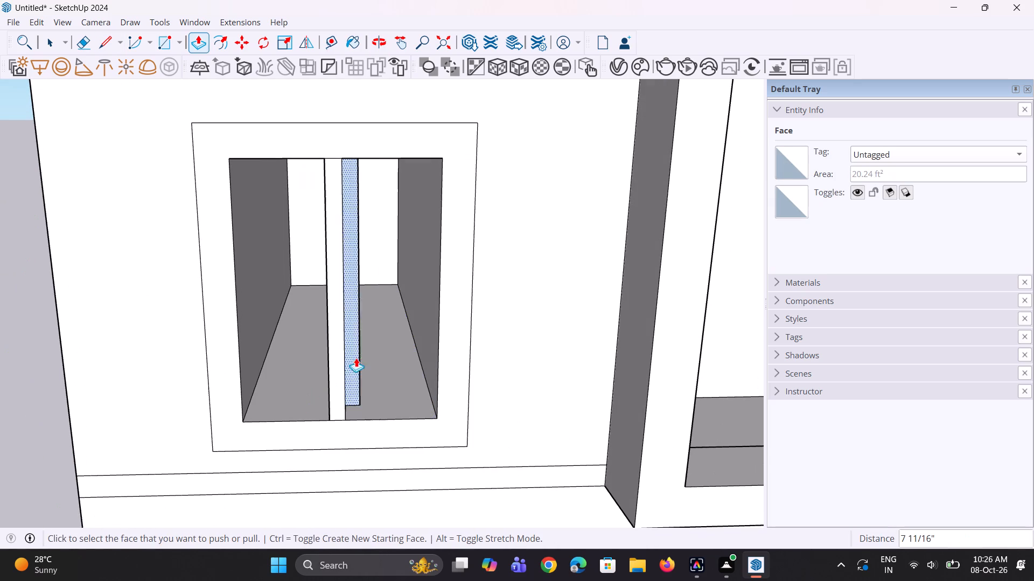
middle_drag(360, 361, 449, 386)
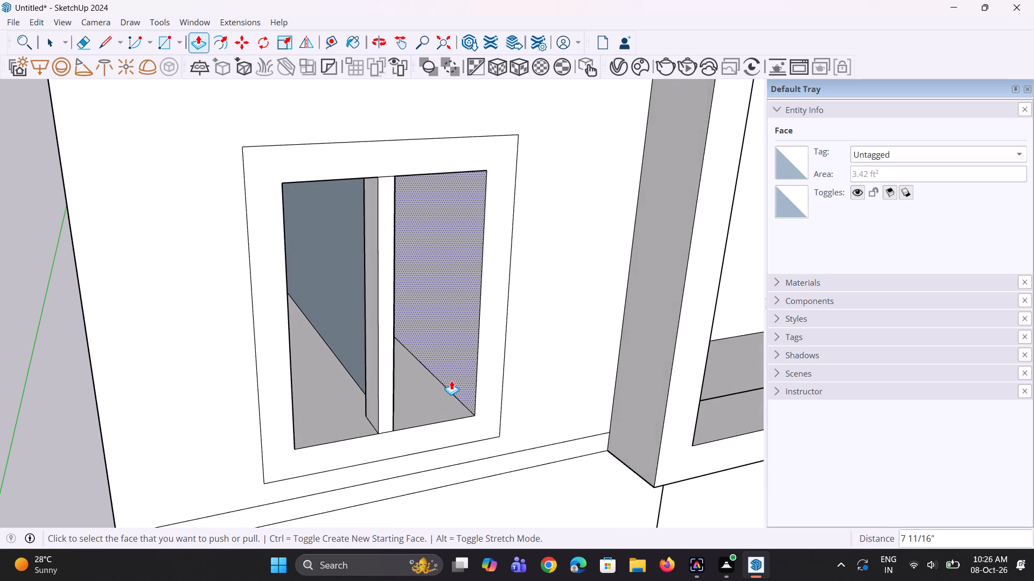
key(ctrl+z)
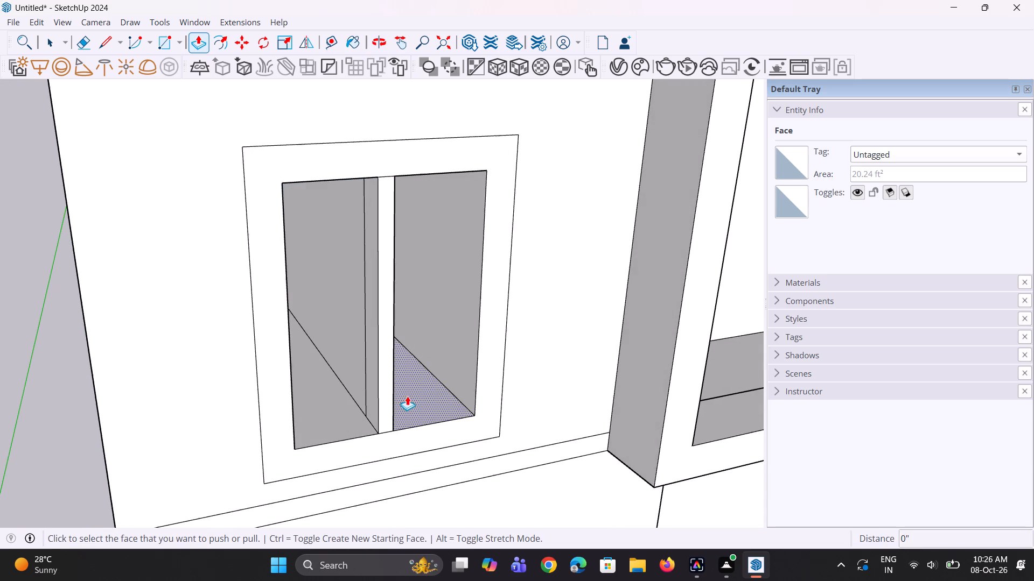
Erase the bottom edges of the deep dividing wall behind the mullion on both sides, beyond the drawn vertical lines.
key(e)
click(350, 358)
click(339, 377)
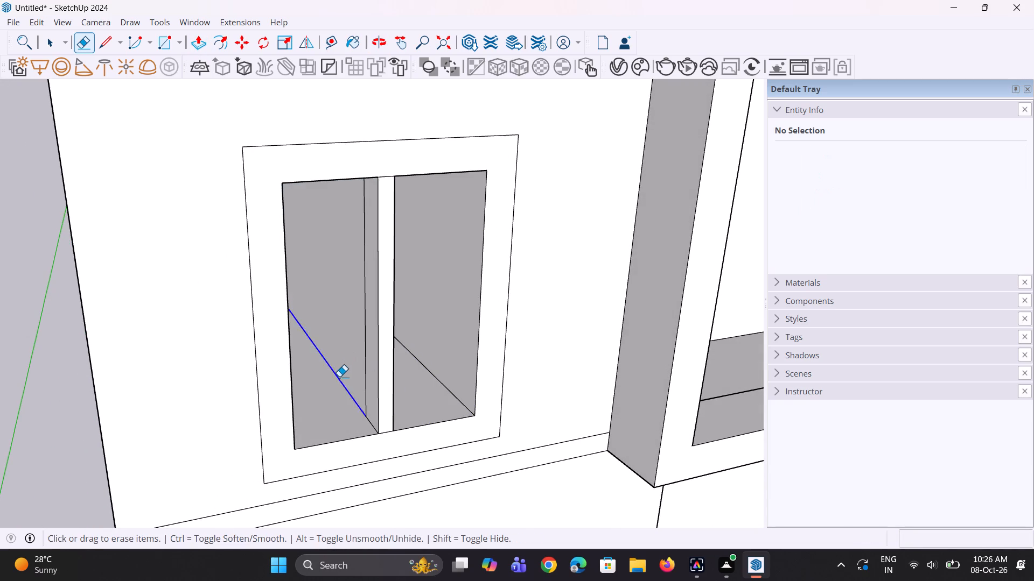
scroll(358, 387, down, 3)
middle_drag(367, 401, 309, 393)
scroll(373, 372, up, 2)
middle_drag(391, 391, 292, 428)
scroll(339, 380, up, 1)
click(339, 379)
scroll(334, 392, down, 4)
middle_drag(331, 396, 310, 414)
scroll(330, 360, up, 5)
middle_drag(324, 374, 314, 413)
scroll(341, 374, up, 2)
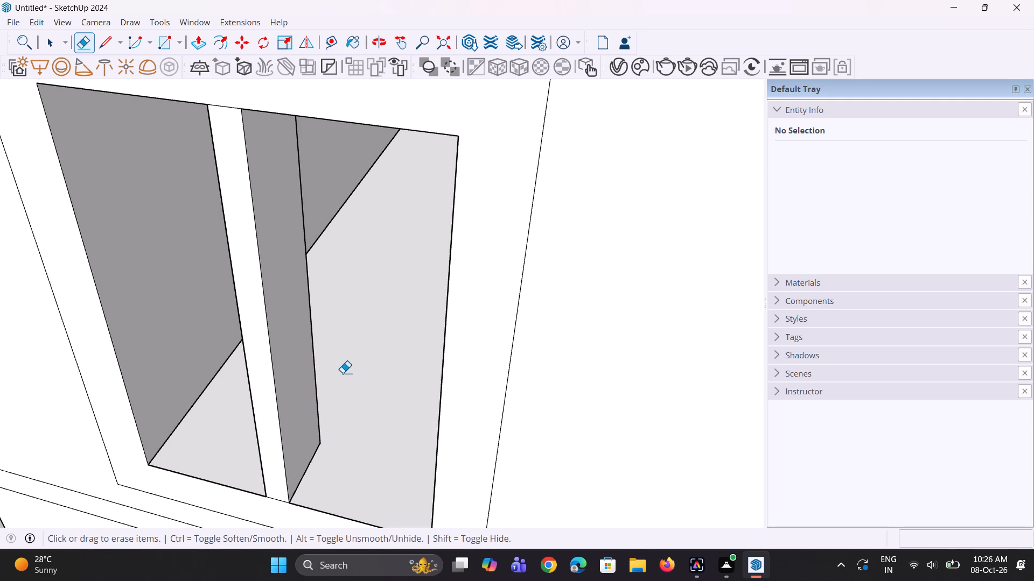
Undo the mullion edits and both pane pushes, back to the flat window outline with its mullion lines.
key(p)
middle_drag(337, 384, 390, 365)
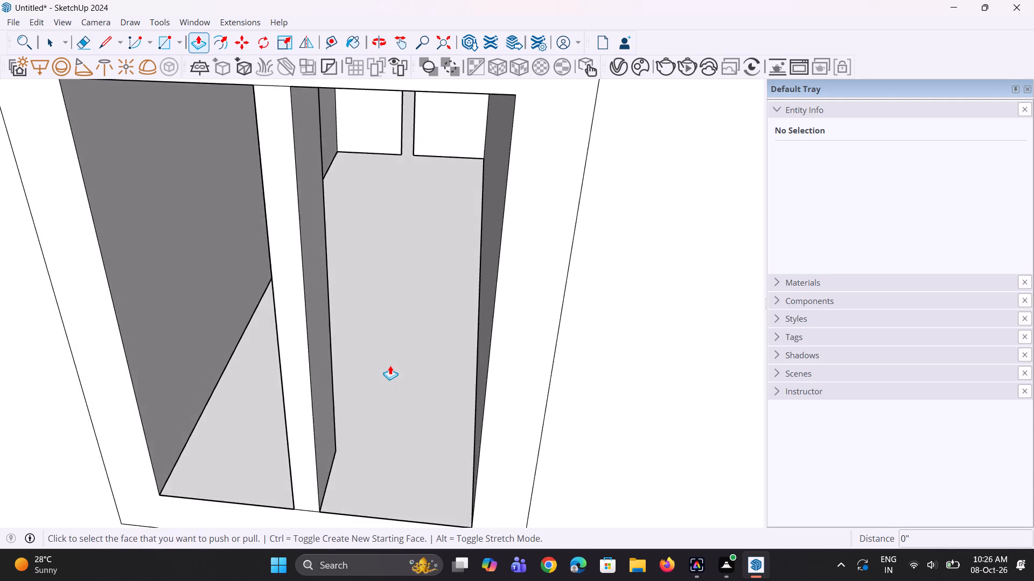
scroll(390, 365, down, 10)
middle_drag(396, 365, 420, 307)
scroll(372, 375, down, 3)
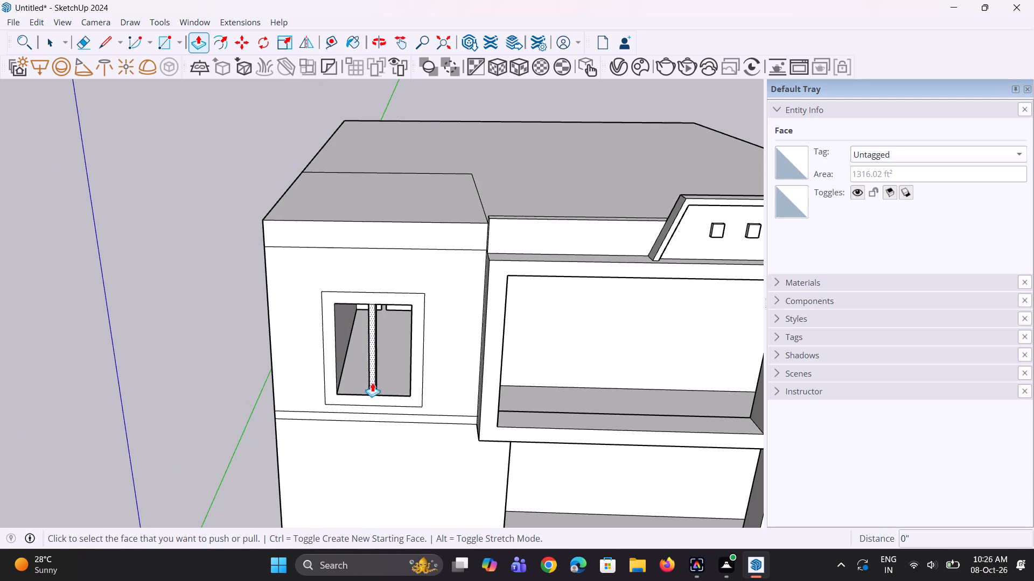
key(ctrl+z)
key(ctrl+z)
key(ctrl+z)
key(ctrl+z)
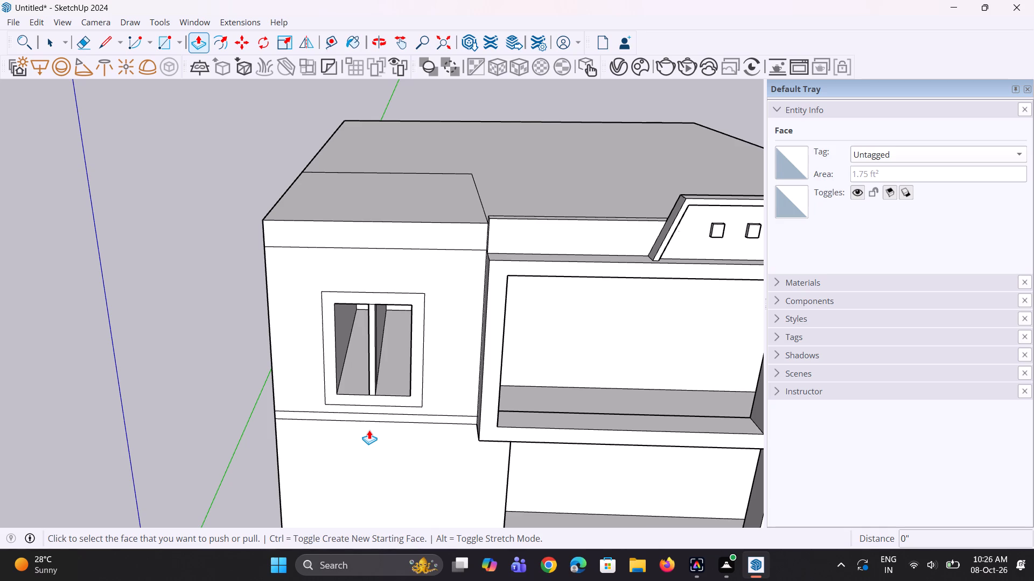
key(ctrl+z)
key(ctrl+z)
key(ctrl+z)
key(ctrl+z)
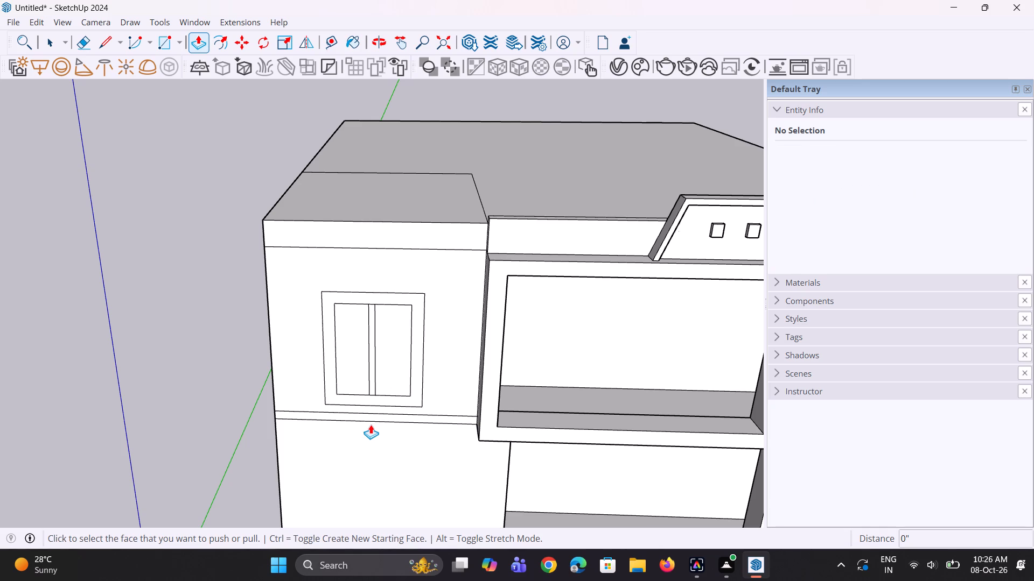
Erase the two vertical mullion lines inside the upper-floor window.
scroll(360, 357, down, 2)
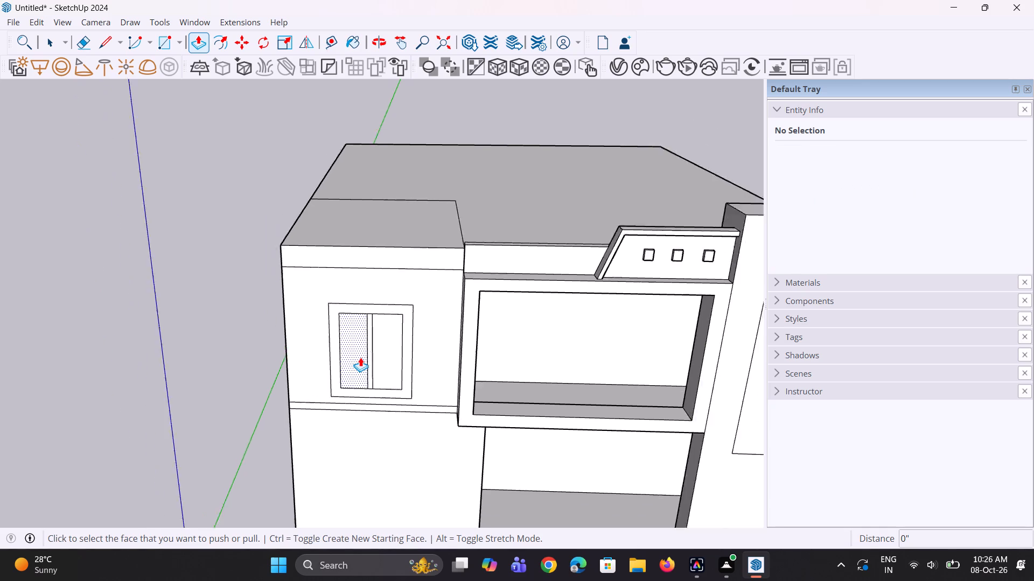
scroll(360, 357, down, 2)
middle_drag(366, 396, 389, 359)
scroll(386, 365, up, 2)
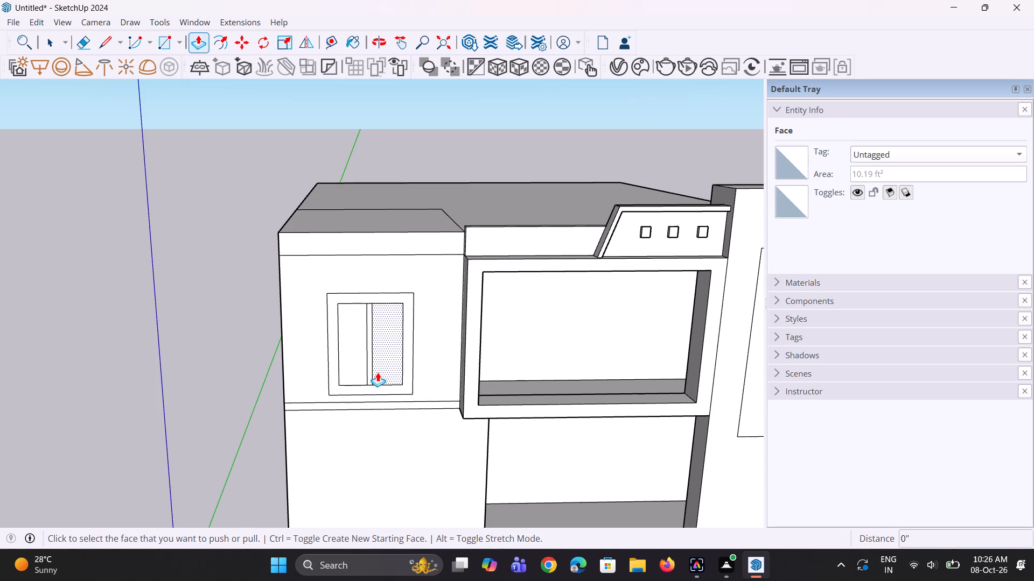
key(space)
key(e)
click(370, 348)
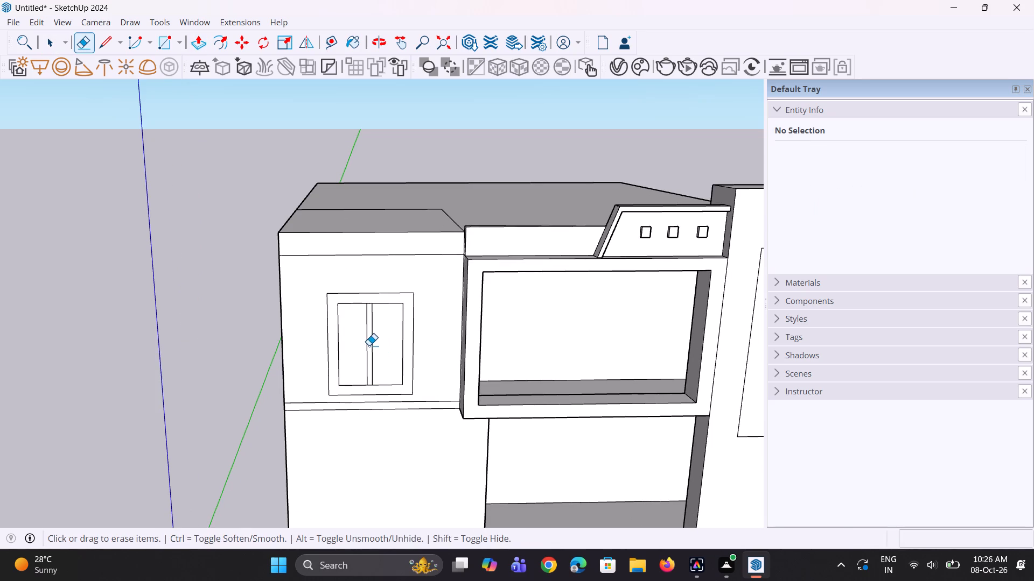
click(368, 344)
click(374, 343)
Select both the frame face and the inner pane face of the upper-floor window.
scroll(353, 341, down, 5)
middle_drag(378, 379, 381, 363)
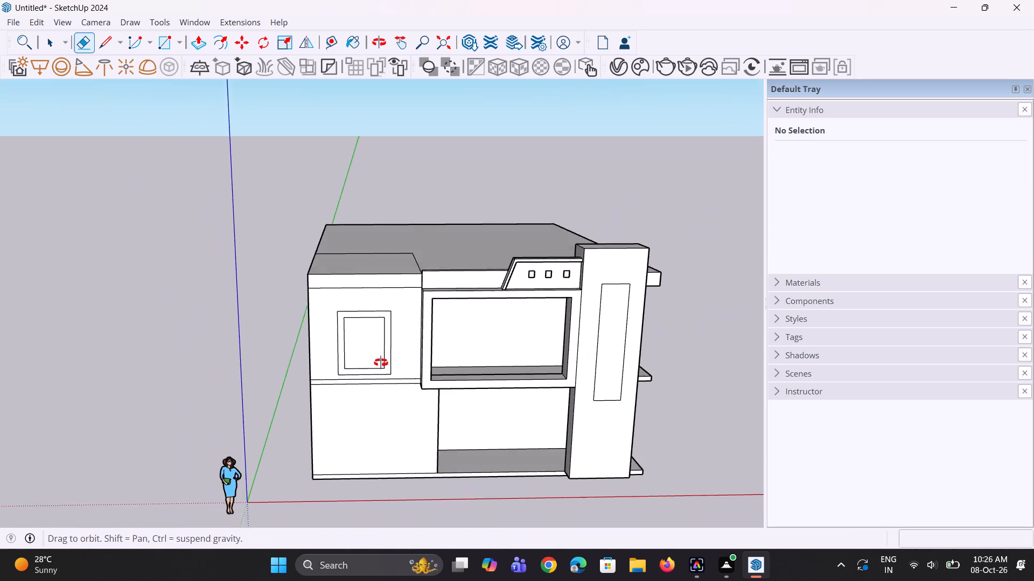
middle_drag(381, 363, 385, 331)
scroll(385, 330, down, 3)
middle_drag(383, 403, 392, 403)
scroll(392, 349, up, 3)
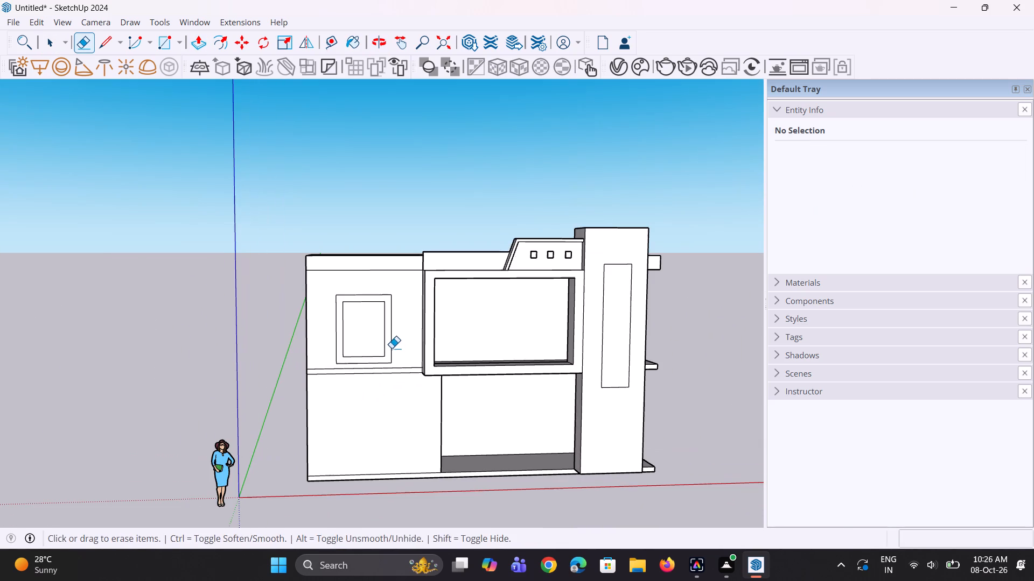
key(space)
click(377, 332)
scroll(380, 308, up, 2)
click(387, 297)
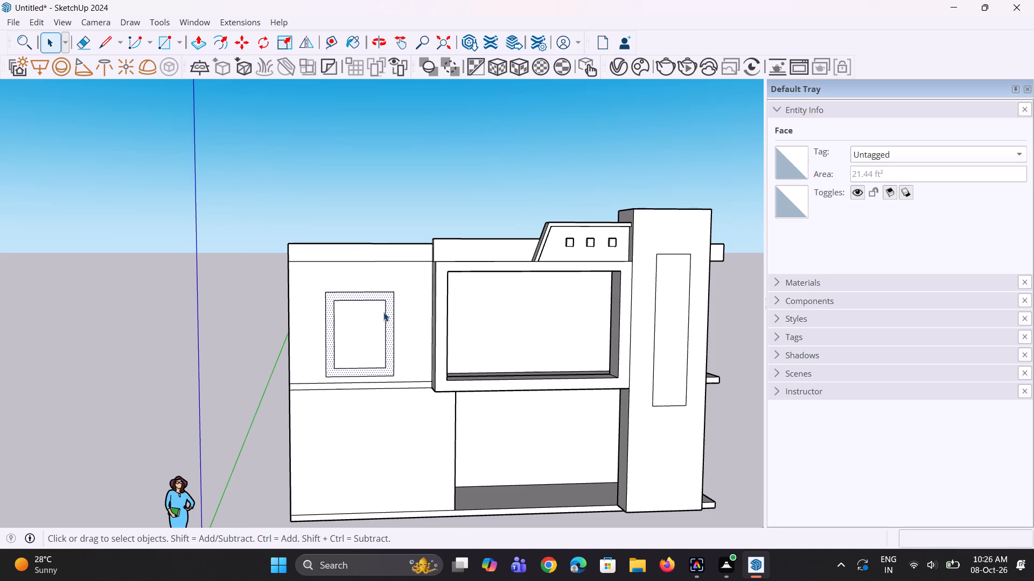
ctrl+click(369, 338)
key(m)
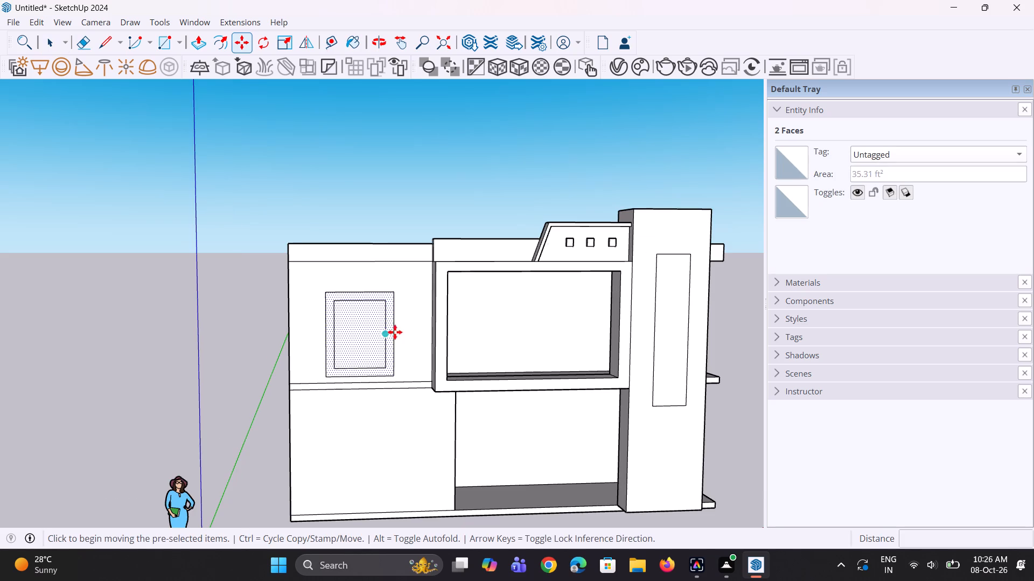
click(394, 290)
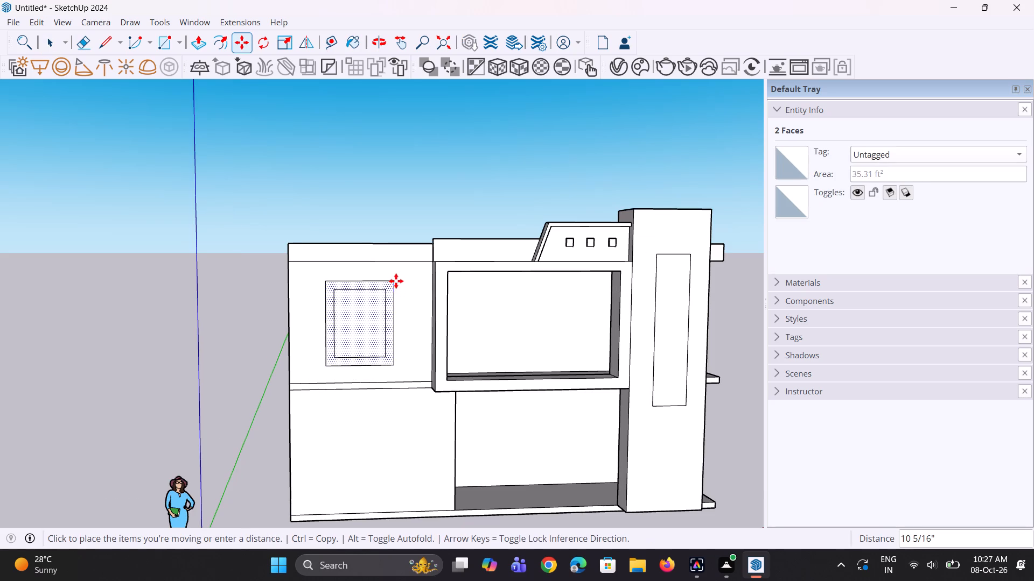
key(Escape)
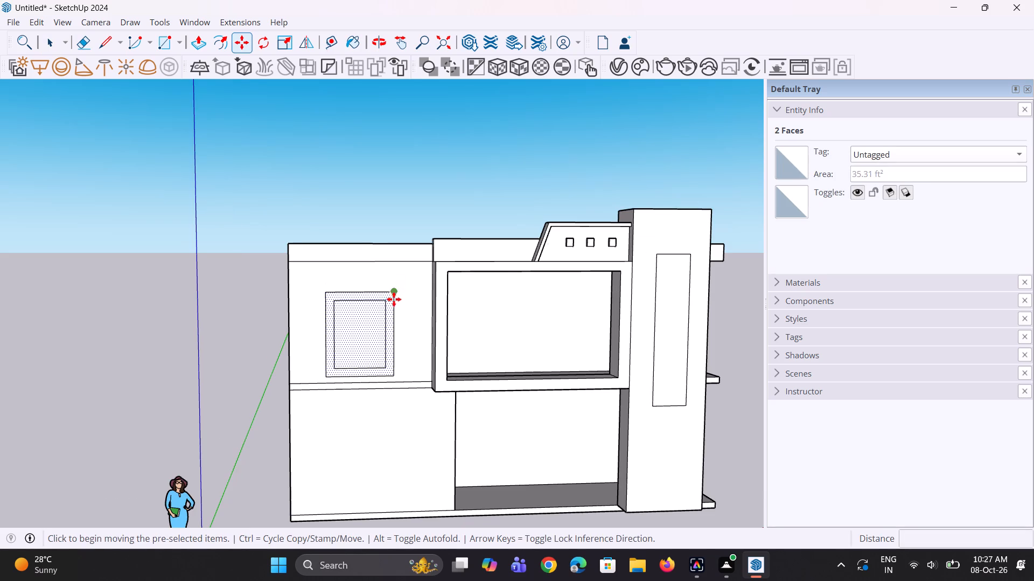
Scale the selected window faces down uniformly to about 0.89, and narrow their width by a red-axis factor of about 0.91.
scroll(395, 337, down, 3)
scroll(395, 342, up, 3)
key(s)
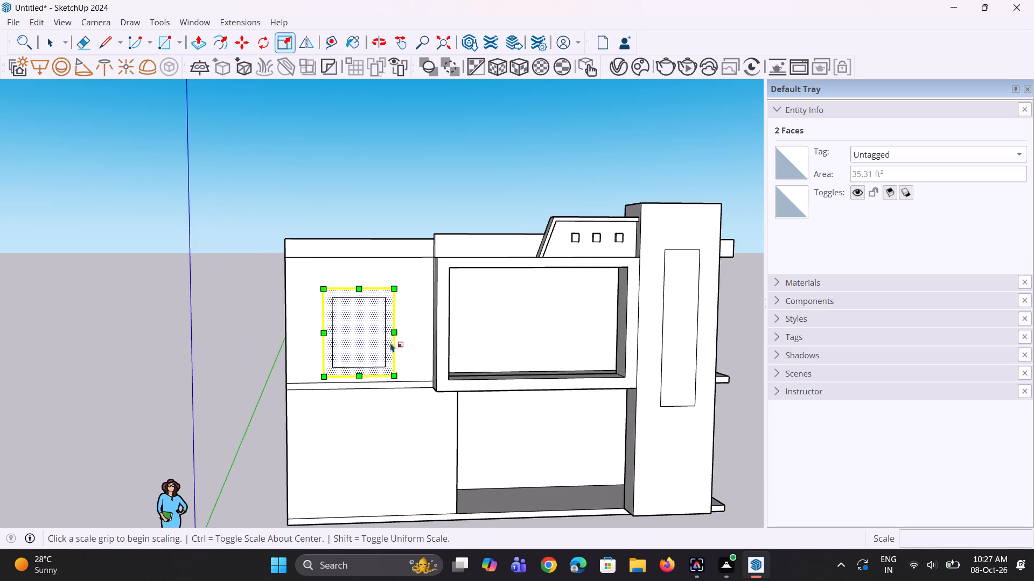
click(396, 287)
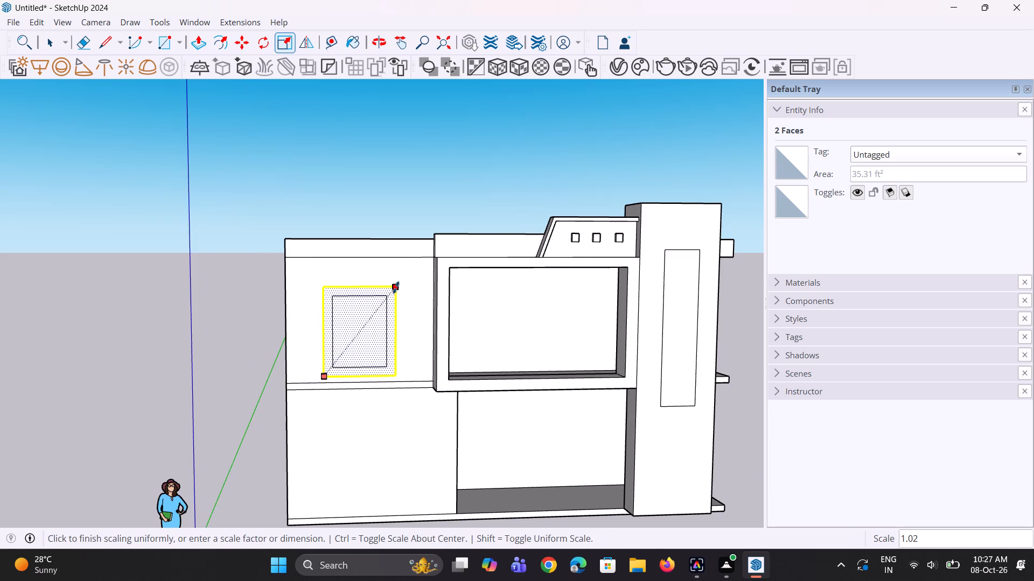
click(384, 295)
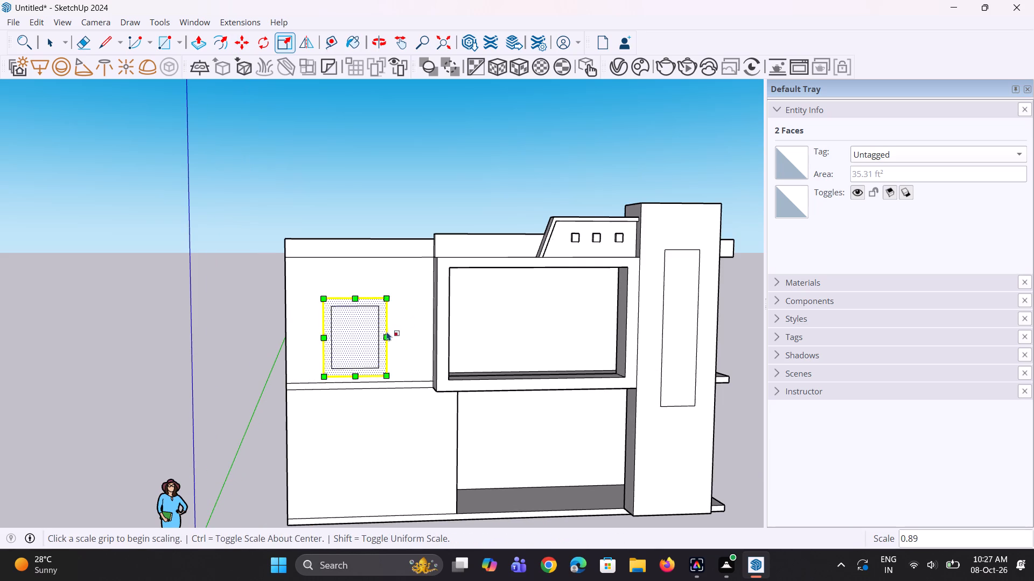
click(387, 336)
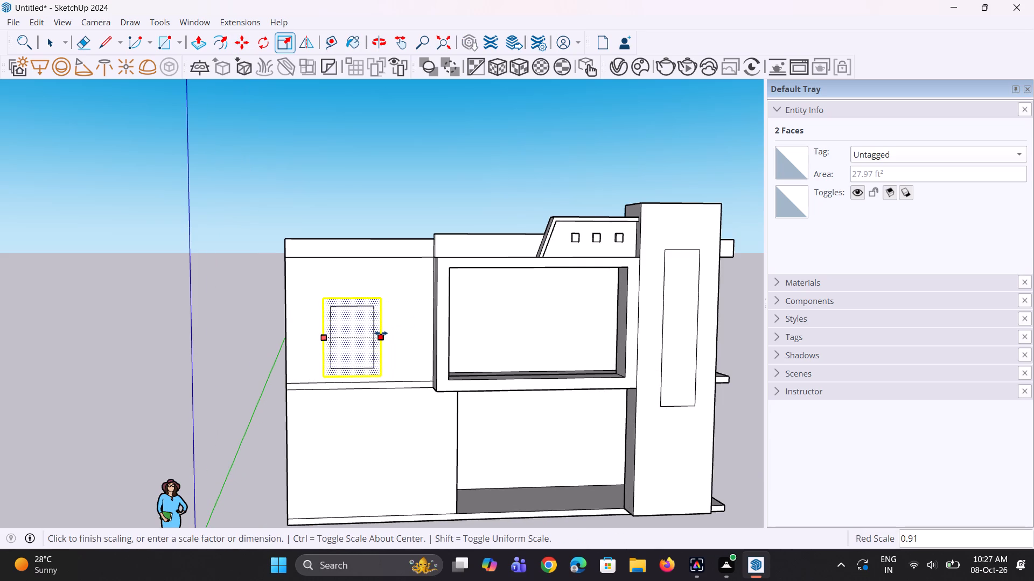
click(381, 333)
Move the selected window frame and pane faces up the upper-floor wall by about 10 inches.
scroll(374, 350, down, 3)
middle_drag(373, 371, 361, 404)
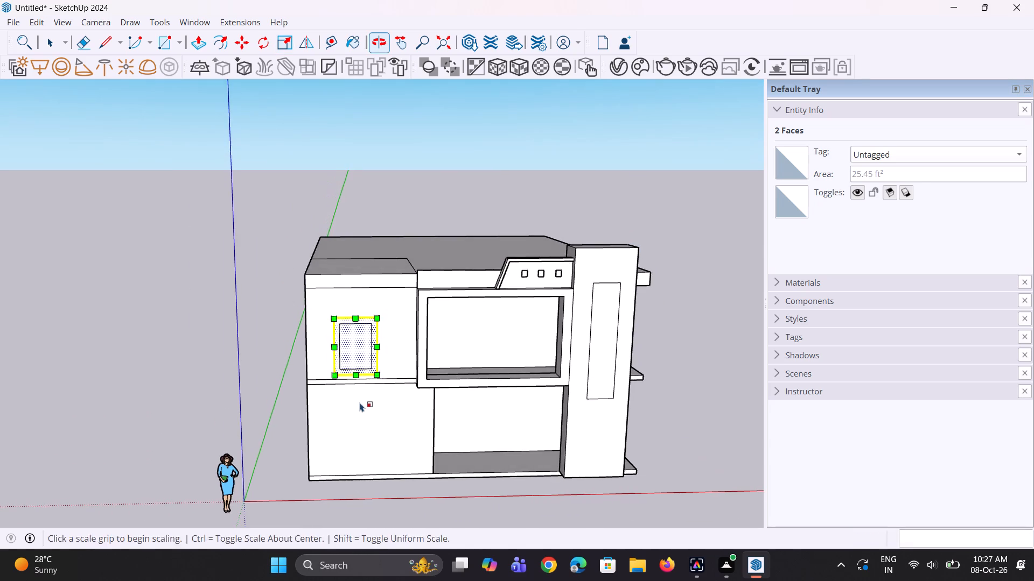
key(m)
scroll(369, 342, up, 3)
click(379, 310)
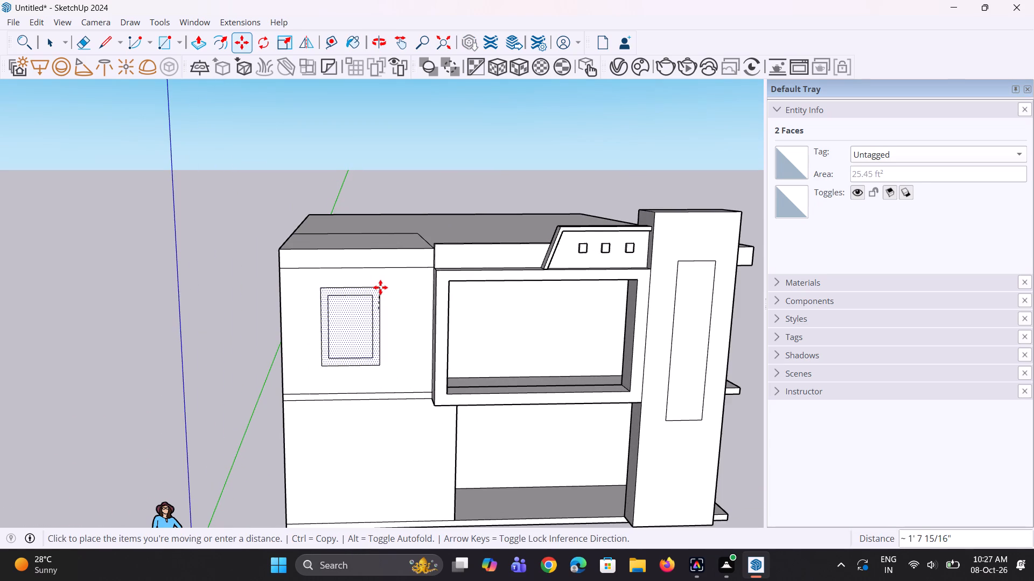
key(Escape)
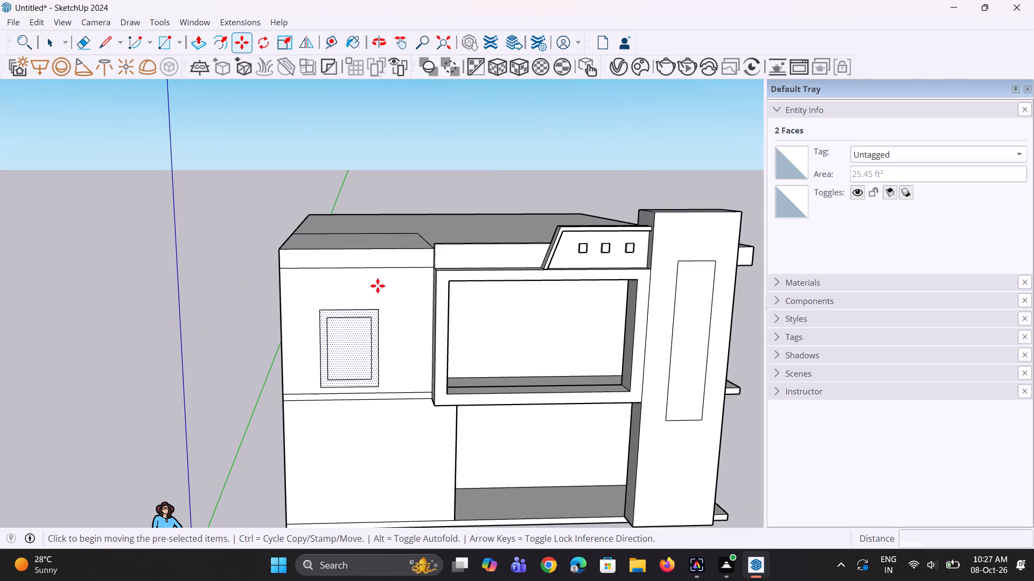
scroll(395, 357, down, 4)
scroll(343, 352, up, 9)
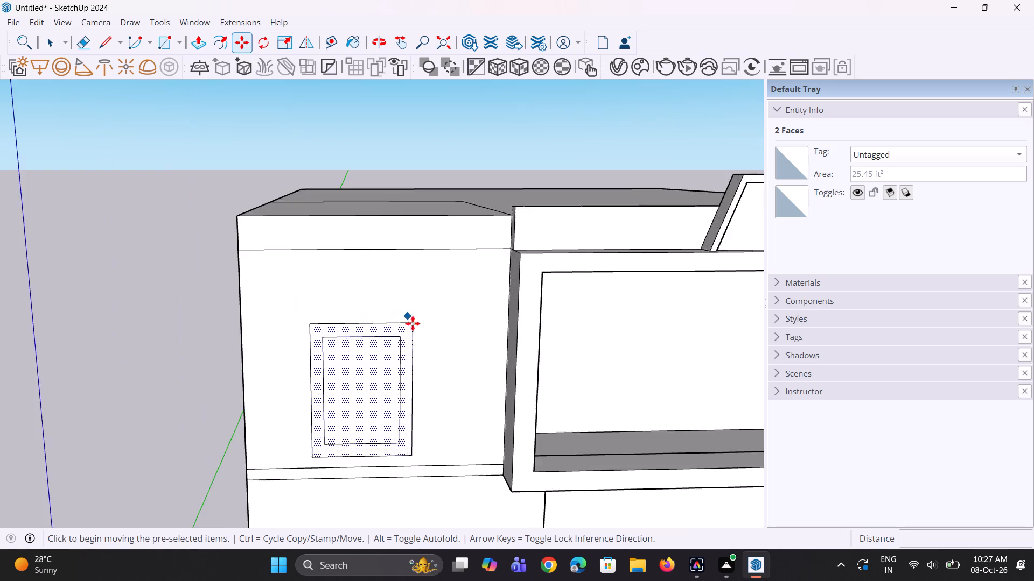
scroll(413, 323, up, 2)
click(416, 324)
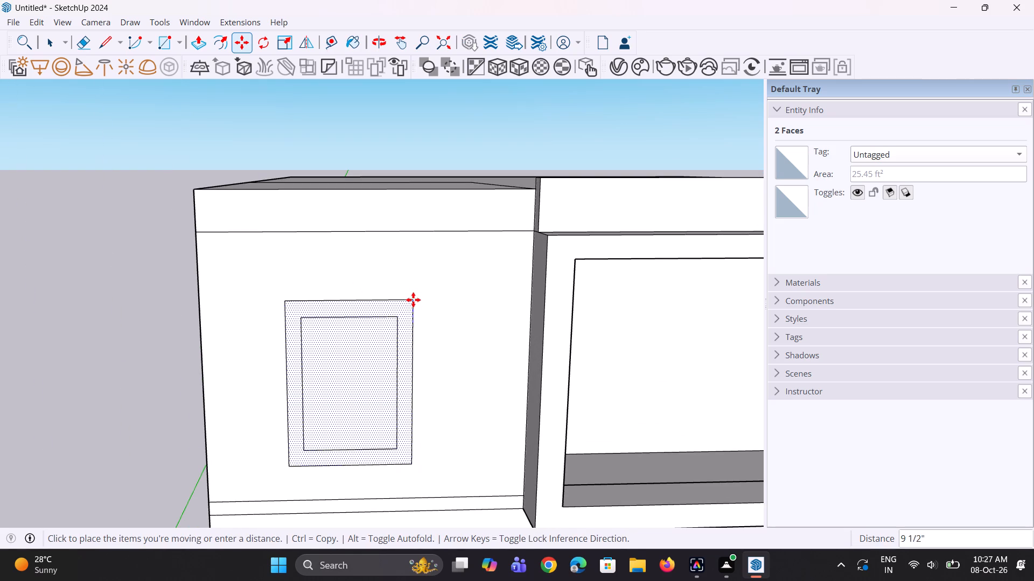
click(413, 295)
scroll(423, 308, down, 9)
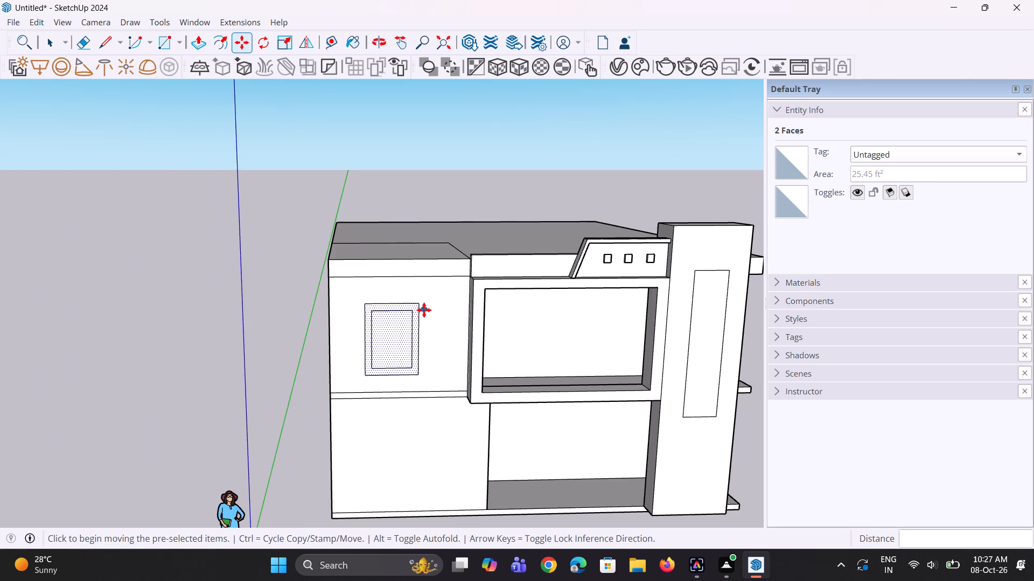
Clear the selection and examine the window's placement on the upper-floor facade from several angles.
key(space)
middle_drag(424, 310, 413, 263)
middle_click(413, 263)
click(450, 181)
middle_drag(334, 421, 365, 413)
scroll(438, 362, up, 3)
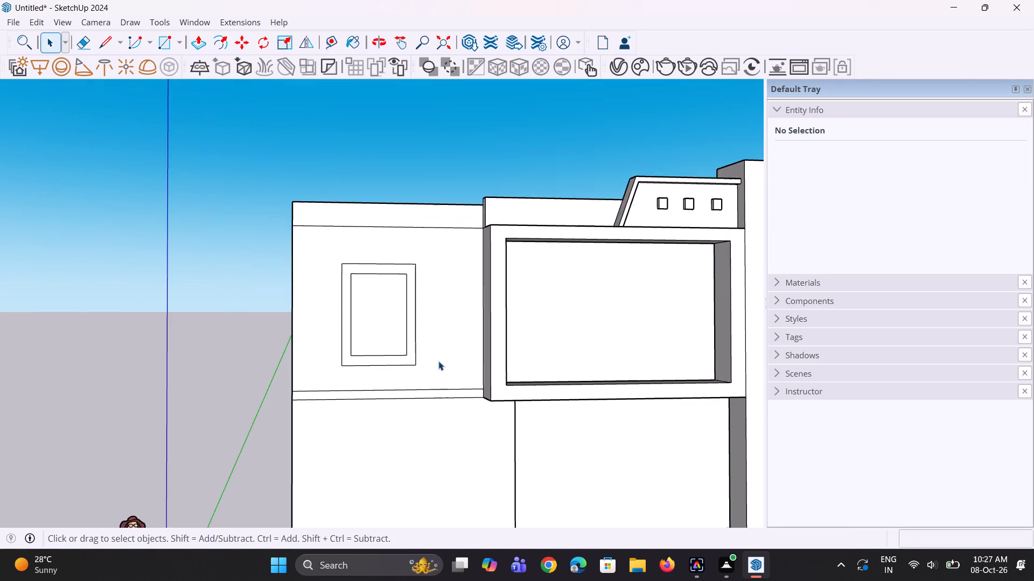
scroll(438, 361, down, 4)
middle_drag(425, 382, 429, 388)
scroll(396, 407, up, 7)
middle_drag(387, 400, 399, 398)
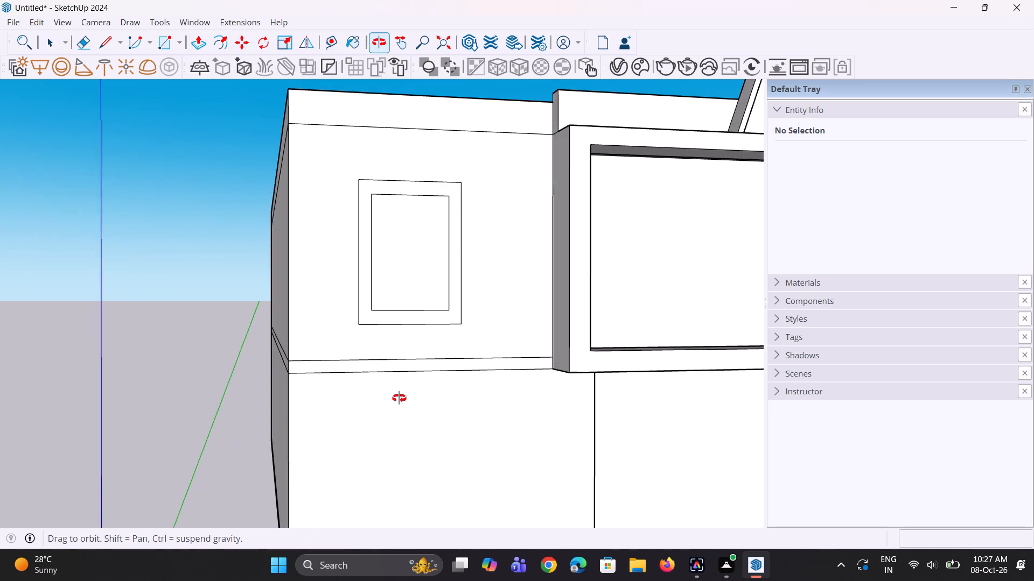
middle_drag(399, 398, 383, 406)
scroll(382, 406, down, 3)
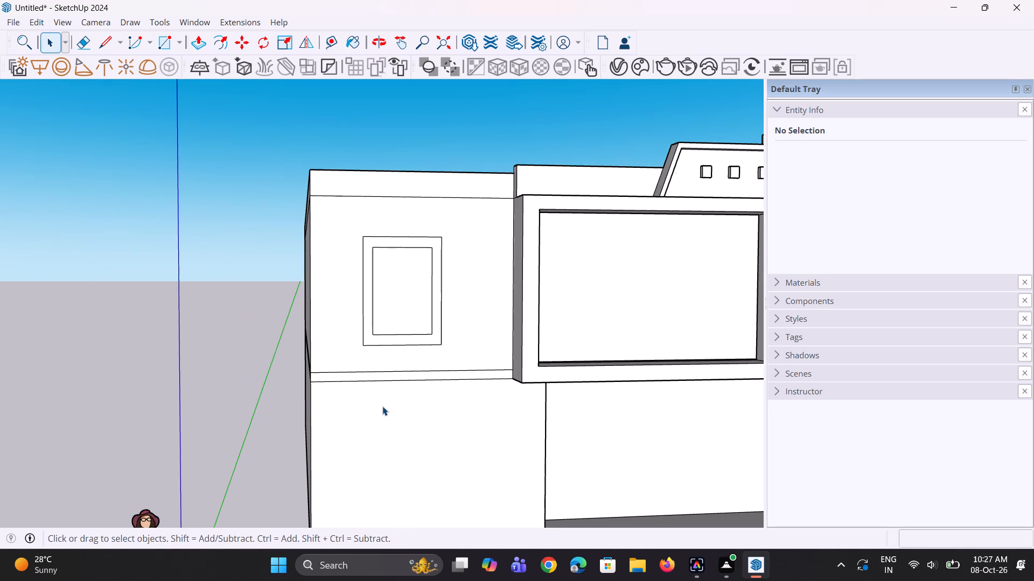
middle_drag(379, 430, 353, 405)
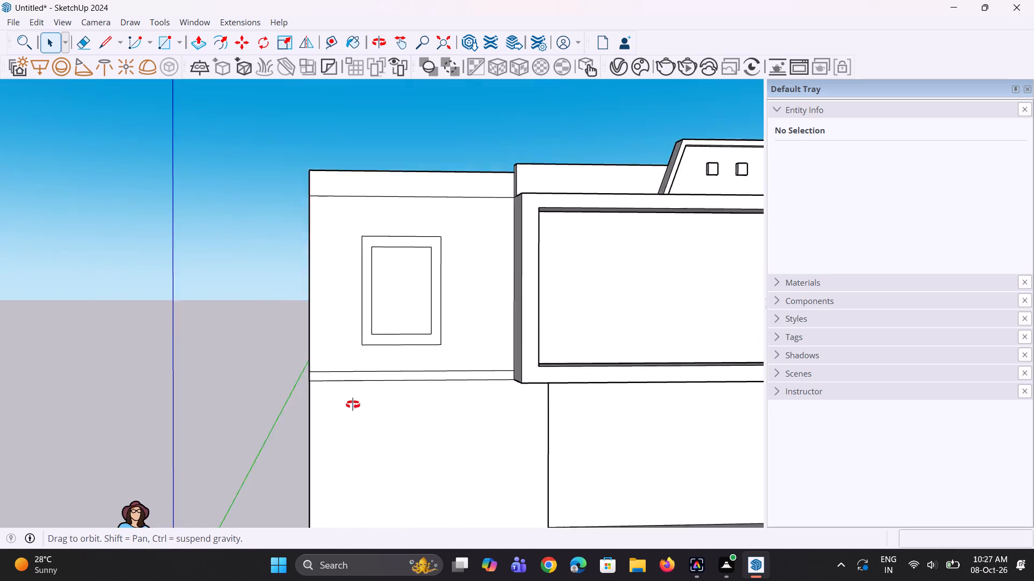
middle_drag(353, 405, 351, 401)
scroll(353, 406, down, 5)
middle_drag(369, 408, 380, 406)
scroll(415, 316, up, 2)
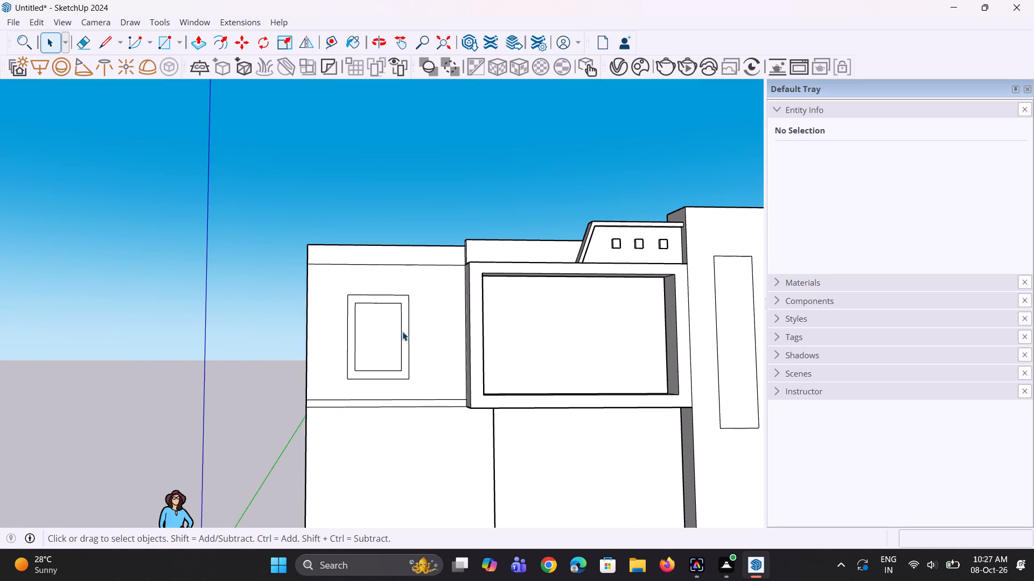
Copy the inner pane face of the upper-floor window about 11' 10" along the red axis, clear of the building.
click(395, 335)
scroll(395, 346, down, 7)
key(m)
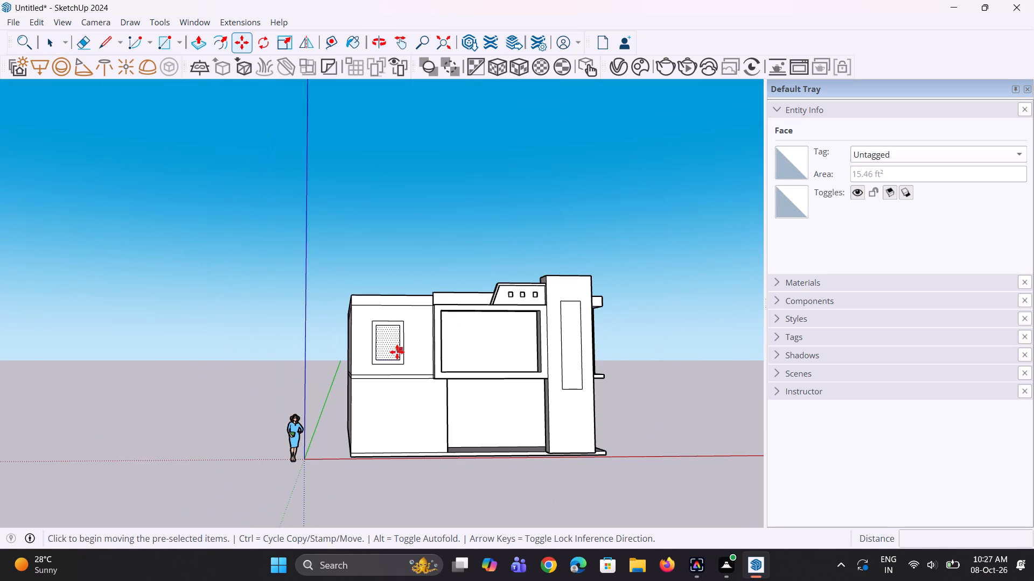
click(395, 352)
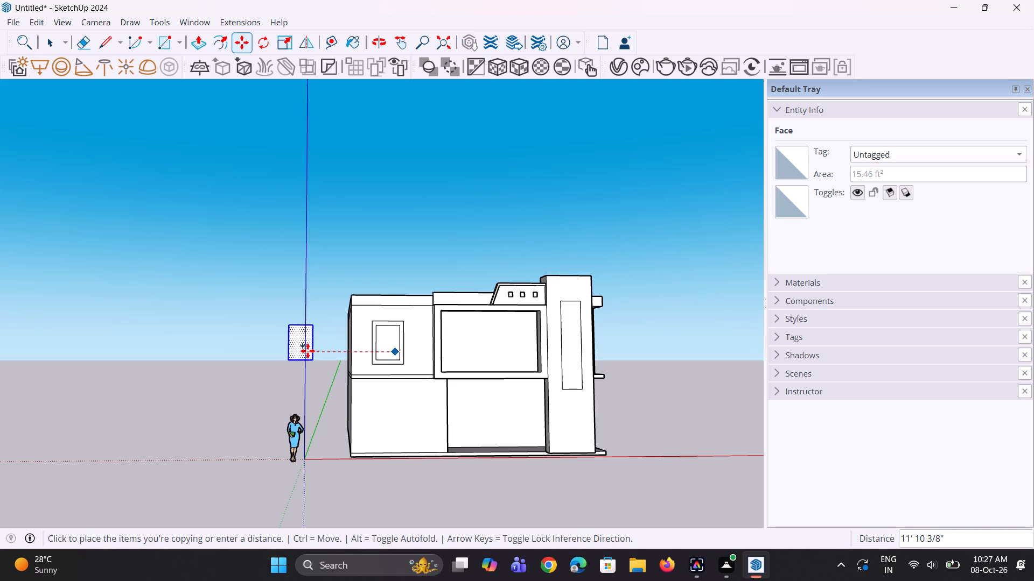
click(308, 351)
key(space)
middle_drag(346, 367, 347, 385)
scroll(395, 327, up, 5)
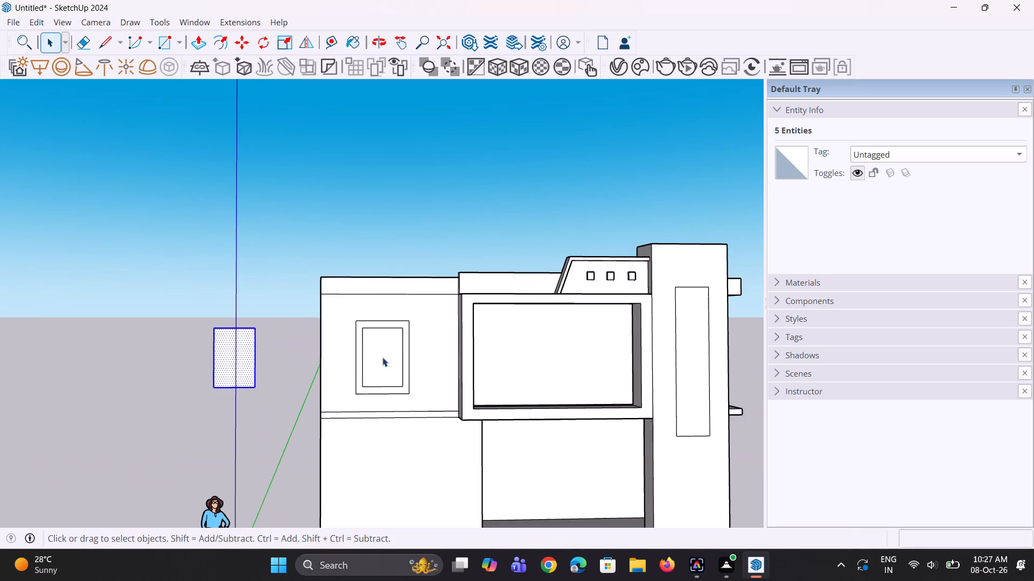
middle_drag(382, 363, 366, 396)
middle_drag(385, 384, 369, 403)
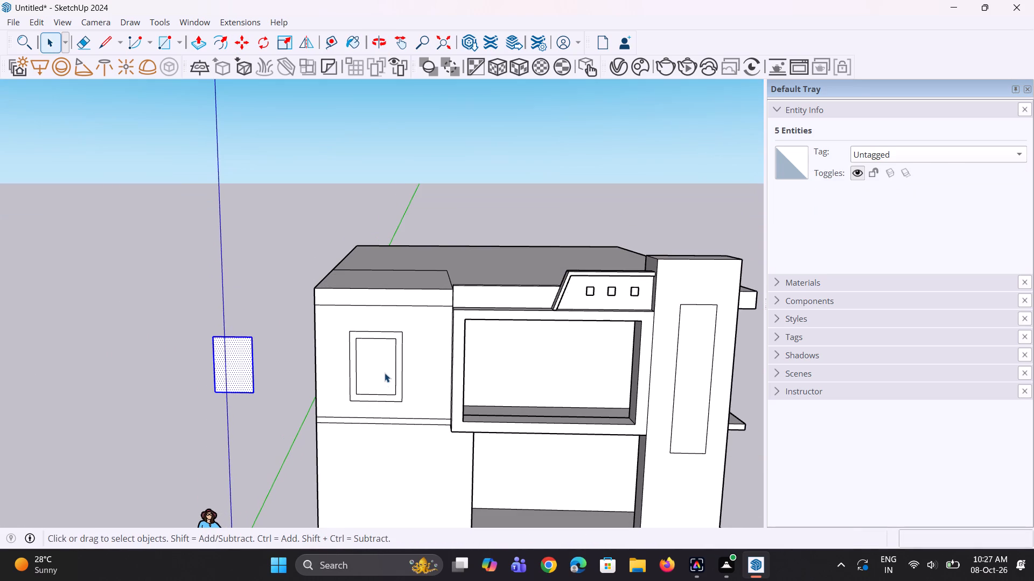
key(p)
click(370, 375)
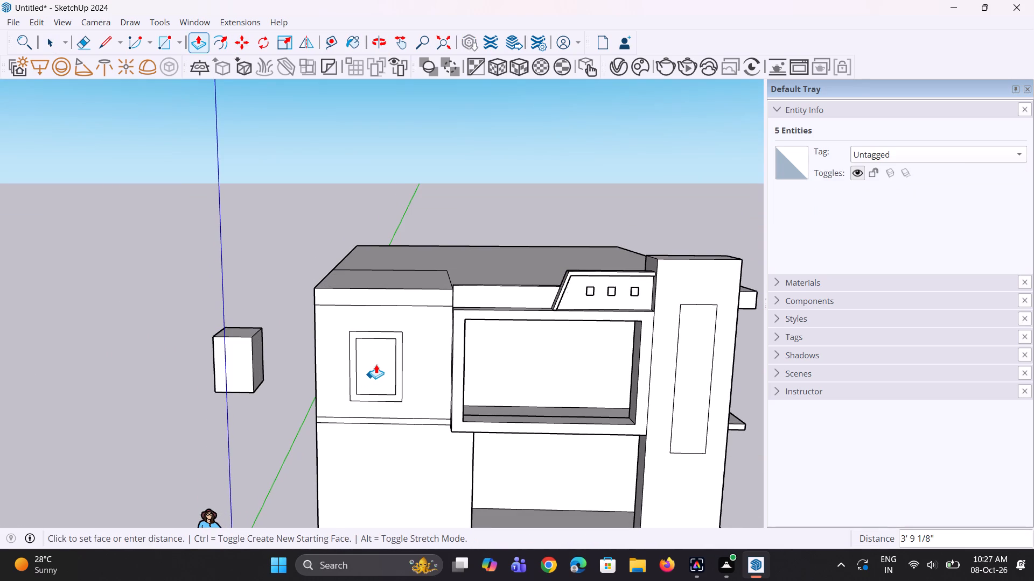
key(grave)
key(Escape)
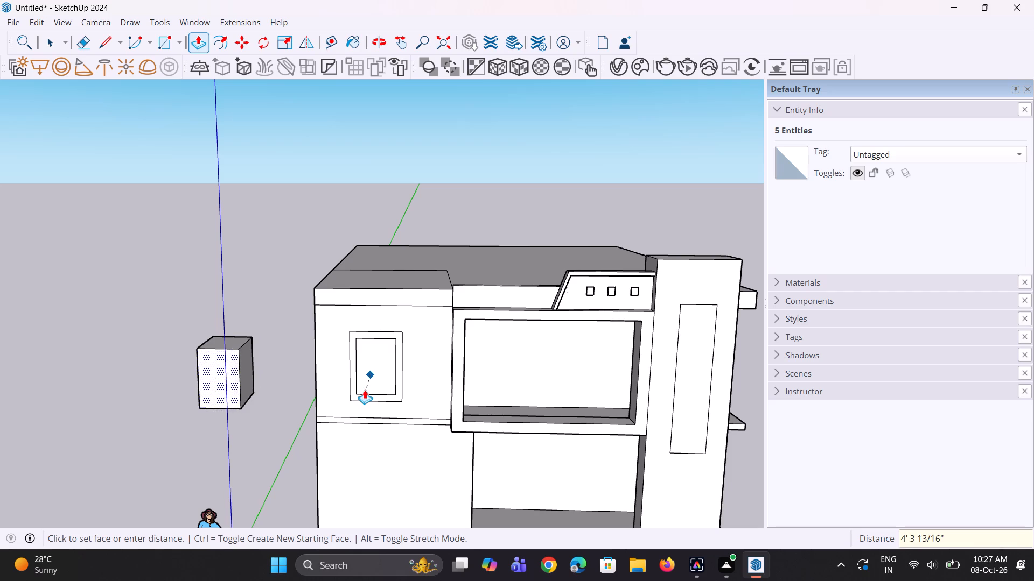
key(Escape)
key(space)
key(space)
Push the inner pane face of the upper-floor window about 2' 10 3/4" into the wall.
key(p)
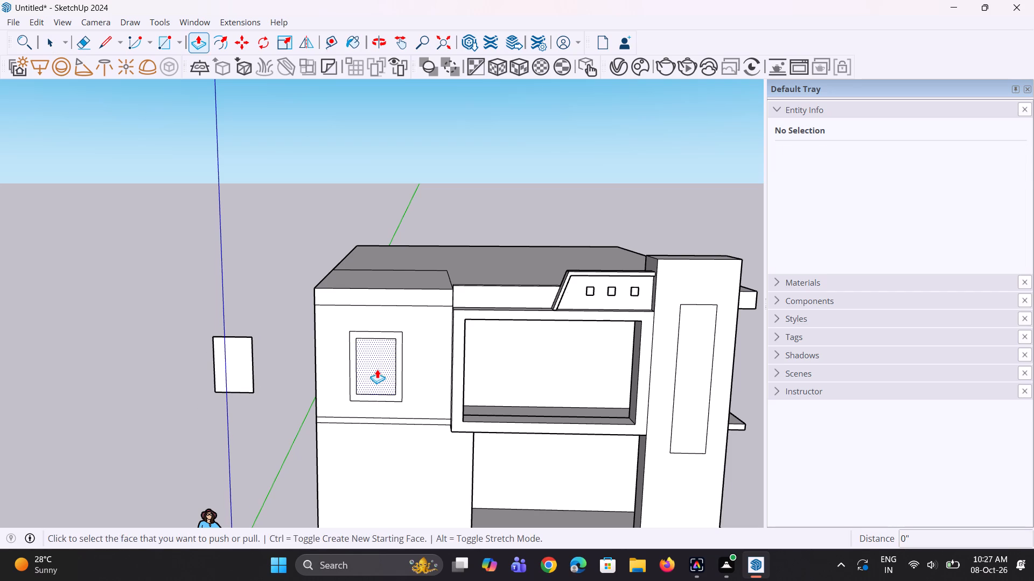
click(377, 369)
click(382, 361)
Pull the window's frame ring outward from the wall by about 6 3/16".
scroll(393, 345, up, 5)
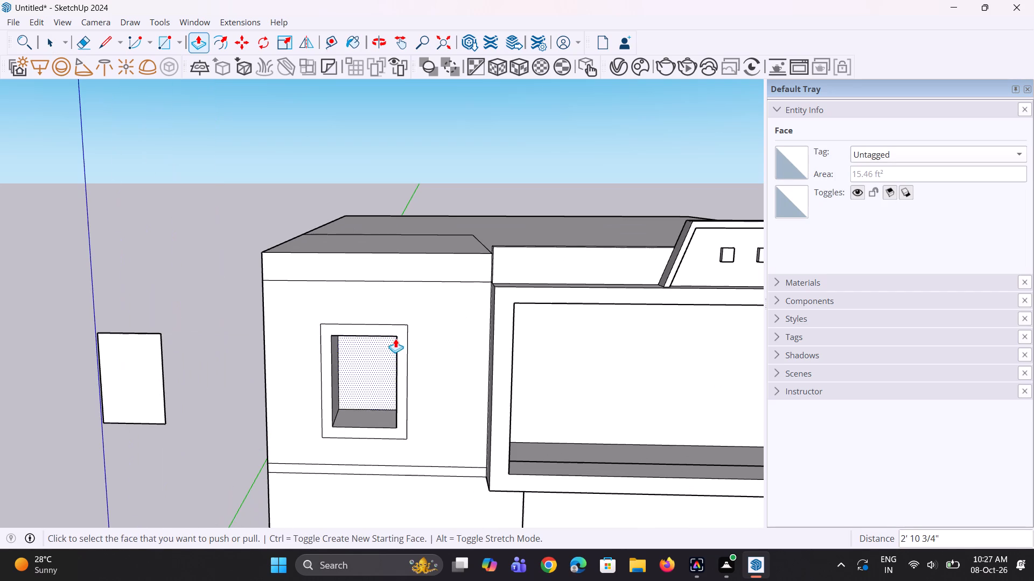
click(398, 334)
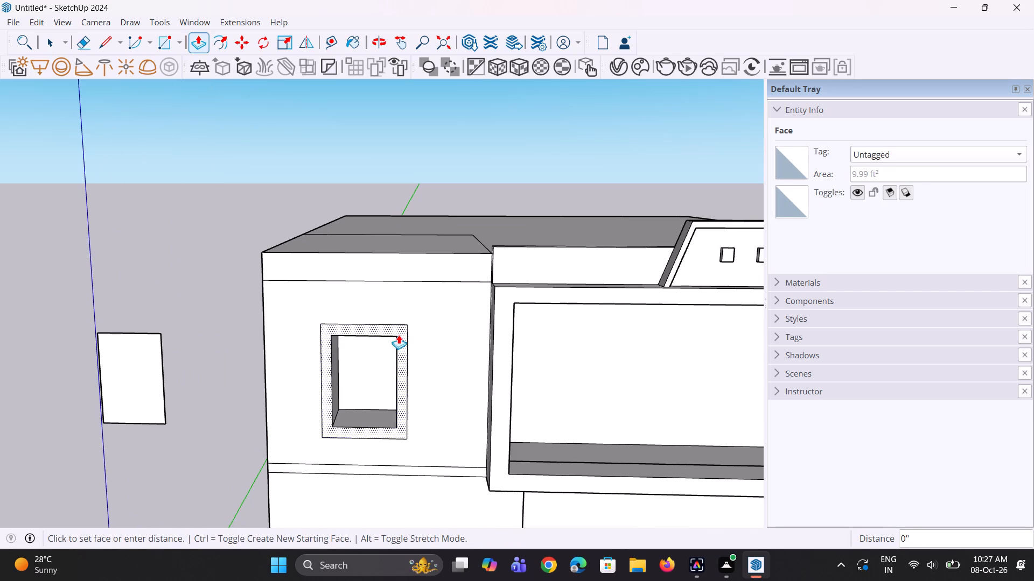
click(397, 336)
Push the top outer face of the window frame down by about 2 9/16".
middle_drag(355, 394, 302, 397)
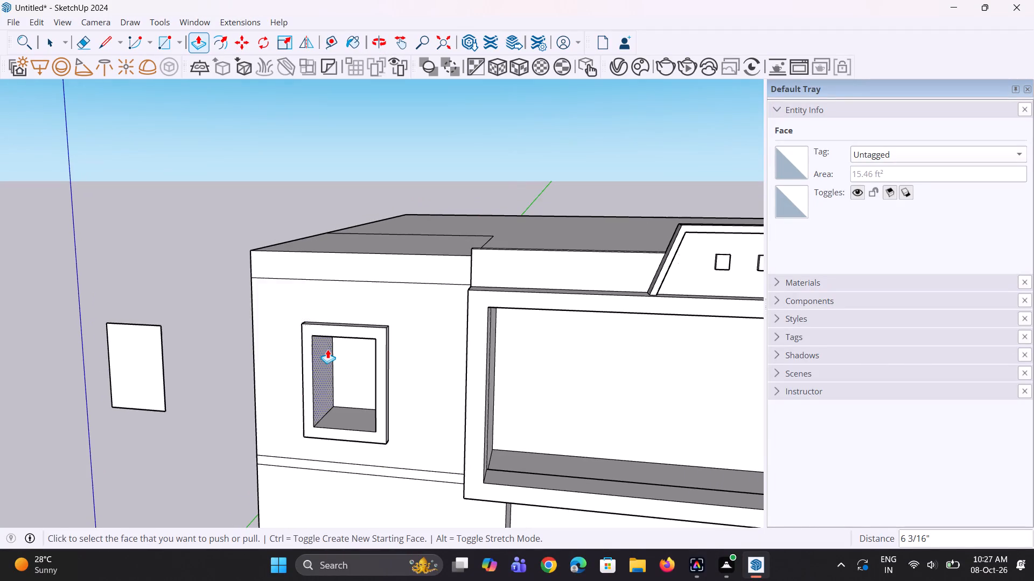
scroll(328, 340, up, 4)
middle_drag(328, 337, 371, 237)
middle_drag(346, 325, 340, 382)
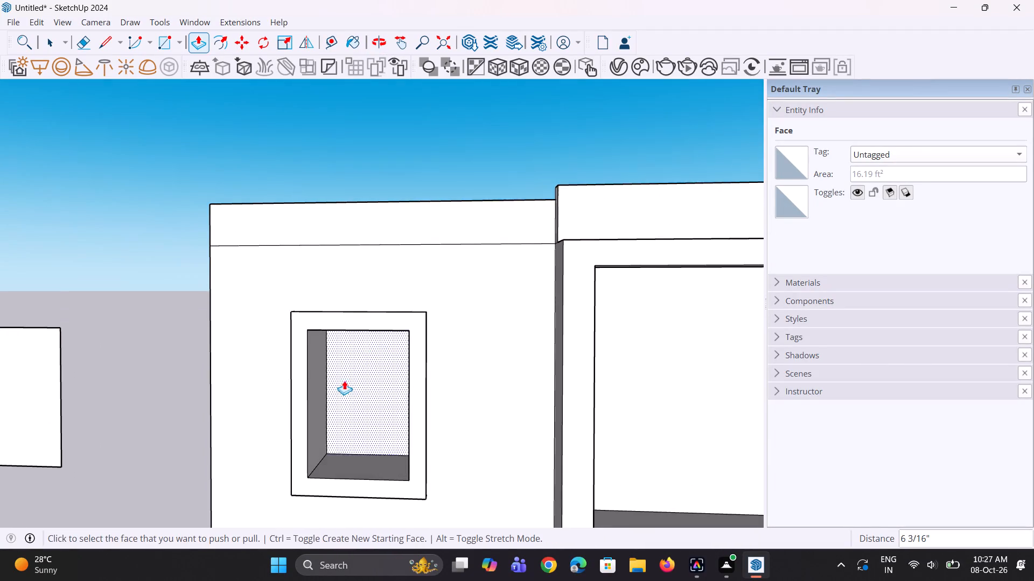
middle_drag(389, 313, 365, 440)
scroll(404, 305, up, 5)
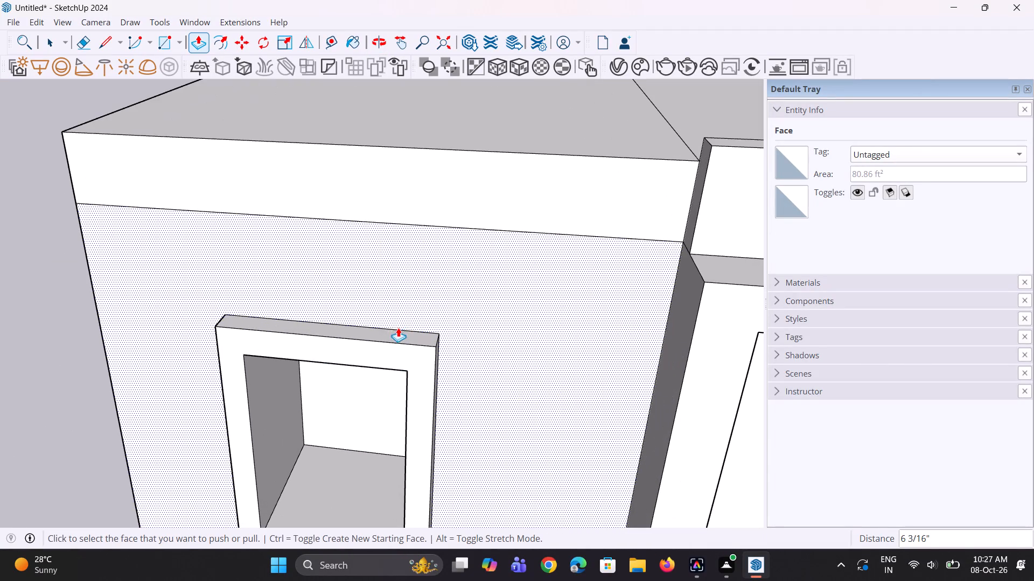
click(398, 334)
click(399, 343)
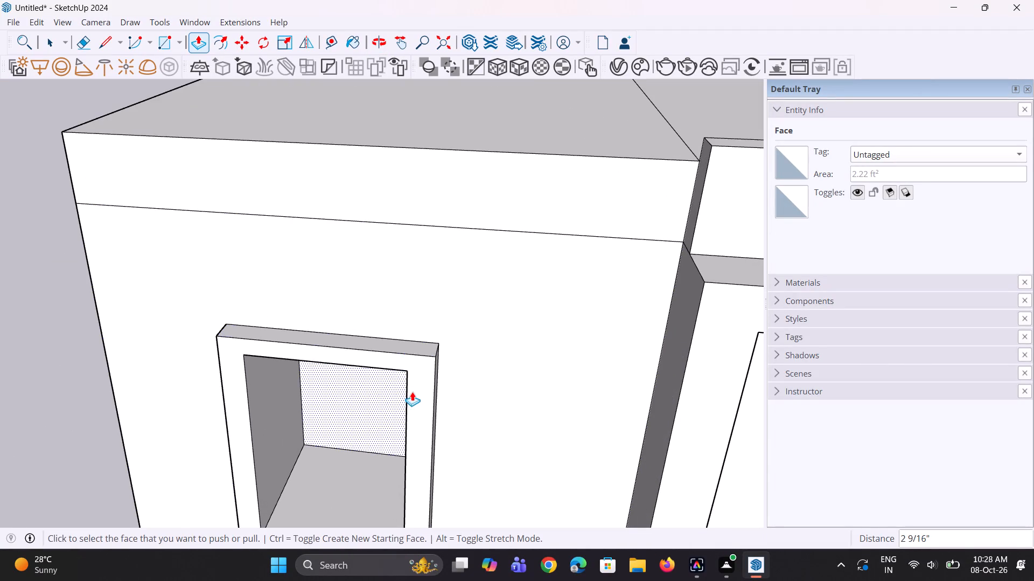
Push the frame's outer side face nearest the large projecting frame inward, finishing with a push of about 1/2".
middle_drag(443, 424, 367, 394)
scroll(462, 443, up, 3)
click(421, 430)
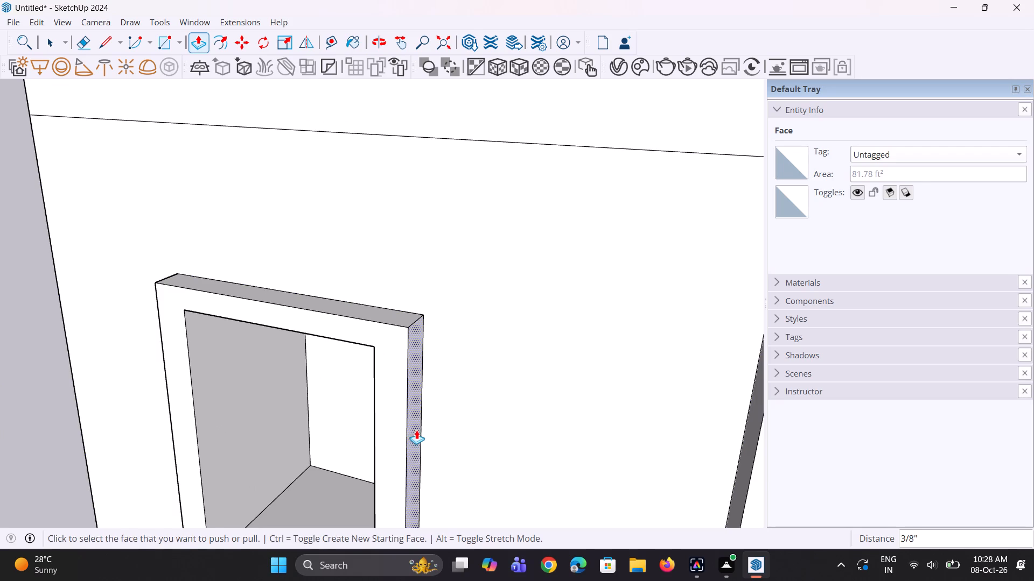
drag(415, 426, 409, 421)
click(409, 421)
scroll(448, 372, down, 4)
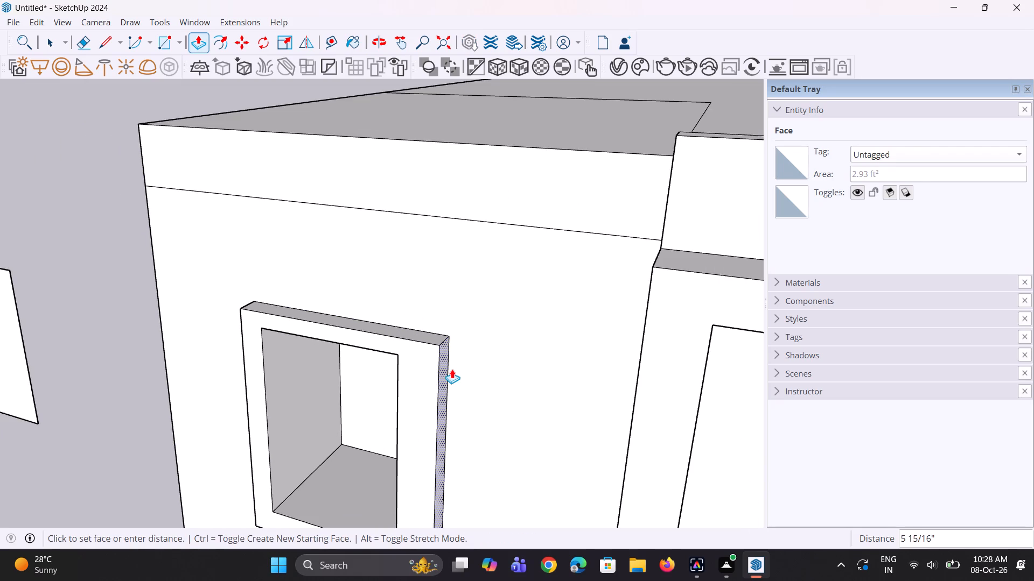
key(Escape)
scroll(413, 376, down, 7)
middle_drag(420, 436, 432, 436)
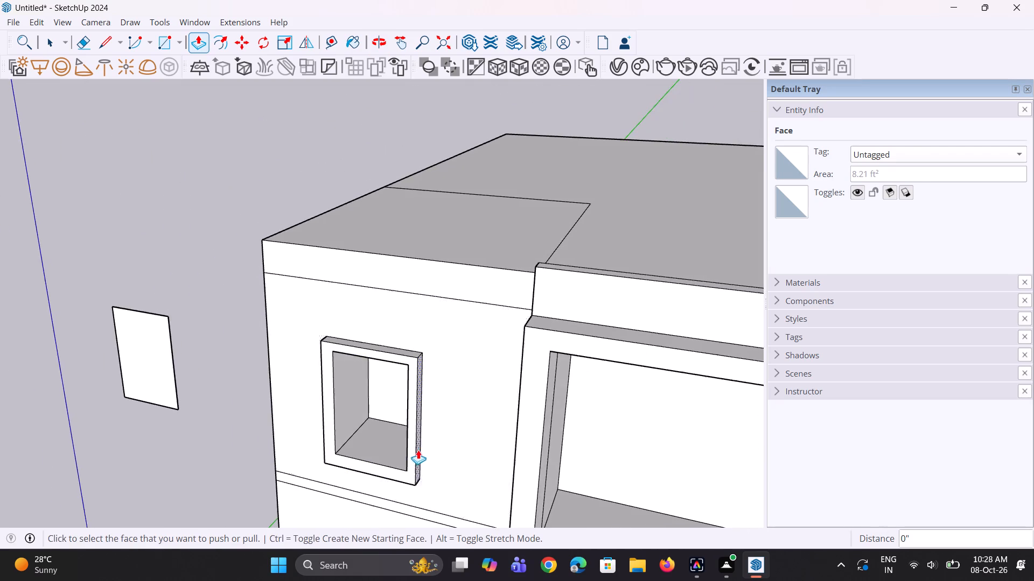
scroll(417, 450, up, 8)
click(417, 450)
click(415, 446)
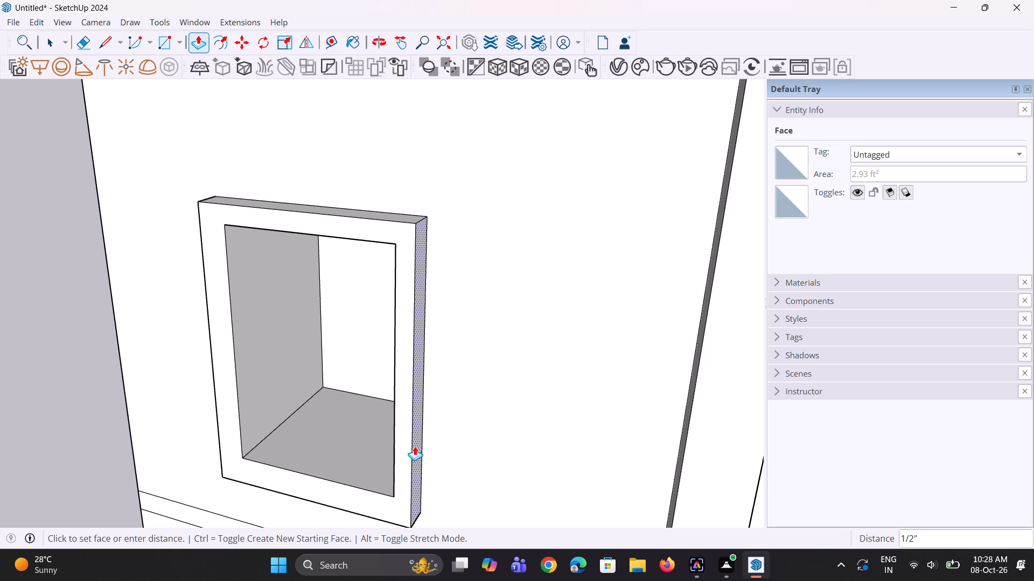
Push the bottom outer face of the window frame up by about 3 5/16".
scroll(415, 446, down, 8)
middle_drag(391, 476, 462, 247)
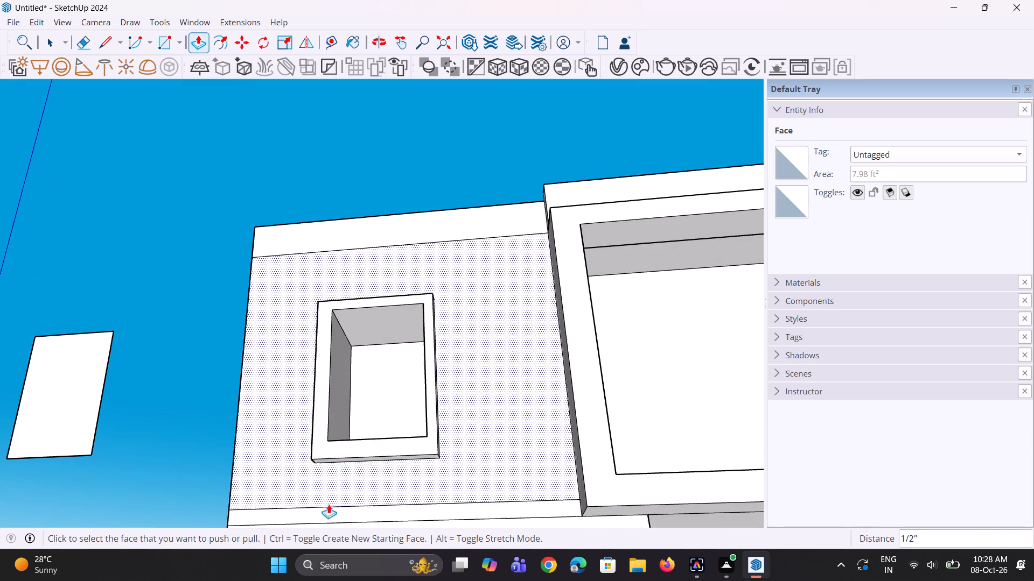
scroll(329, 525, up, 3)
middle_drag(337, 515, 354, 476)
scroll(387, 436, up, 2)
click(398, 421)
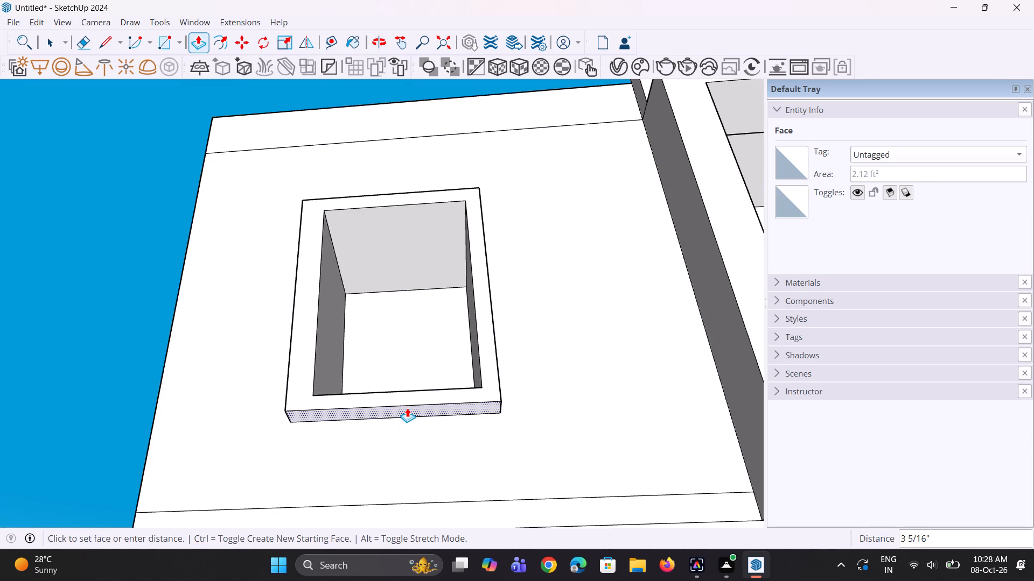
click(407, 407)
Push the frame's outer side face nearest the building's corner inward by about 2 15/16".
scroll(414, 404, down, 5)
middle_drag(337, 398, 453, 454)
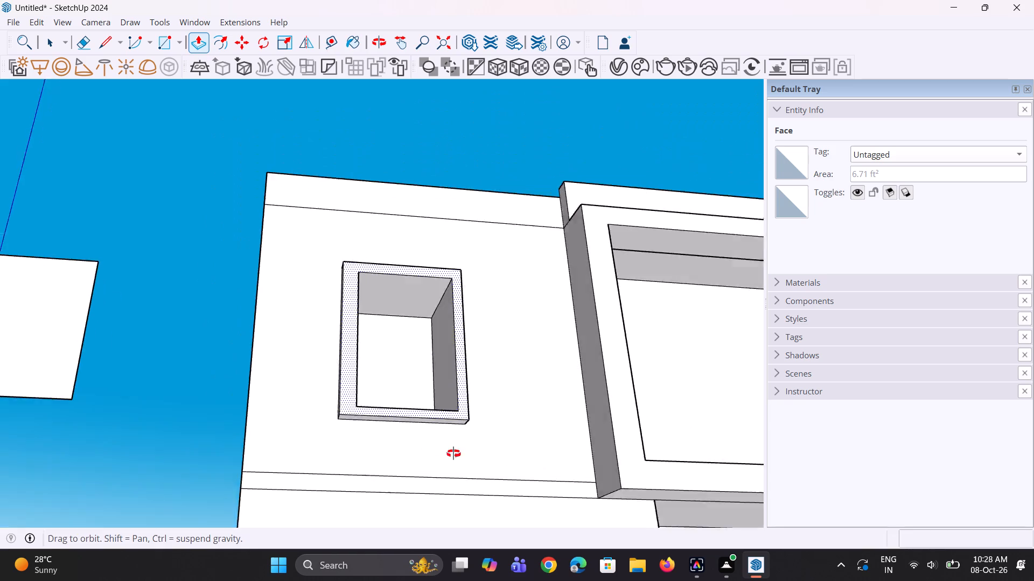
middle_drag(453, 454, 480, 460)
scroll(325, 362, up, 5)
click(345, 355)
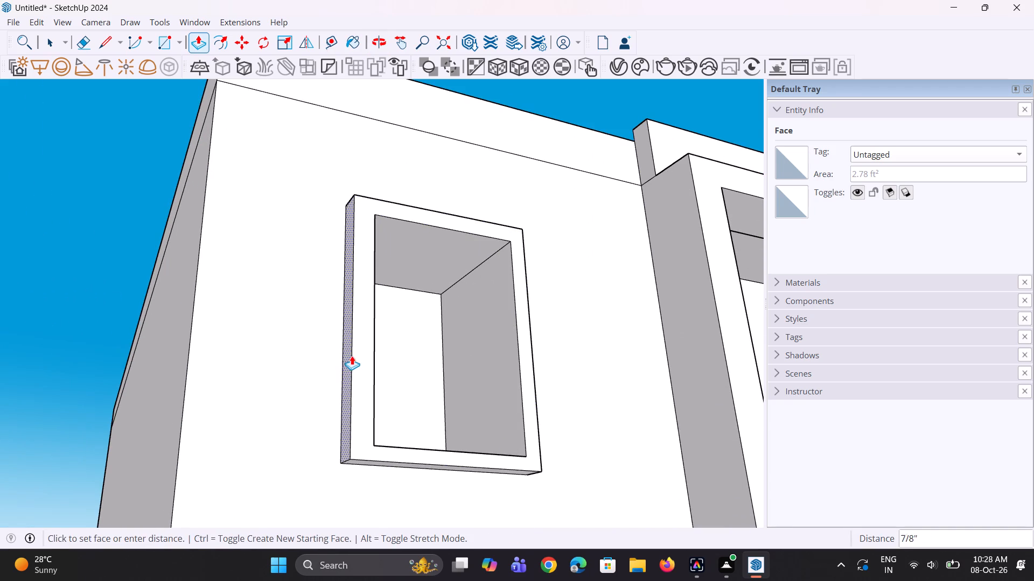
click(357, 358)
Examine the slimmed window frame and its recess from below and above.
scroll(434, 367, down, 6)
middle_drag(467, 360, 425, 410)
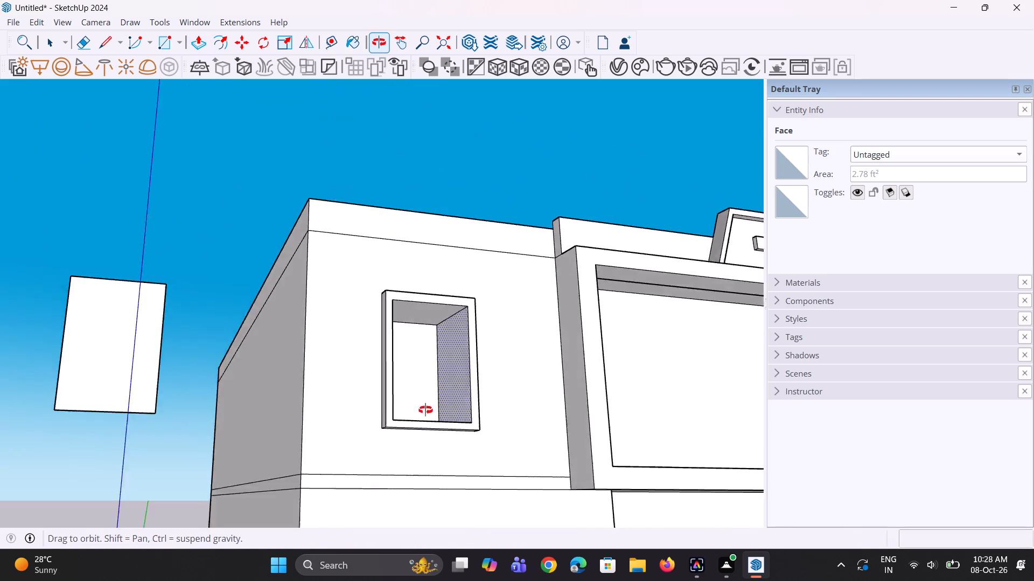
middle_drag(425, 410, 381, 487)
scroll(427, 294, up, 1)
middle_drag(447, 371, 403, 467)
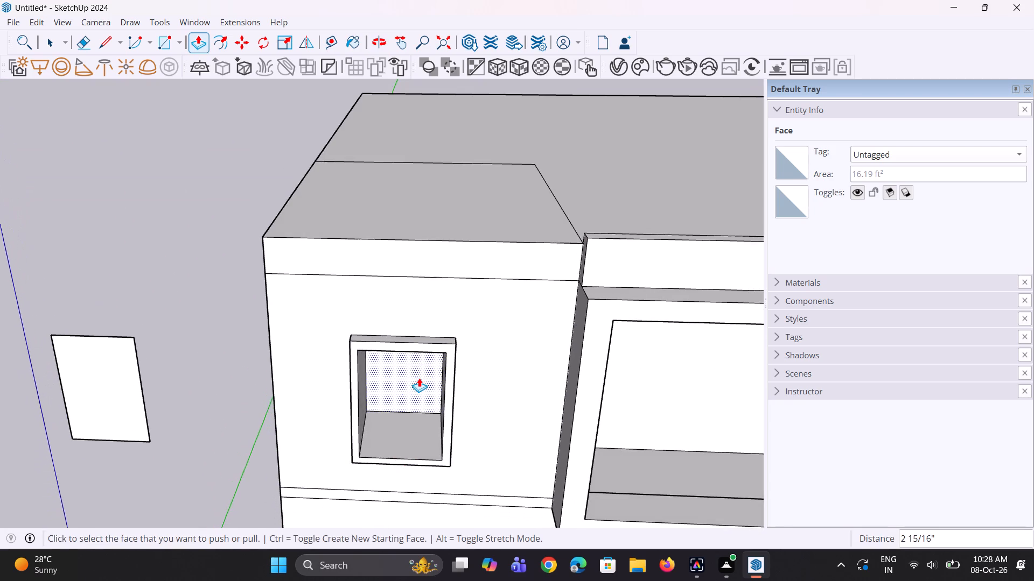
scroll(415, 353, up, 2)
middle_drag(414, 352, 415, 331)
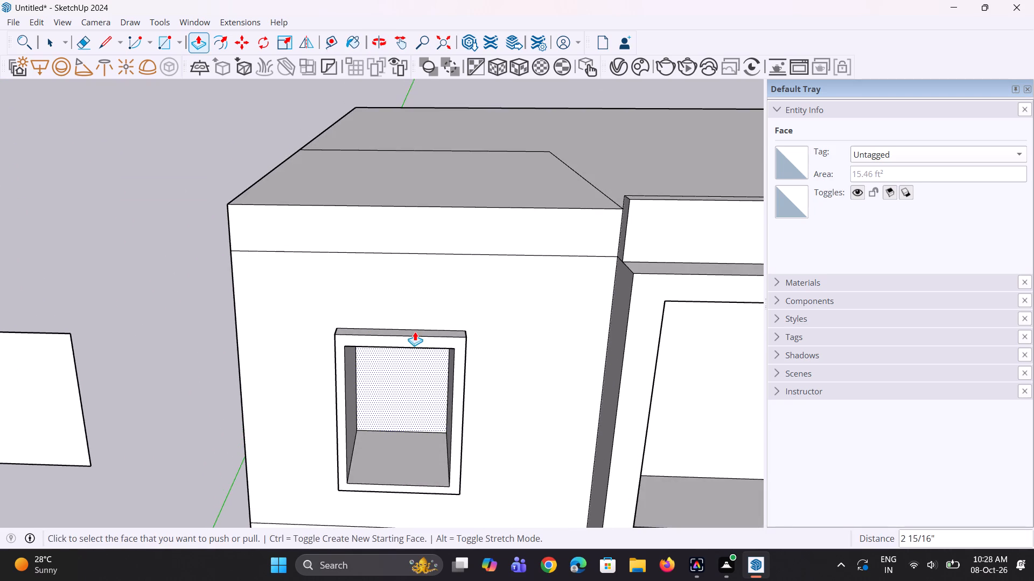
Examine the building's front and the free-standing window panel beside it from further away.
scroll(415, 331, down, 12)
middle_drag(282, 393, 287, 377)
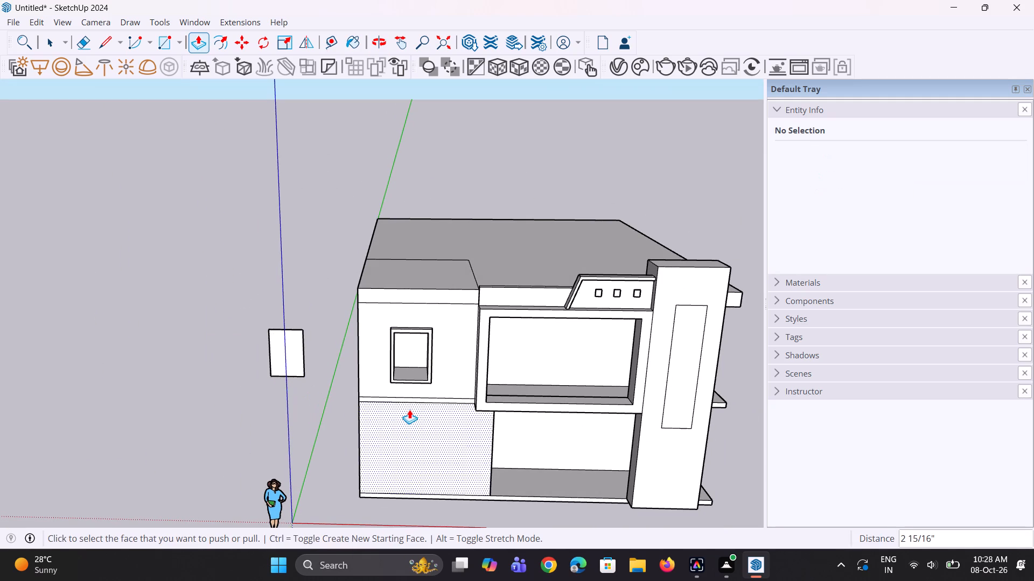
scroll(419, 410, down, 7)
scroll(274, 409, up, 2)
scroll(351, 389, up, 3)
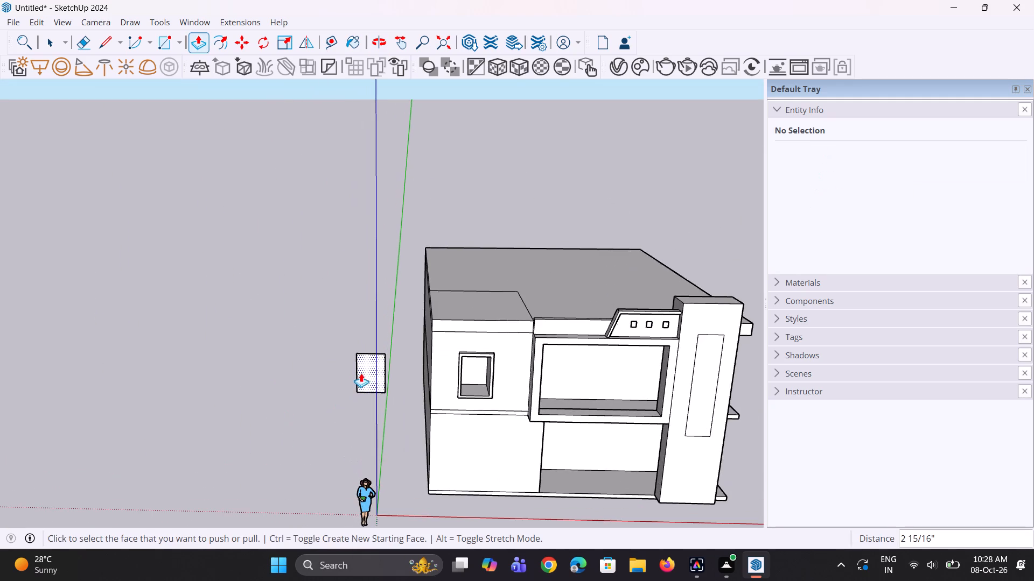
middle_click(366, 375)
scroll(278, 408, down, 3)
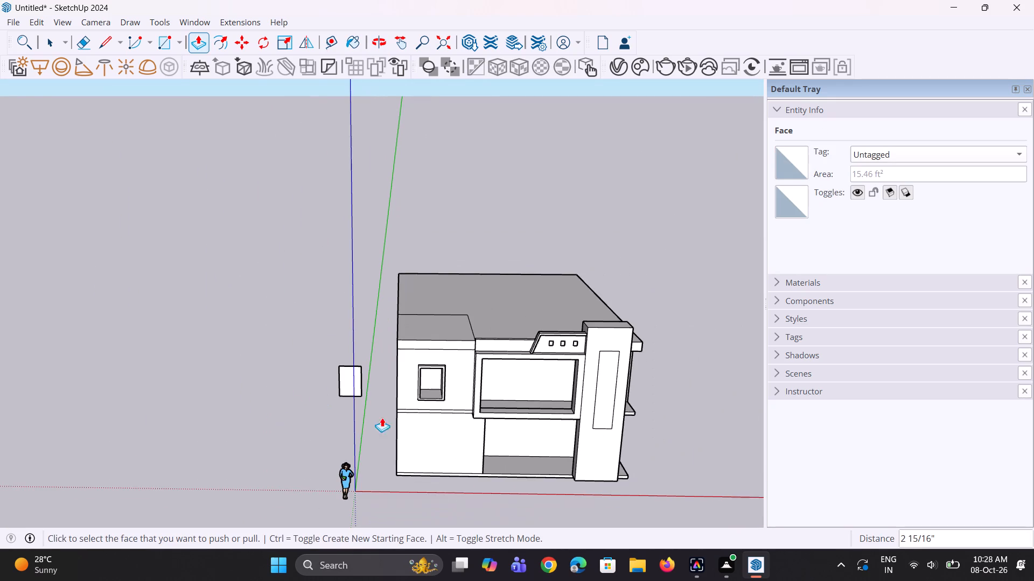
middle_drag(407, 426, 391, 428)
middle_drag(399, 421, 401, 412)
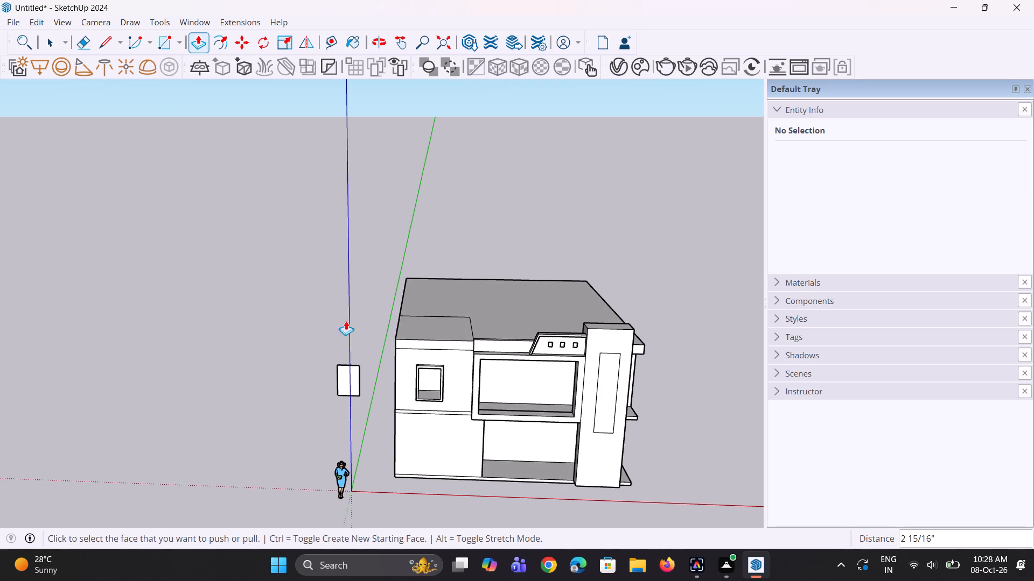
Offset the free-standing window panel's outline inward by about 4 1/16" to form a border around an inner pane.
scroll(371, 381, up, 4)
middle_drag(342, 373, 352, 357)
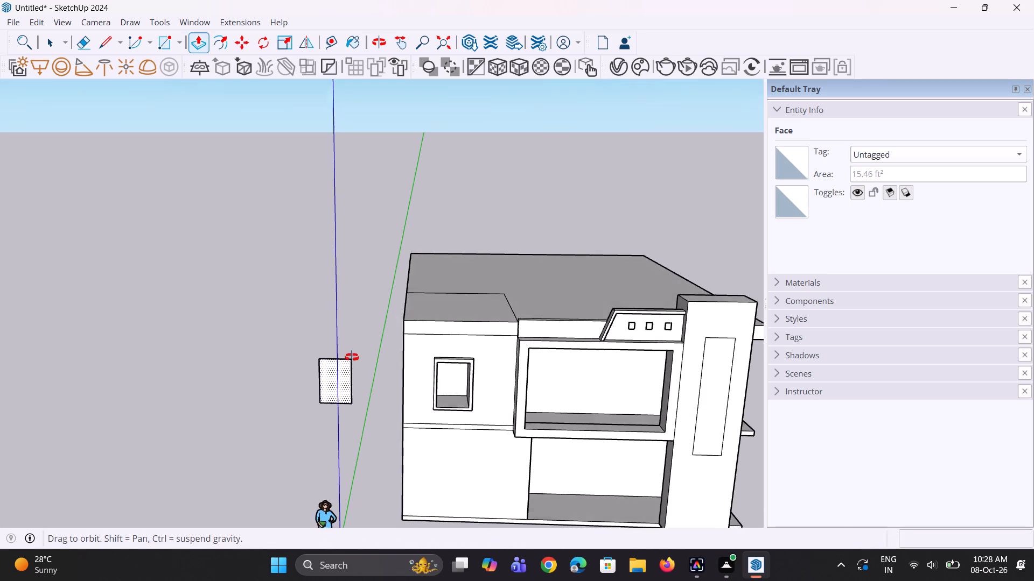
middle_drag(352, 357, 352, 356)
scroll(299, 369, up, 4)
key(space)
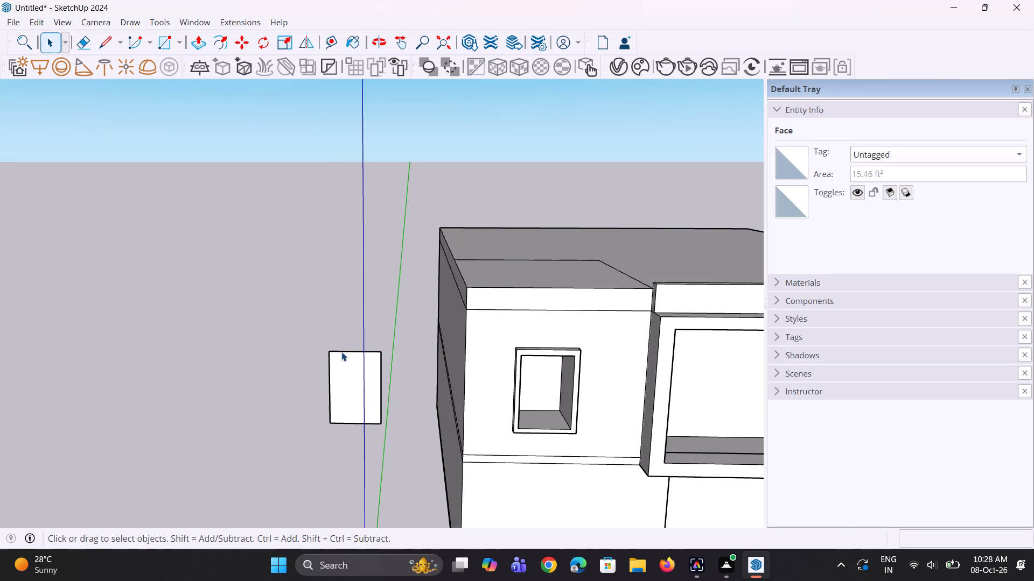
click(343, 351)
click(350, 373)
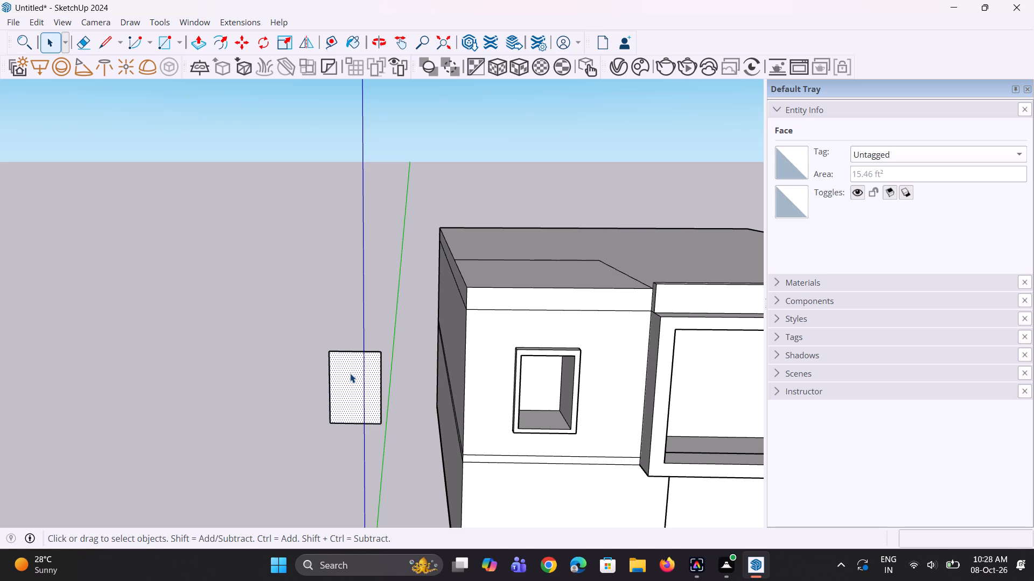
key(f)
click(324, 380)
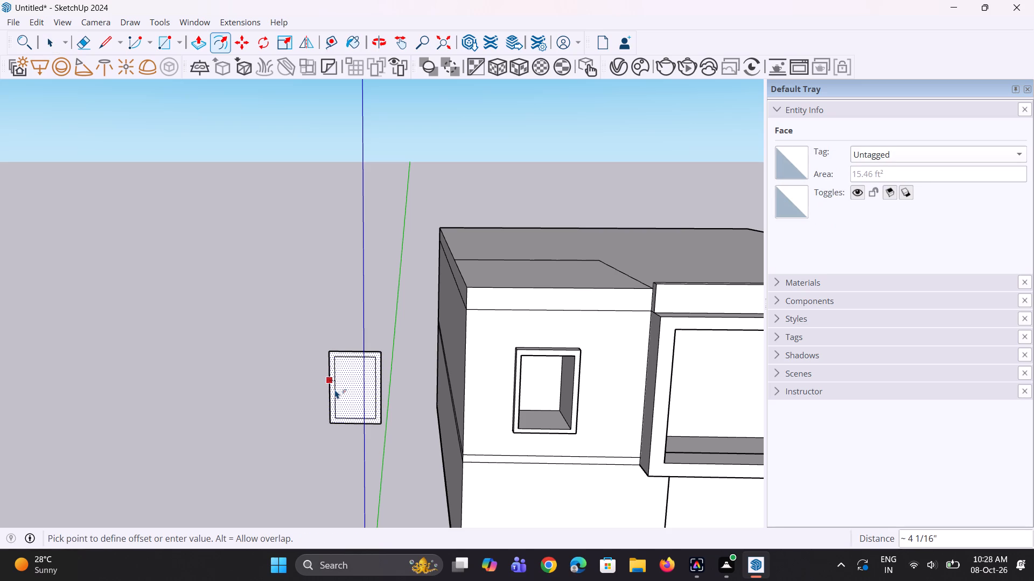
click(336, 388)
scroll(388, 374, up, 3)
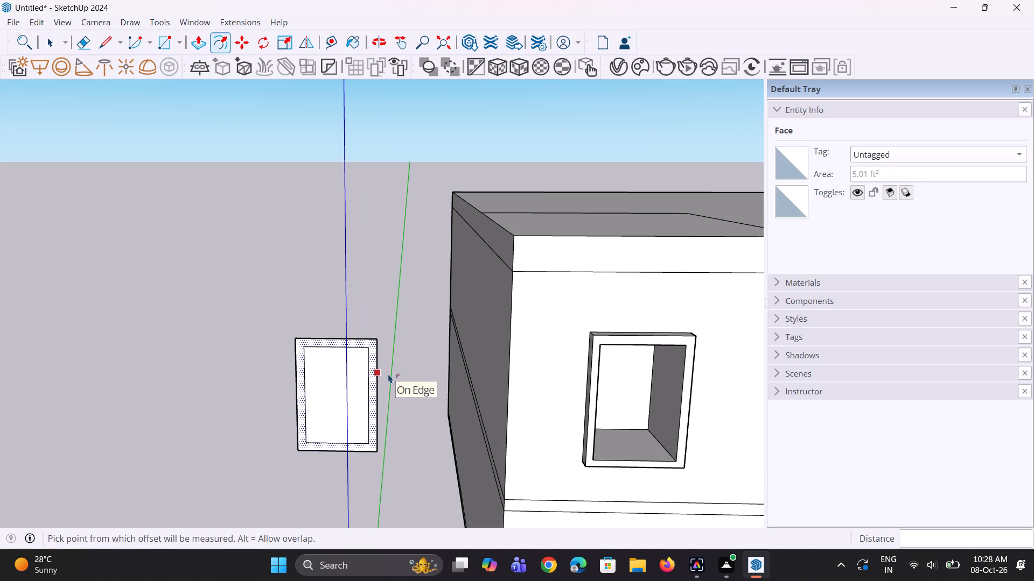
key(space)
key(space)
click(394, 334)
Extrude the inner pane of the free-standing panel about 2 3/8" out from its back side.
middle_drag(336, 395, 308, 399)
scroll(319, 379, down, 2)
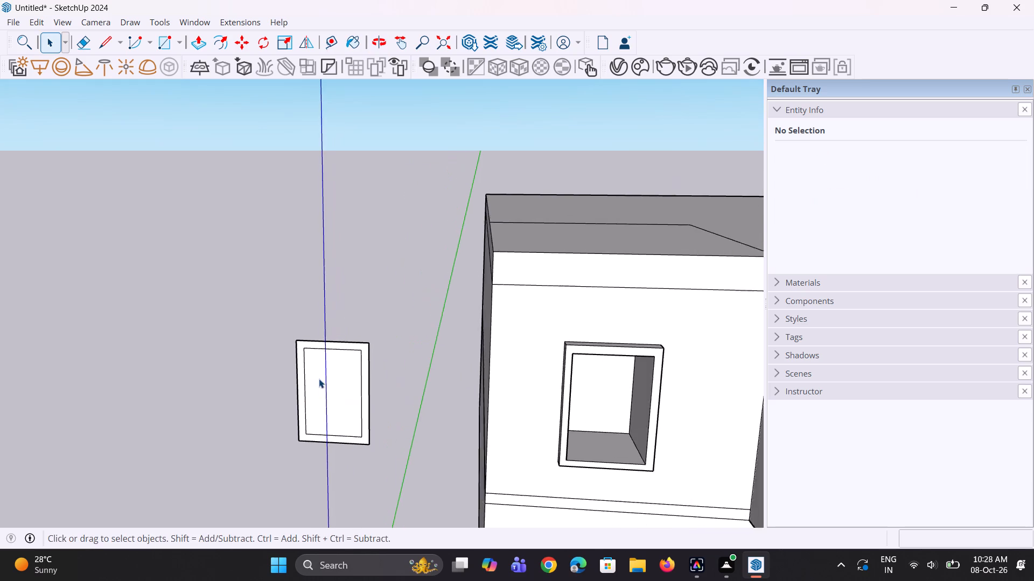
scroll(319, 379, down, 2)
middle_drag(411, 382, 271, 449)
scroll(321, 365, up, 3)
middle_drag(311, 374, 620, 335)
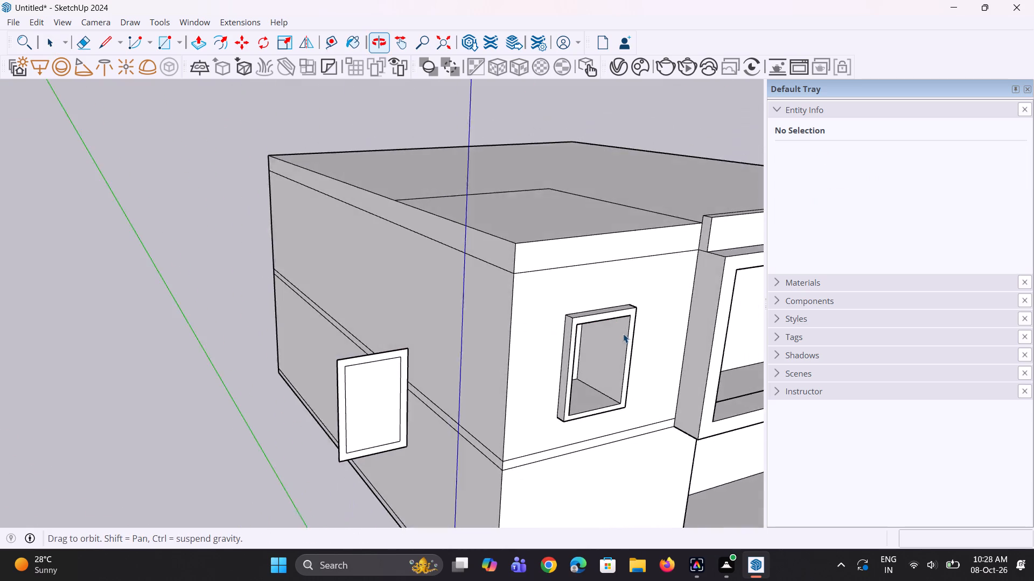
scroll(358, 369, down, 5)
scroll(343, 396, up, 1)
middle_drag(347, 396, 670, 346)
scroll(535, 342, up, 6)
middle_drag(535, 342, 610, 341)
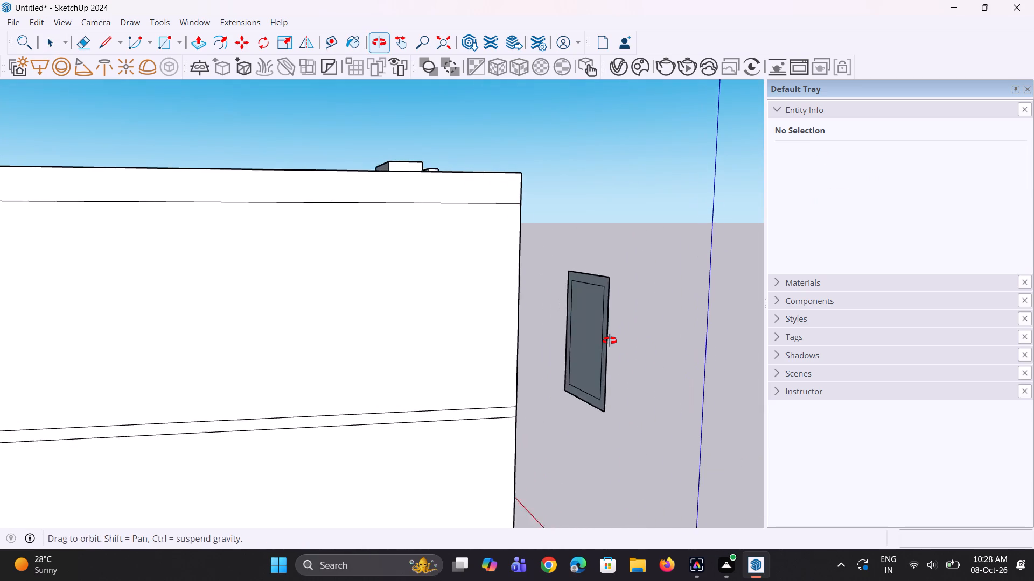
middle_drag(610, 341, 615, 340)
key(p)
click(614, 333)
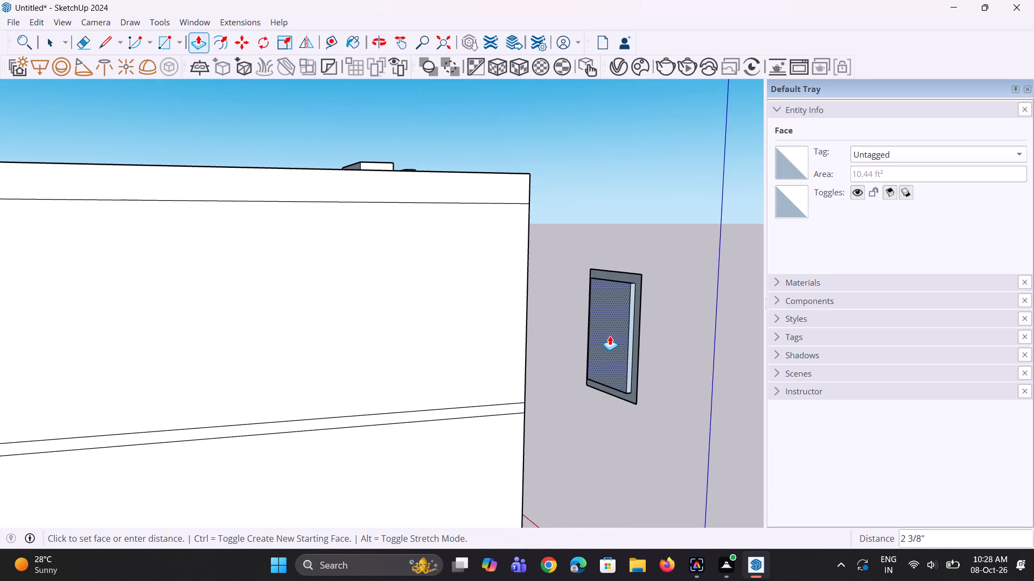
click(610, 336)
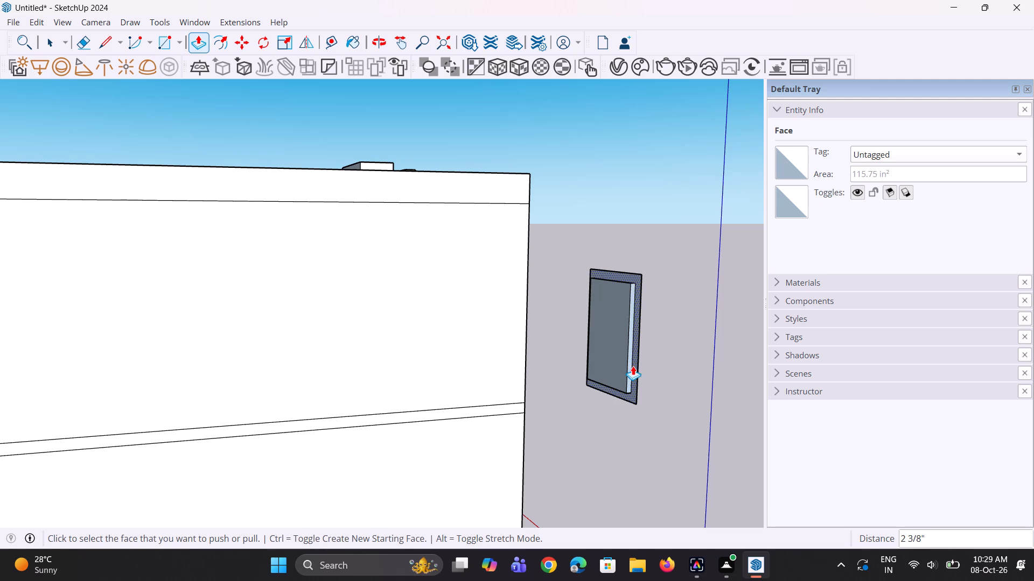
Extrude the panel's surrounding border from the back by 2 3/8", flush with the inner pane's back.
click(633, 366)
click(619, 335)
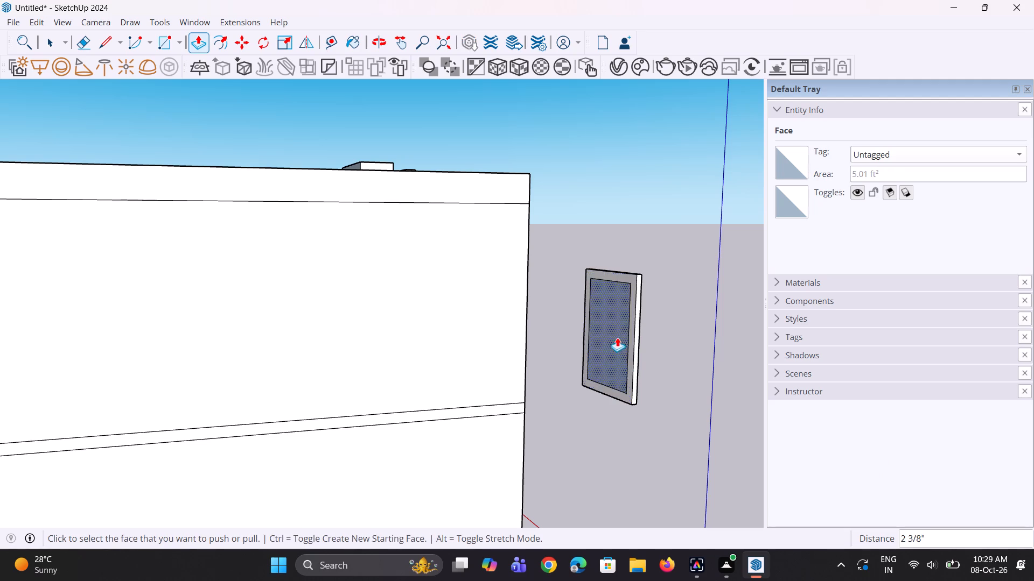
Push the pane's front face in about 1 1/16" and pull it forward about 3 7/16", flush with the border.
scroll(595, 387, down, 5)
middle_drag(627, 404, 361, 406)
scroll(567, 337, down, 8)
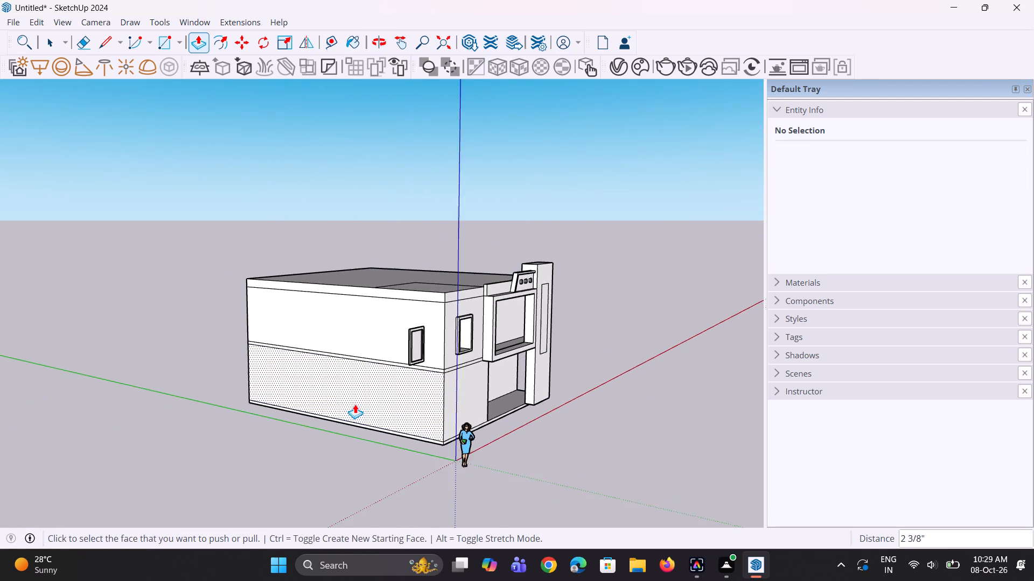
middle_drag(355, 404, 251, 403)
scroll(373, 329, up, 6)
middle_drag(347, 360, 372, 371)
scroll(372, 372, up, 6)
click(369, 375)
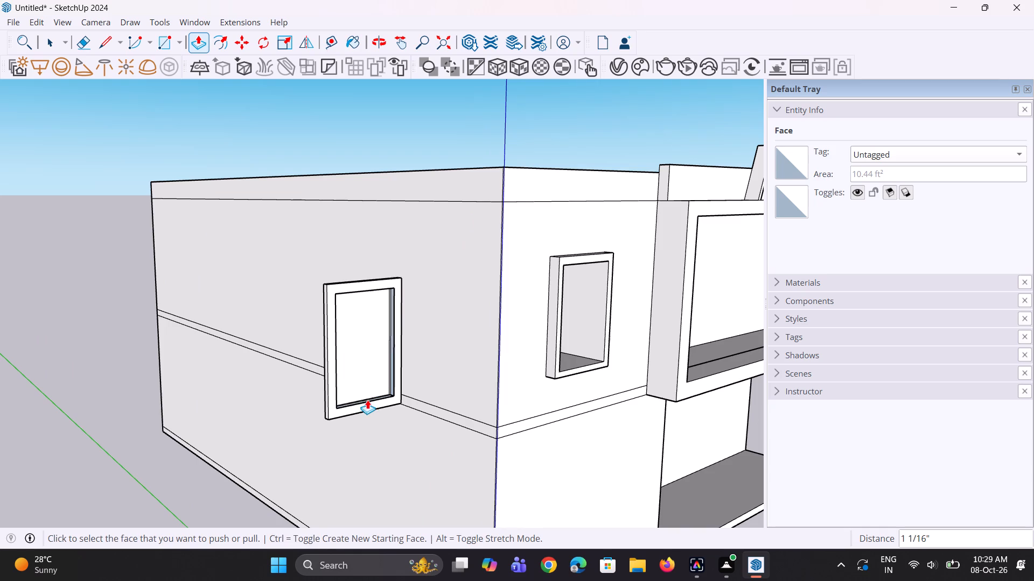
click(366, 362)
click(338, 407)
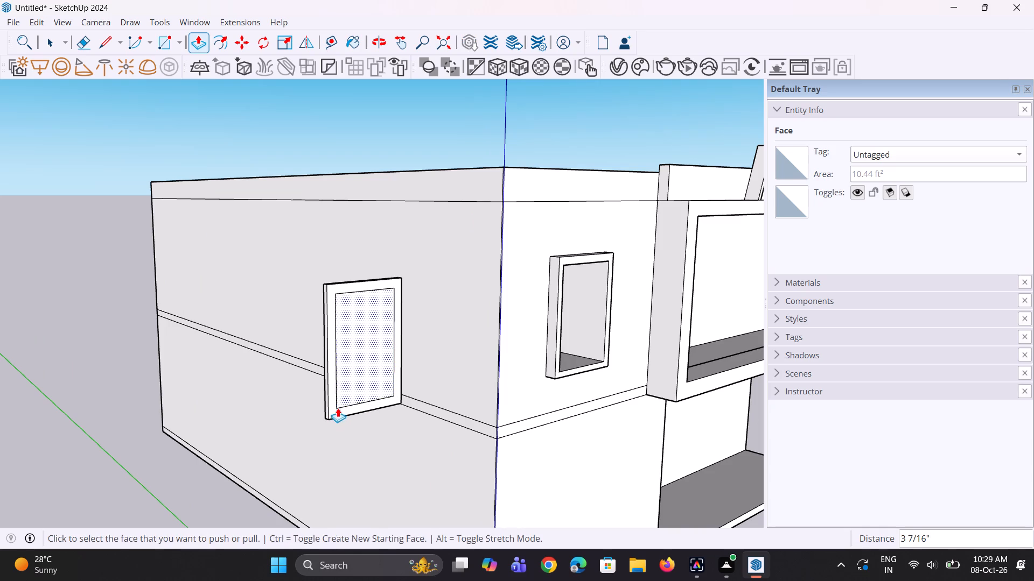
Examine the thickened window panel and the building from the side, above and front.
scroll(336, 411, down, 1)
middle_drag(336, 411, 451, 452)
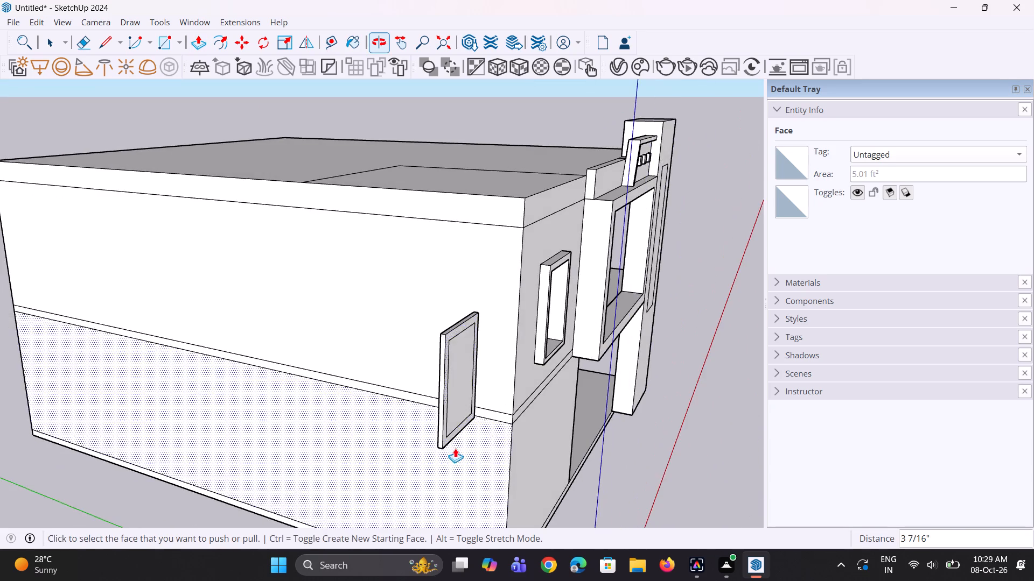
scroll(455, 448, down, 8)
middle_drag(448, 450, 324, 432)
scroll(334, 415, up, 3)
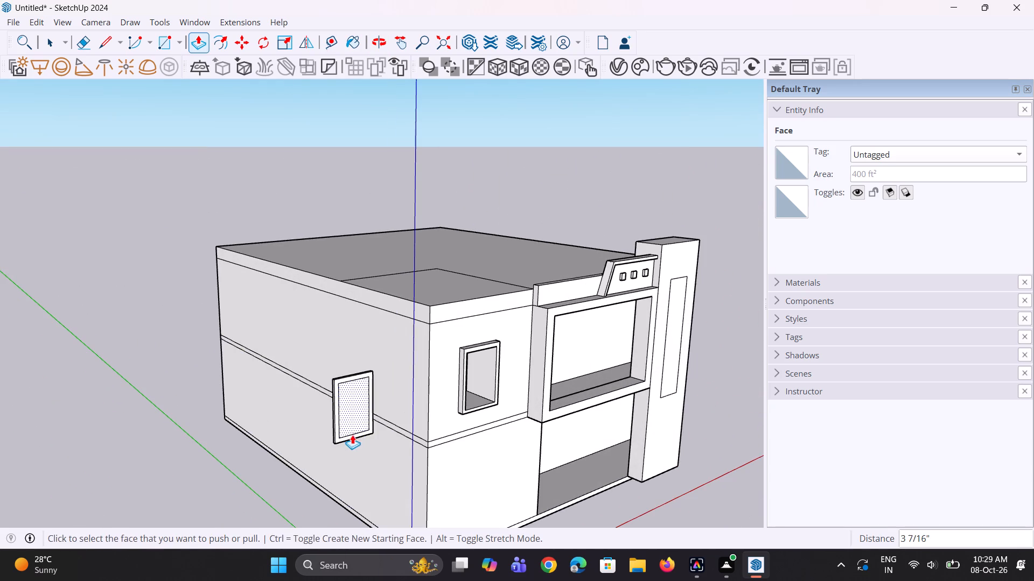
key(space)
key(space)
middle_drag(353, 435, 324, 435)
scroll(325, 428, down, 3)
middle_drag(329, 427, 309, 391)
scroll(311, 391, down, 4)
middle_drag(311, 391, 295, 393)
Copy the pane's vertical side edge about 2' 6 7/8" onto the opposite edge and divide with /2 for a centre line.
scroll(304, 397, up, 4)
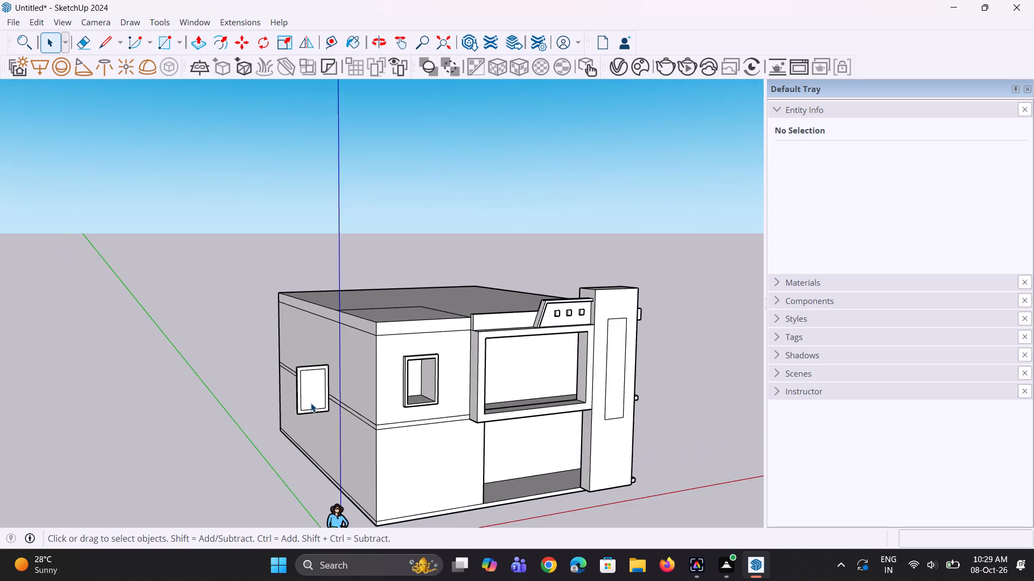
scroll(311, 403, up, 5)
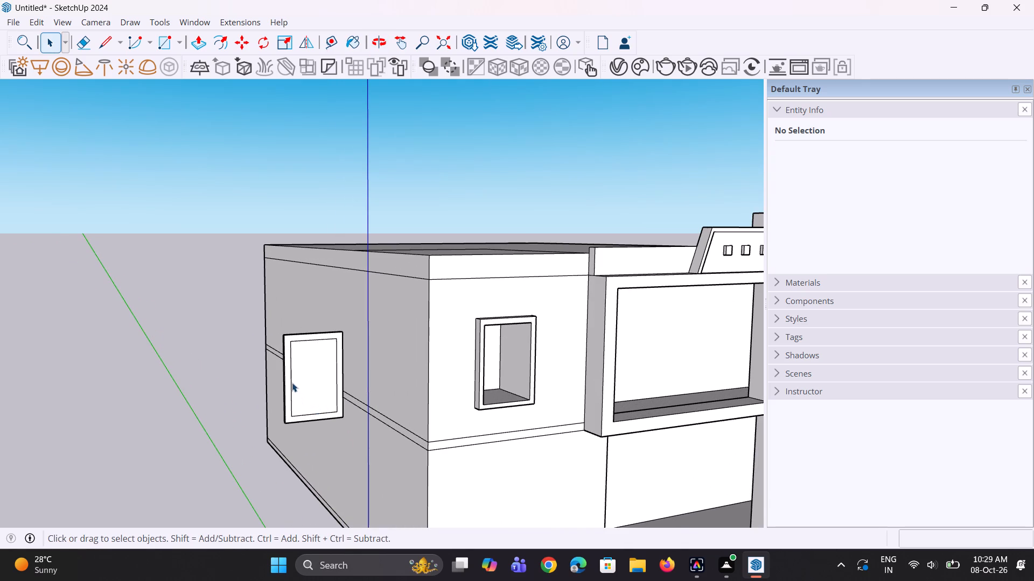
click(292, 382)
scroll(290, 419, up, 1)
key(m)
scroll(283, 426, up, 2)
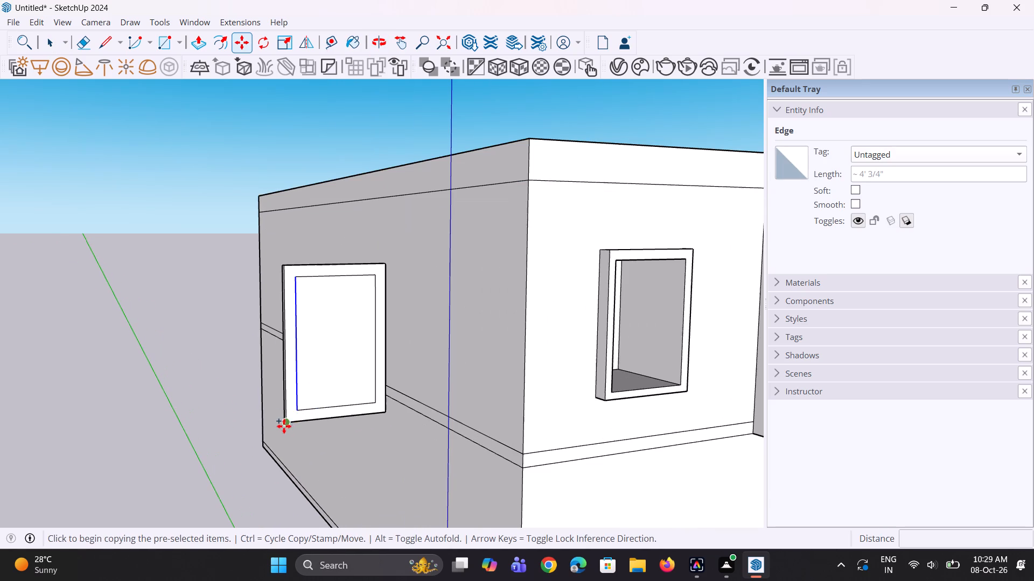
click(296, 415)
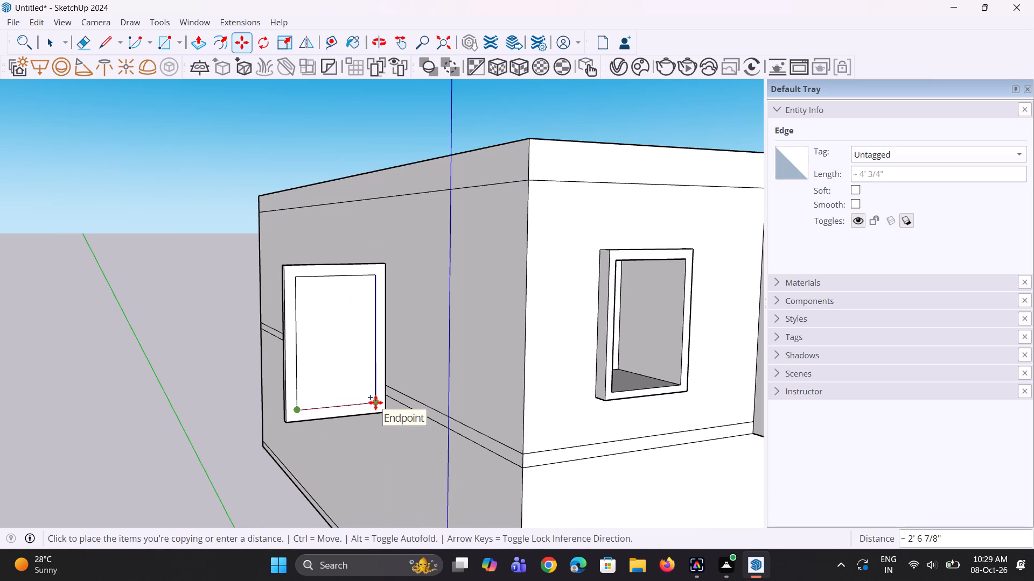
click(375, 402)
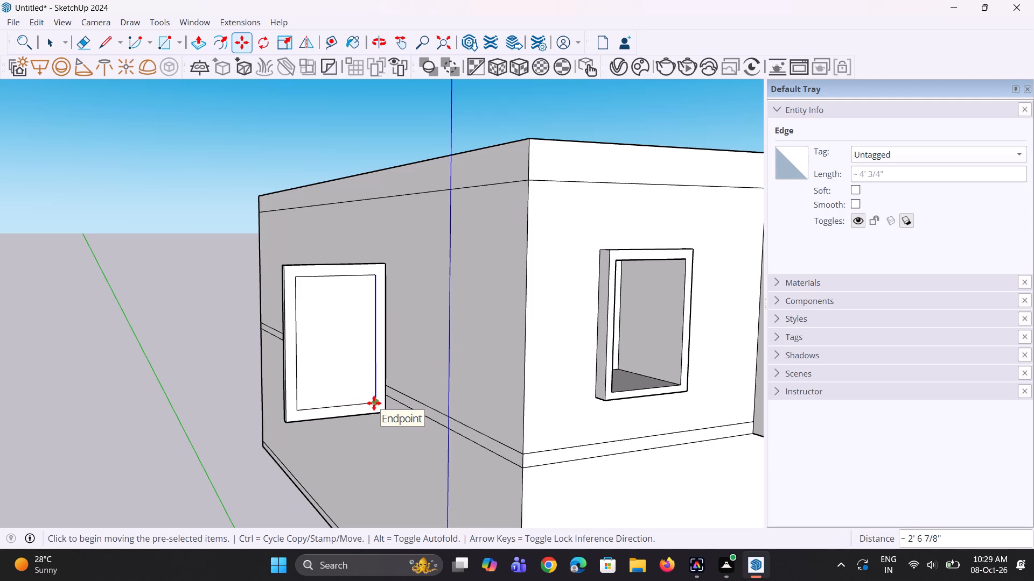
key(slash)
key(2)
key(Return)
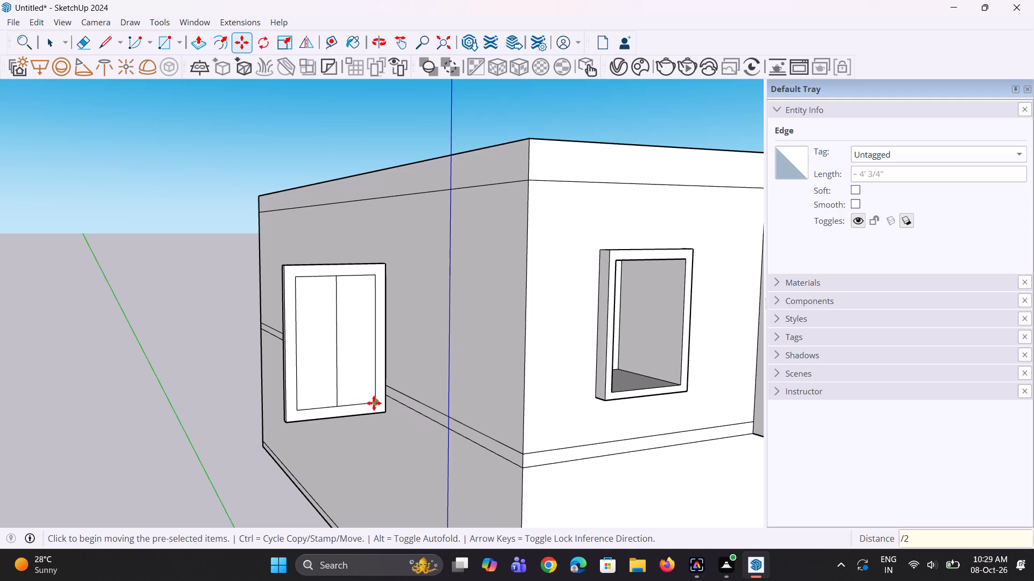
scroll(304, 541, down, 4)
key(space)
key(space)
Copy the pane's vertical centre line 1" toward the building side.
scroll(328, 477, down, 5)
middle_drag(281, 500, 239, 492)
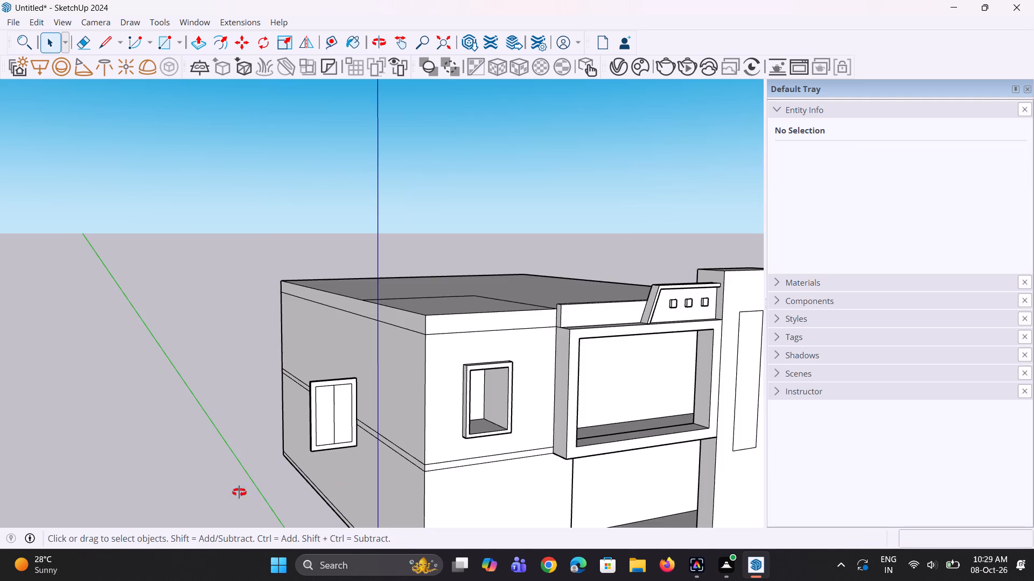
middle_drag(239, 492, 209, 474)
scroll(247, 427, up, 7)
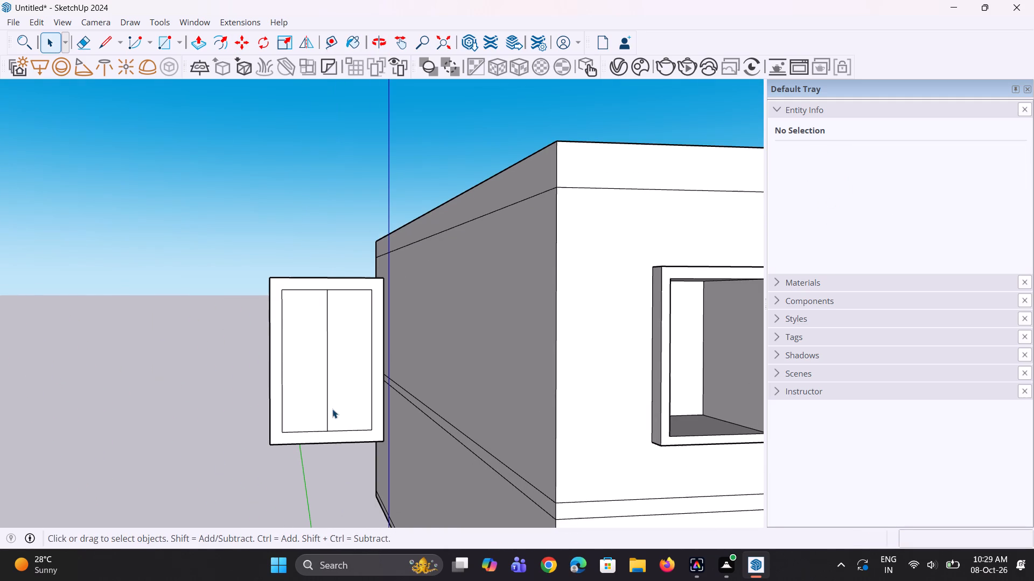
click(325, 402)
click(327, 412)
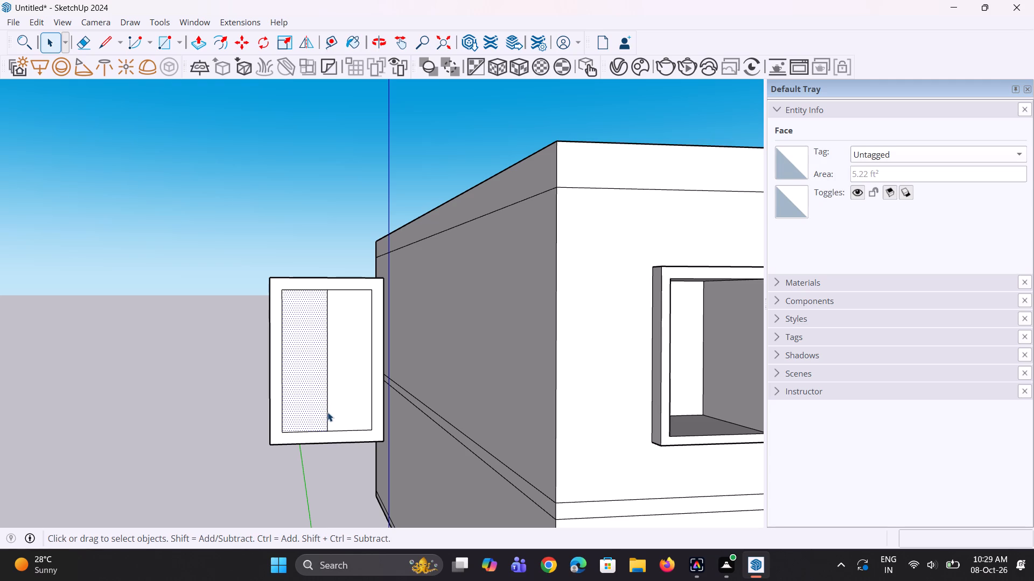
scroll(327, 426, up, 1)
key(m)
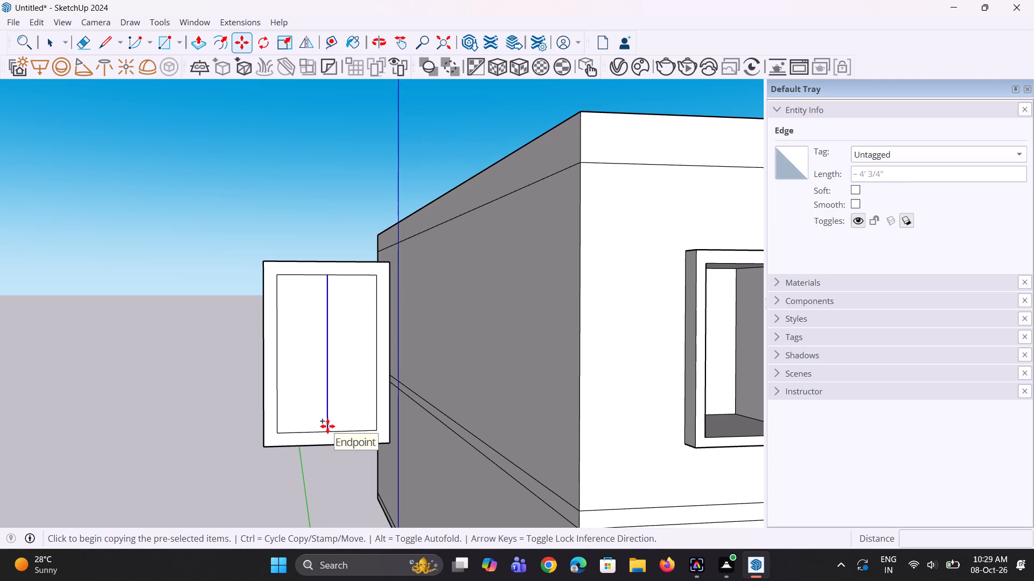
click(329, 430)
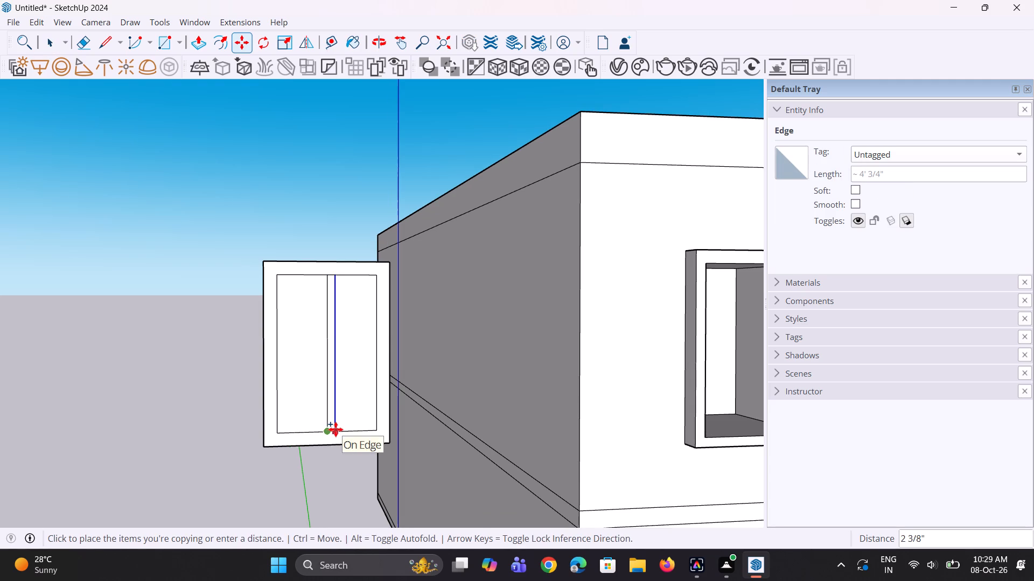
text(1")
key(Return)
scroll(329, 422, up, 2)
key(space)
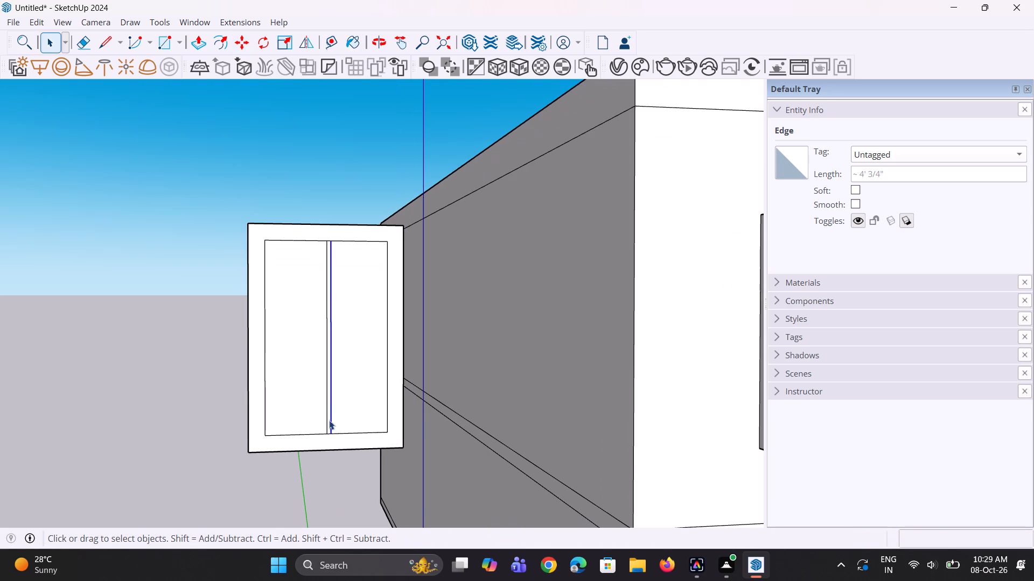
Copy the pane's original centre line 1" away from the building, along the pane's bottom edge.
click(326, 419)
scroll(326, 422, up, 2)
key(m)
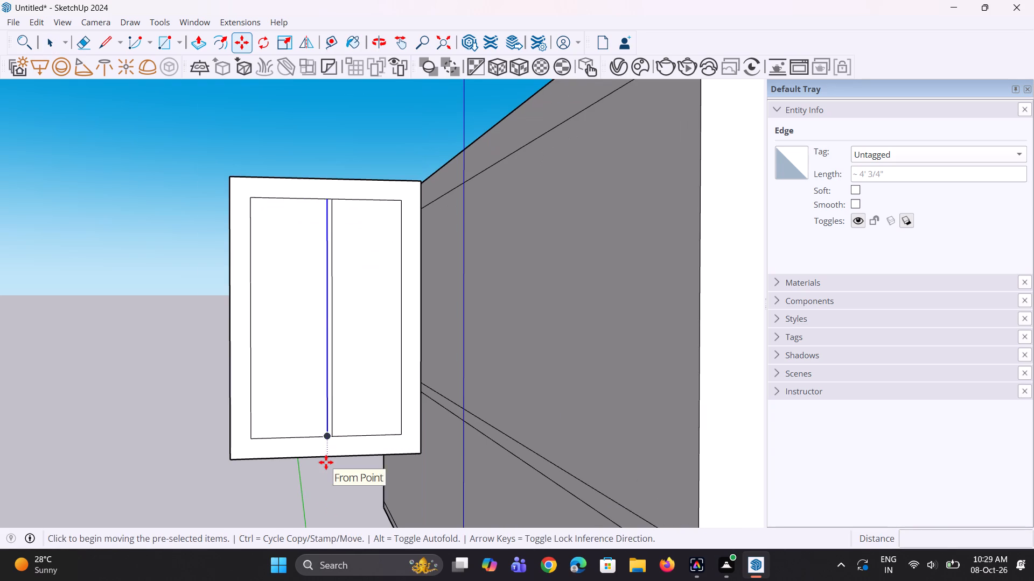
ctrl+scroll(326, 462, up, 3)
click(328, 389)
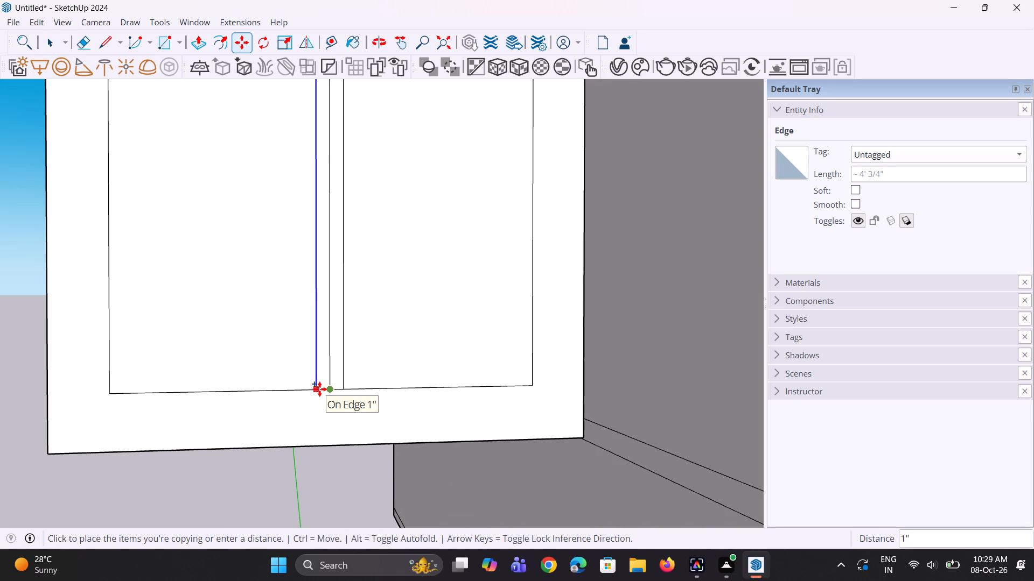
click(319, 389)
scroll(378, 442, down, 8)
key(space)
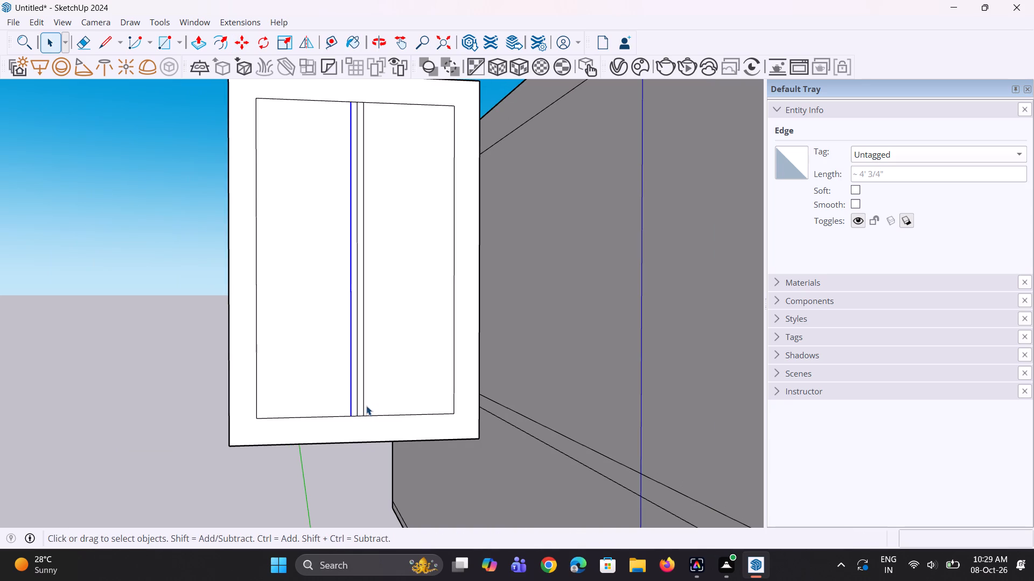
Erase the pane's original vertical centre line between its two 1" offset copies.
key(e)
scroll(365, 406, up, 1)
click(357, 399)
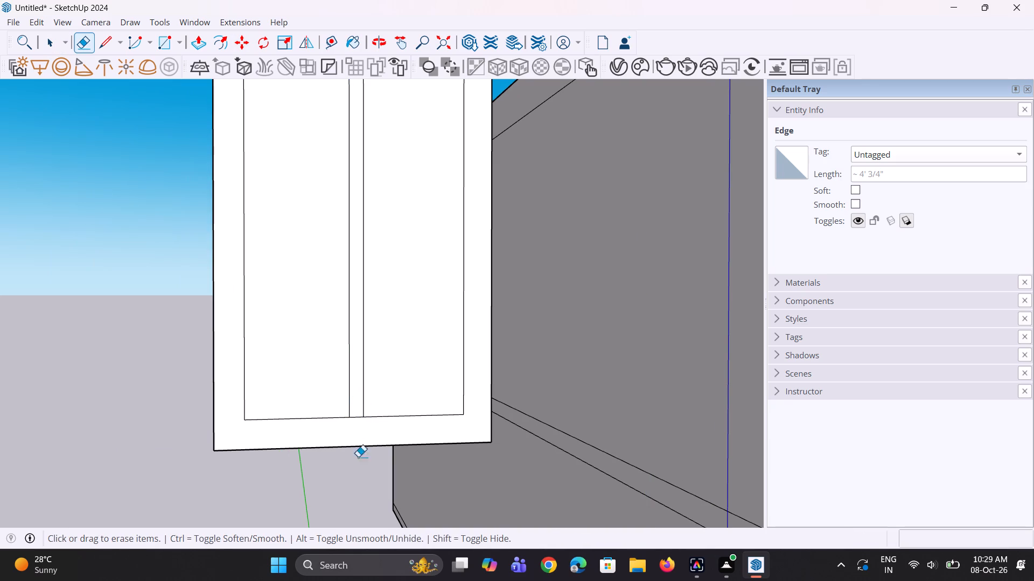
scroll(359, 460, down, 9)
key(space)
key(space)
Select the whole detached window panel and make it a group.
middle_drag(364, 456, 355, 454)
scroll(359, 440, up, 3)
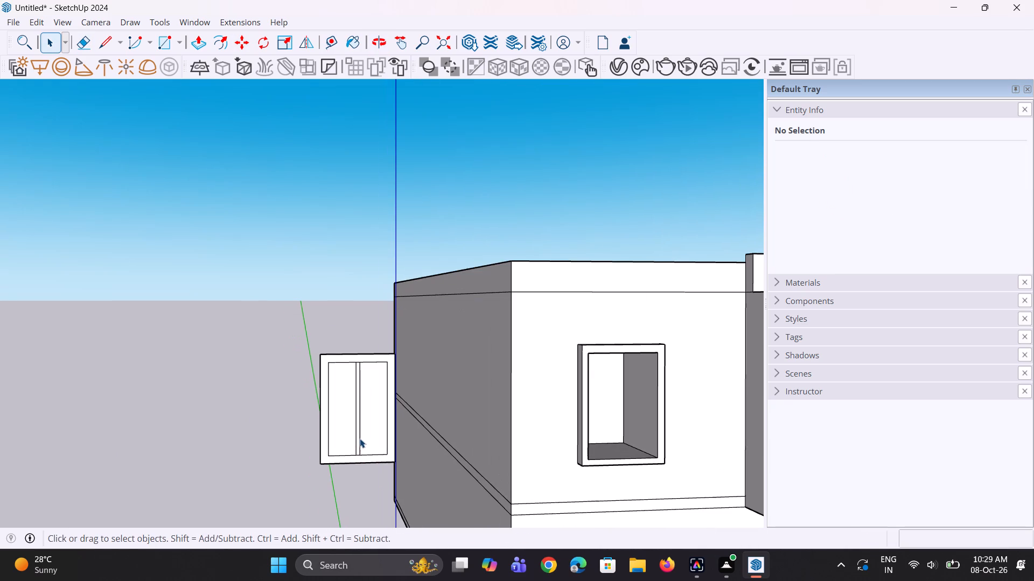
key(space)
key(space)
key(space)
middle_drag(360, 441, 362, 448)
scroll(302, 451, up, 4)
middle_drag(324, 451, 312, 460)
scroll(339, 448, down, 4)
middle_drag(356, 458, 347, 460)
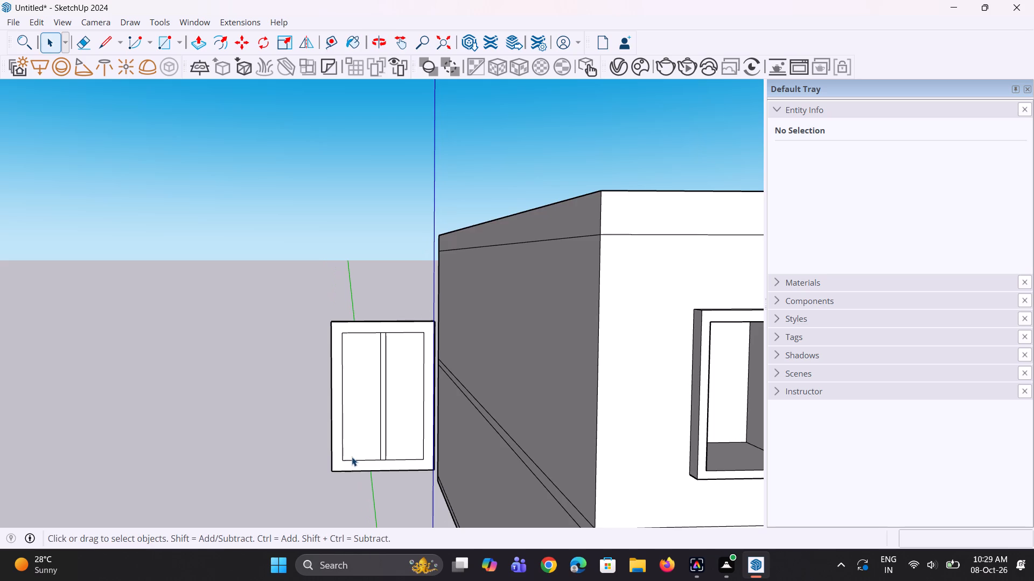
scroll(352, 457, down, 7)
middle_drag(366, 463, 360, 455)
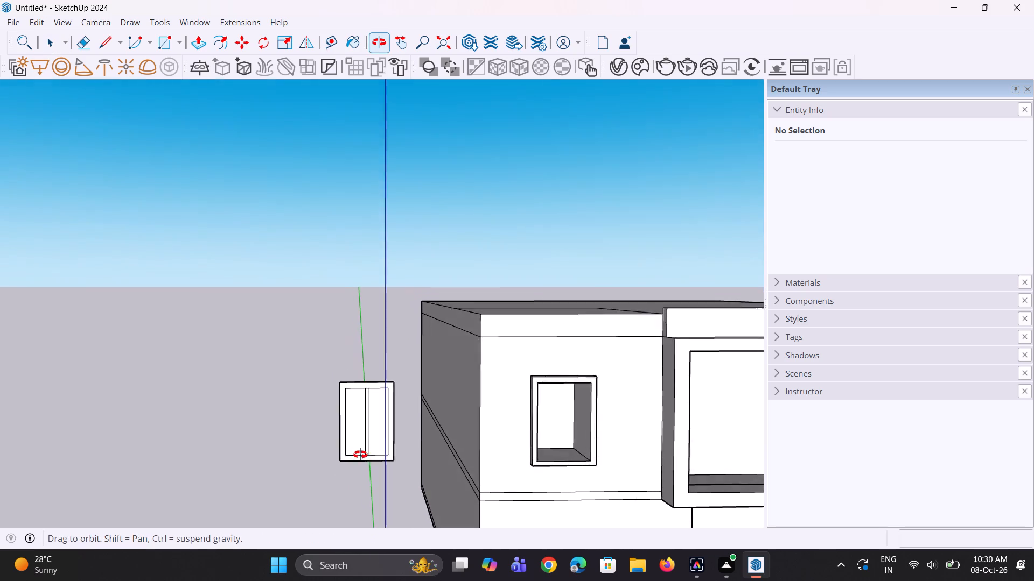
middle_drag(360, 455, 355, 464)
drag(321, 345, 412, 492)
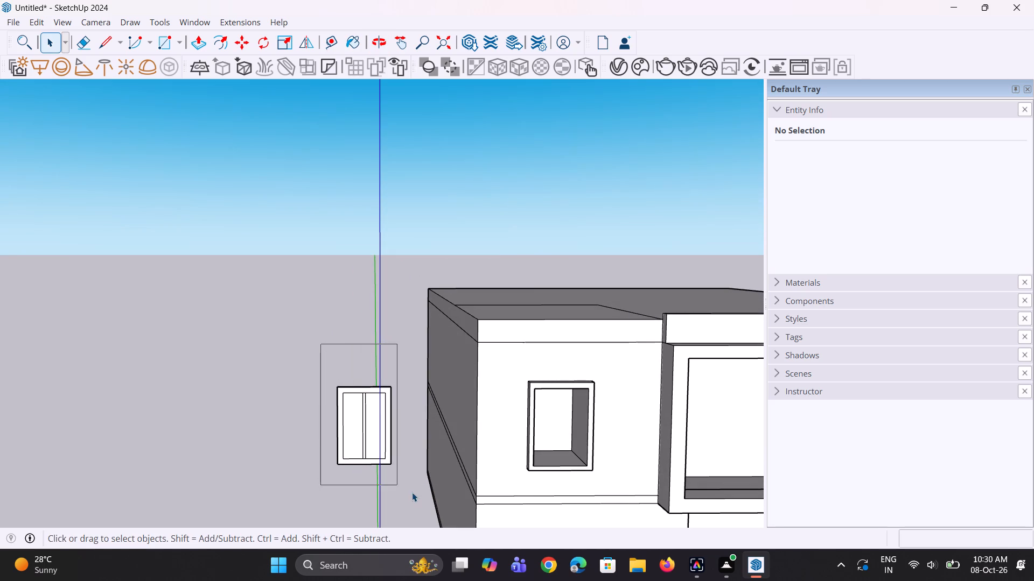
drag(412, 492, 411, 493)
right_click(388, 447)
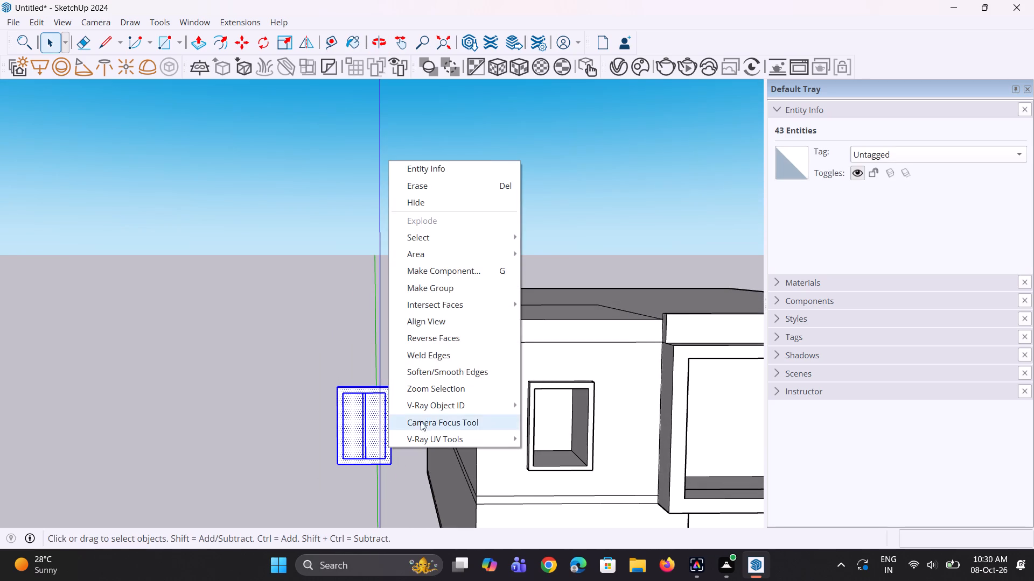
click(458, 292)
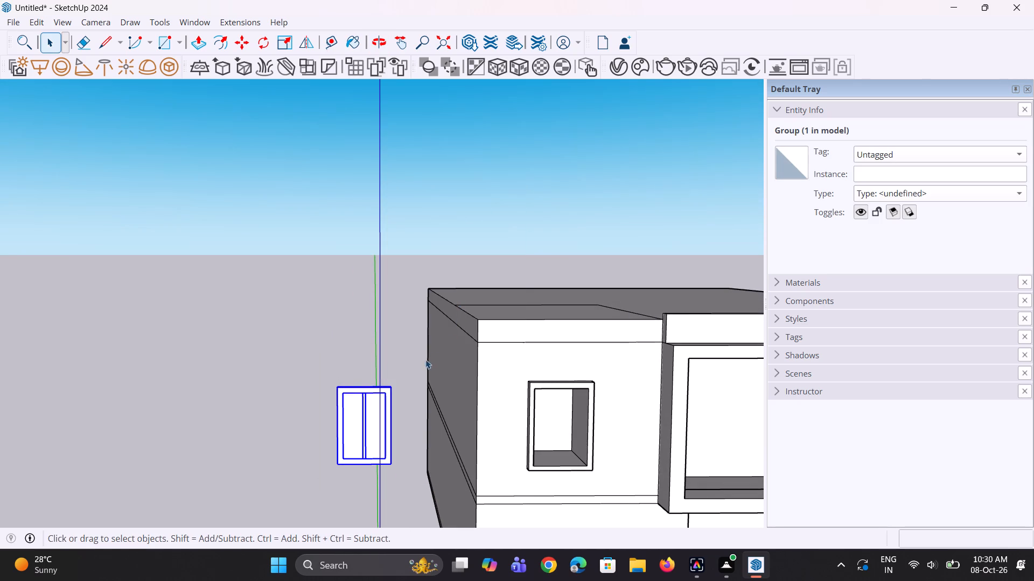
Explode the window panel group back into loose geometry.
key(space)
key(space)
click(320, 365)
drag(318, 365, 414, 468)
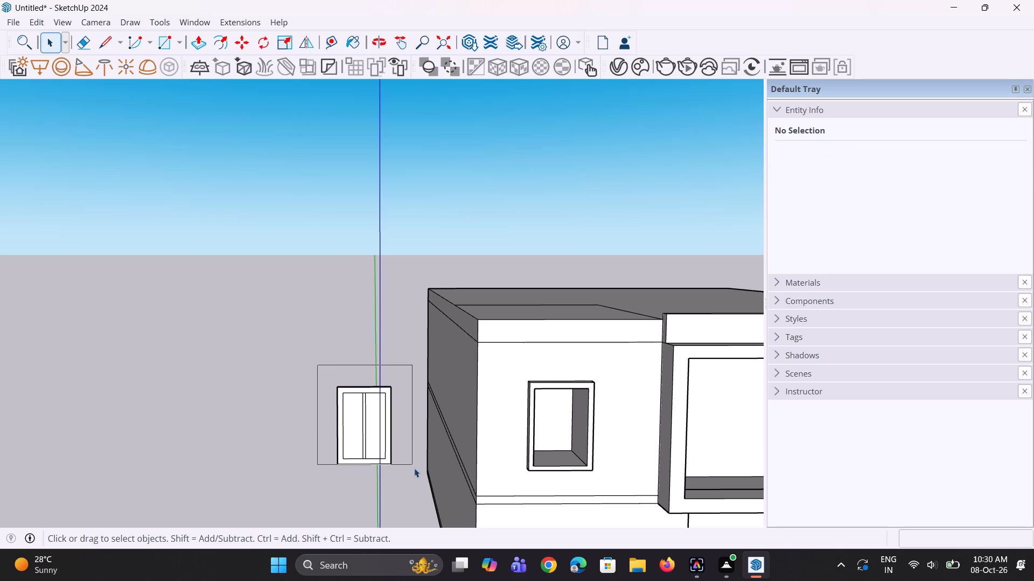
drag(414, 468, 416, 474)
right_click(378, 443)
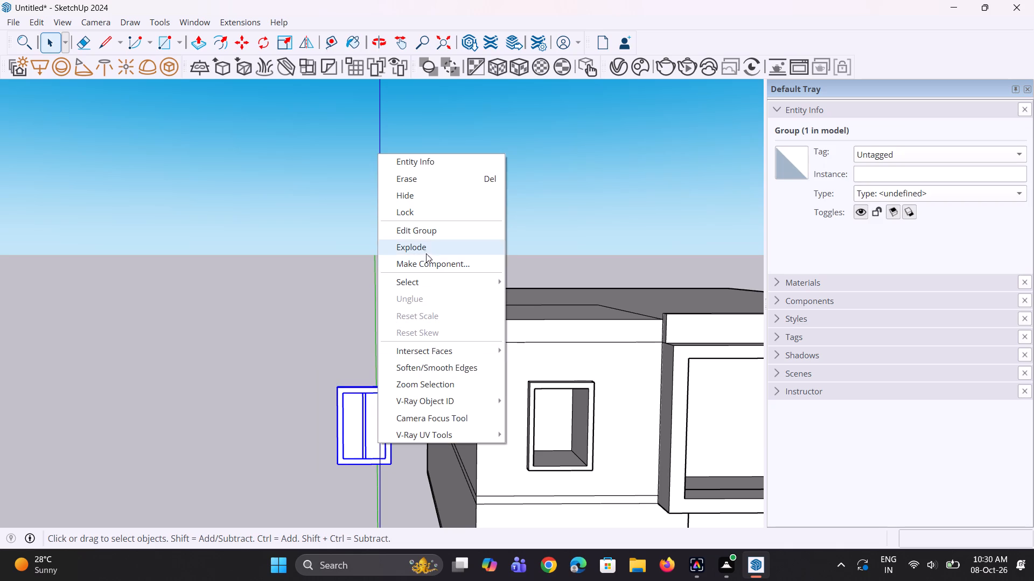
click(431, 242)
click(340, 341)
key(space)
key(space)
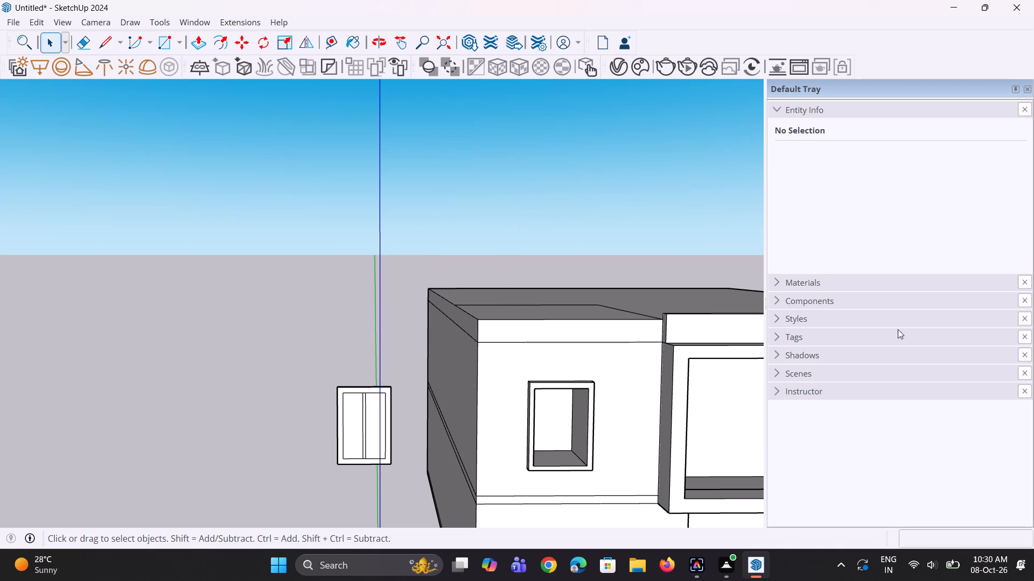
Paint the window panel's outer border with Wood Veneer 01 from the Wood materials.
click(776, 285)
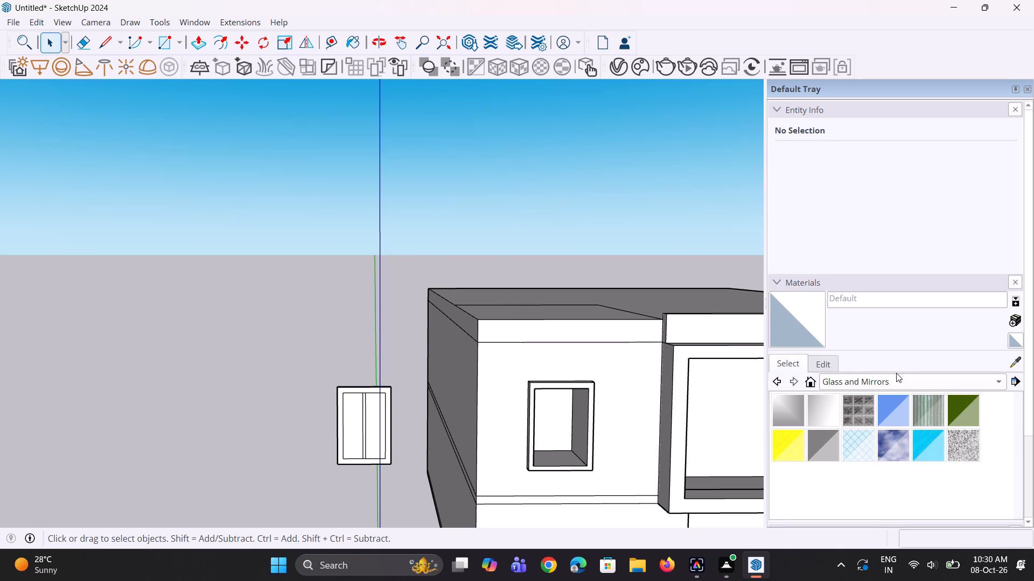
click(859, 380)
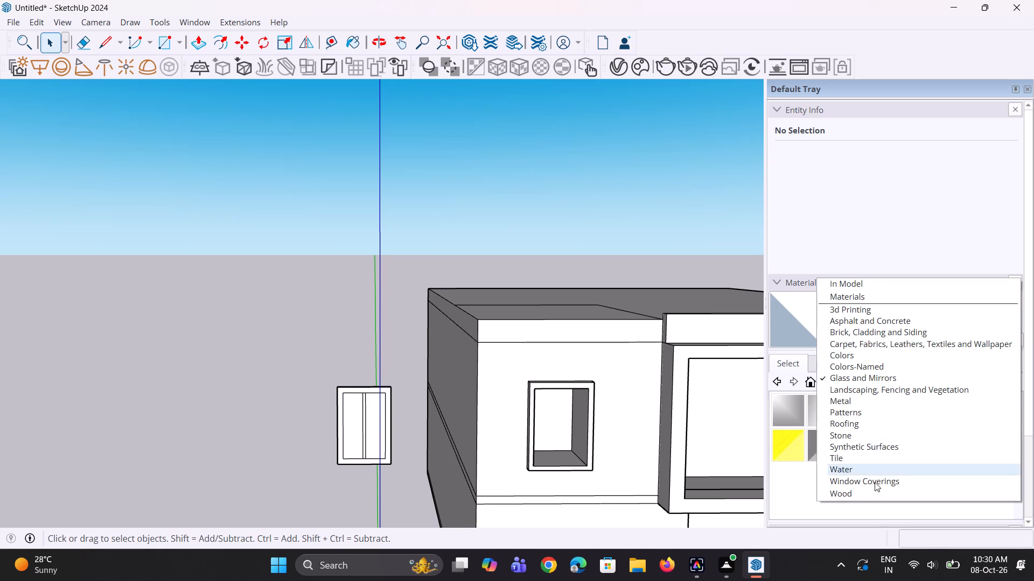
click(872, 494)
click(941, 450)
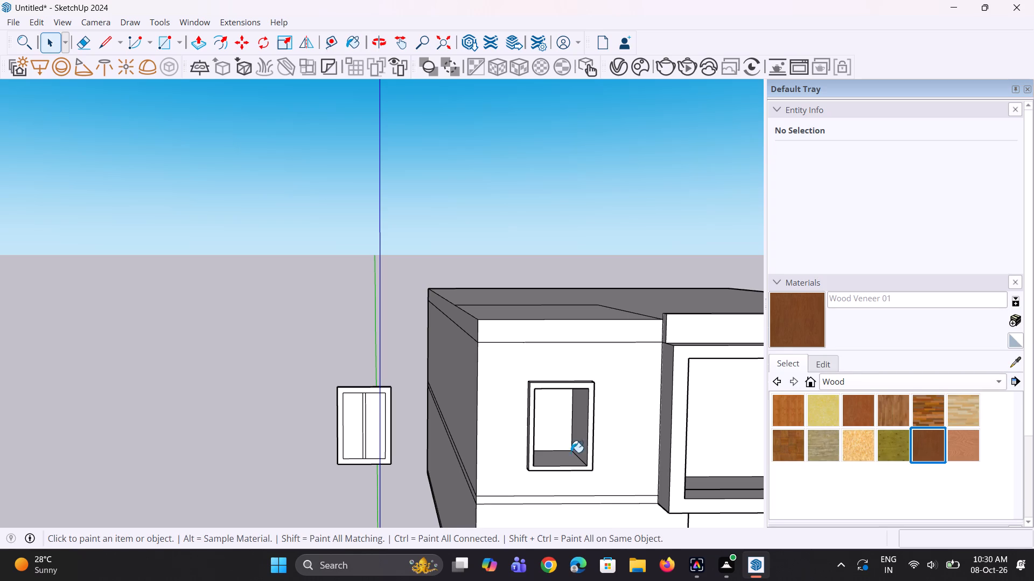
scroll(316, 443, up, 6)
click(348, 445)
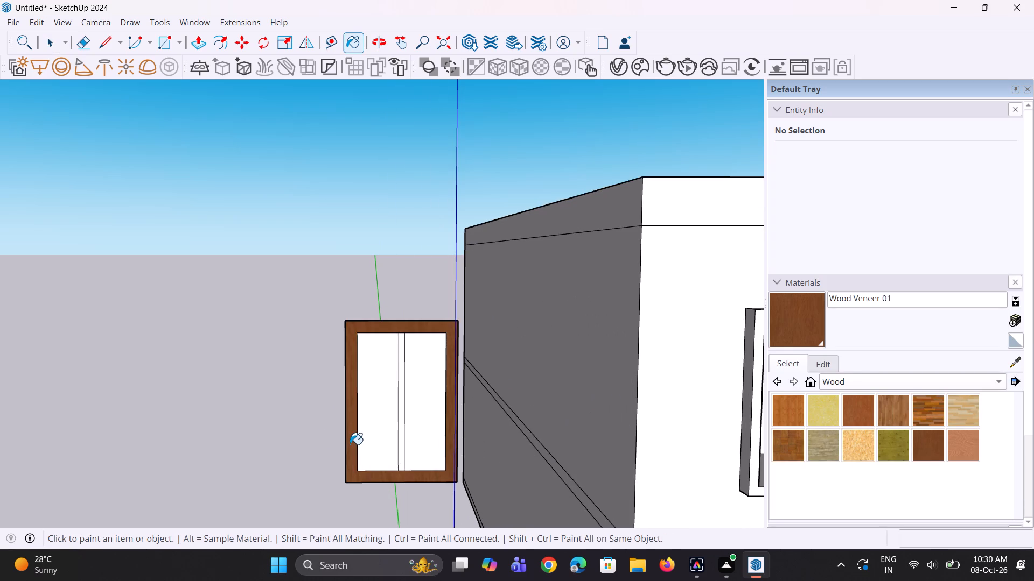
Paint both window panes with Translucent Glass Blue from the Glass and Mirrors materials.
scroll(350, 444, down, 9)
middle_drag(355, 447, 373, 445)
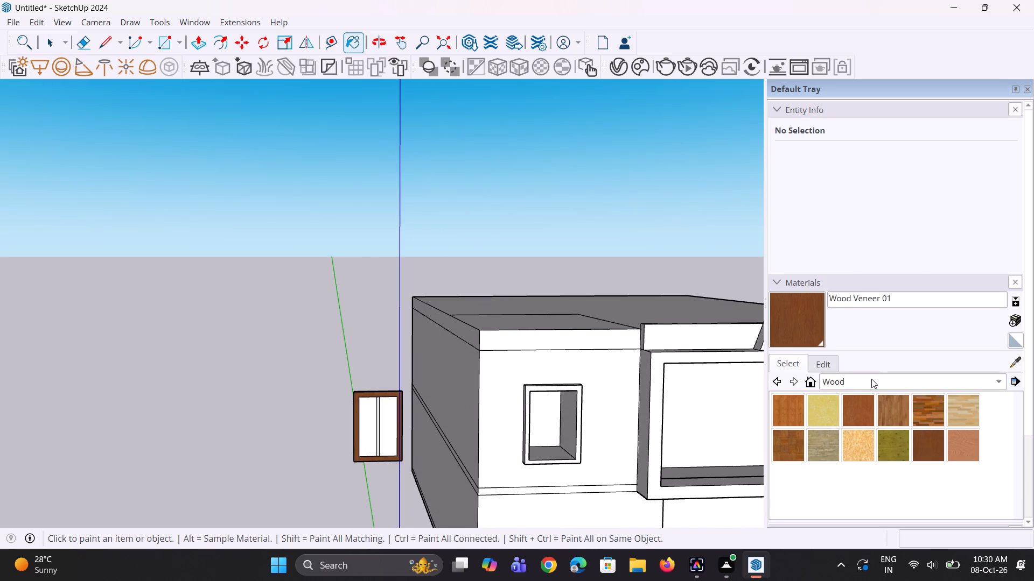
click(871, 379)
click(863, 265)
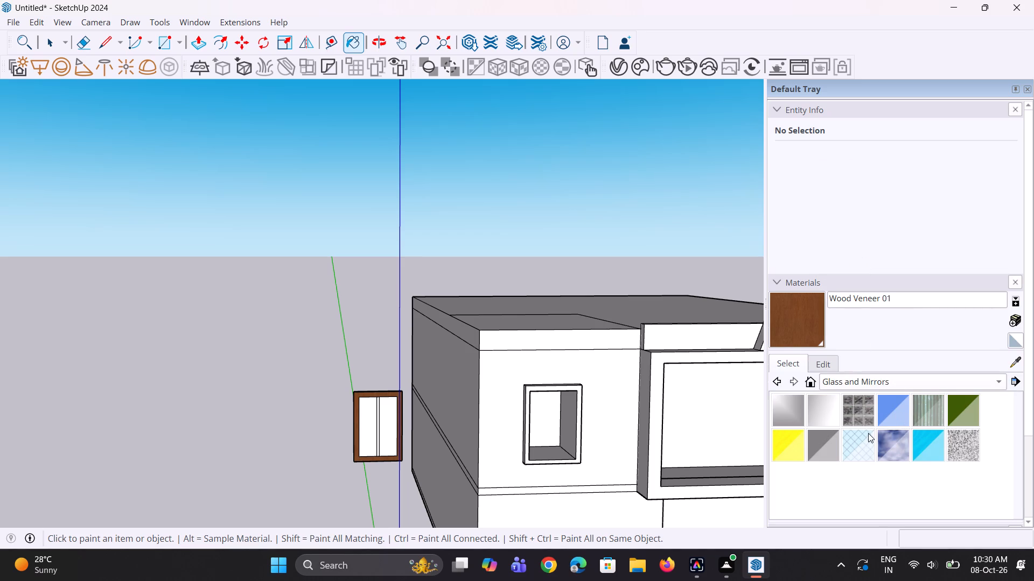
click(891, 416)
scroll(407, 442, up, 2)
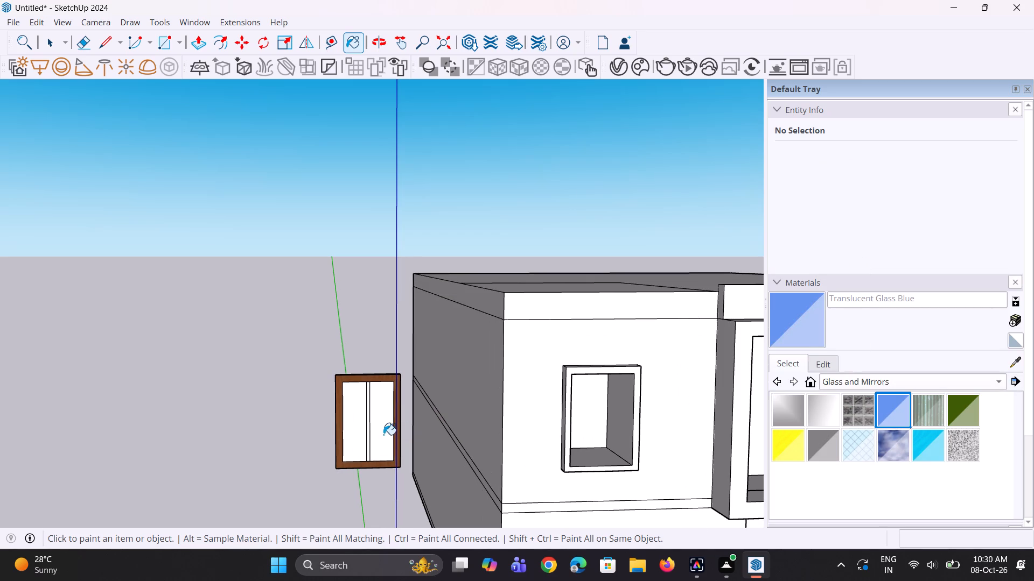
click(383, 435)
click(351, 435)
Examine the painted window panel from behind and the building from its side and front.
scroll(375, 434, down, 4)
middle_drag(373, 437, 374, 421)
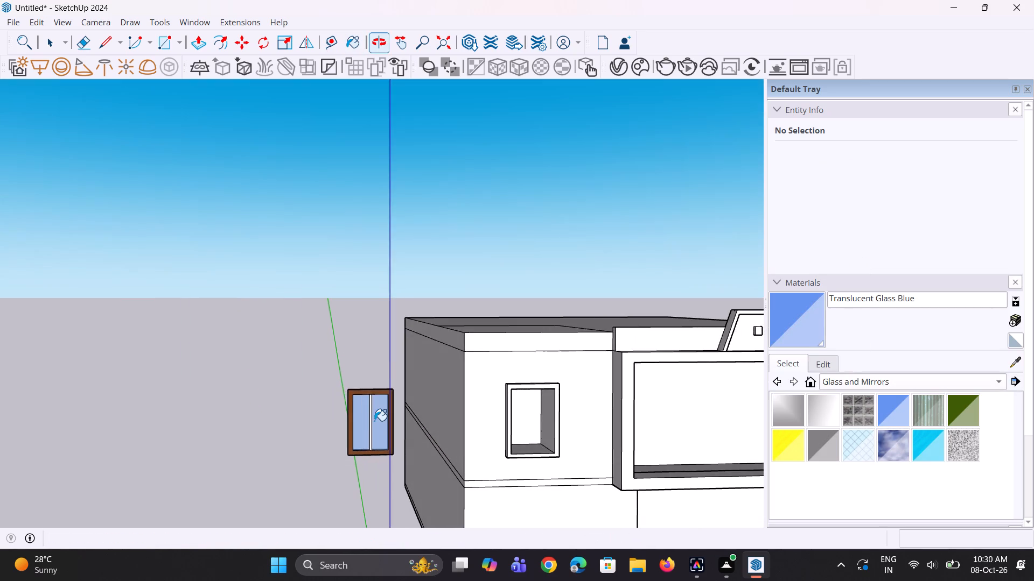
scroll(374, 421, up, 7)
middle_drag(392, 427, 842, 454)
middle_drag(306, 447, 371, 452)
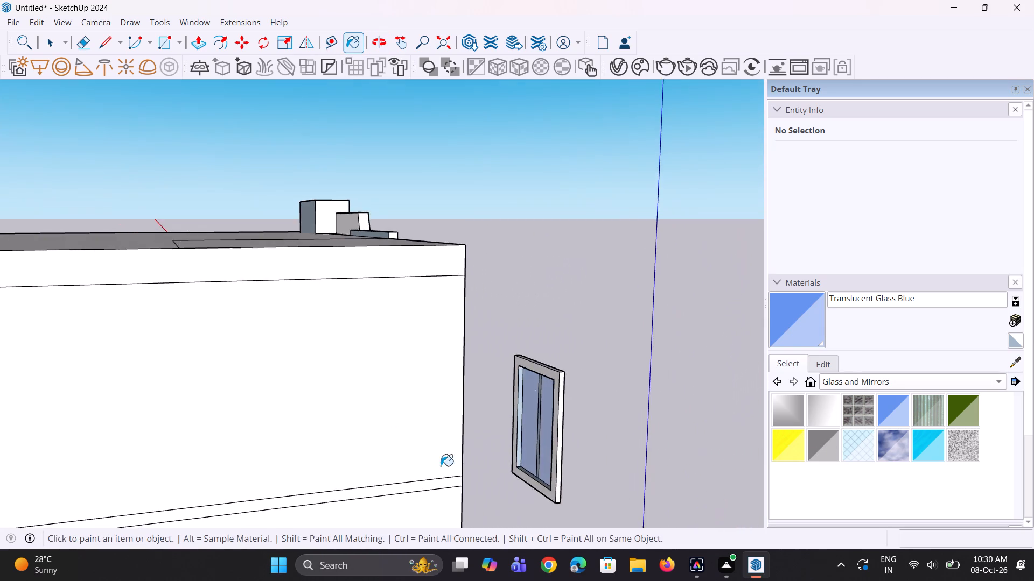
scroll(453, 468, down, 9)
middle_drag(481, 484, 369, 485)
scroll(372, 477, down, 5)
middle_drag(394, 483, 318, 492)
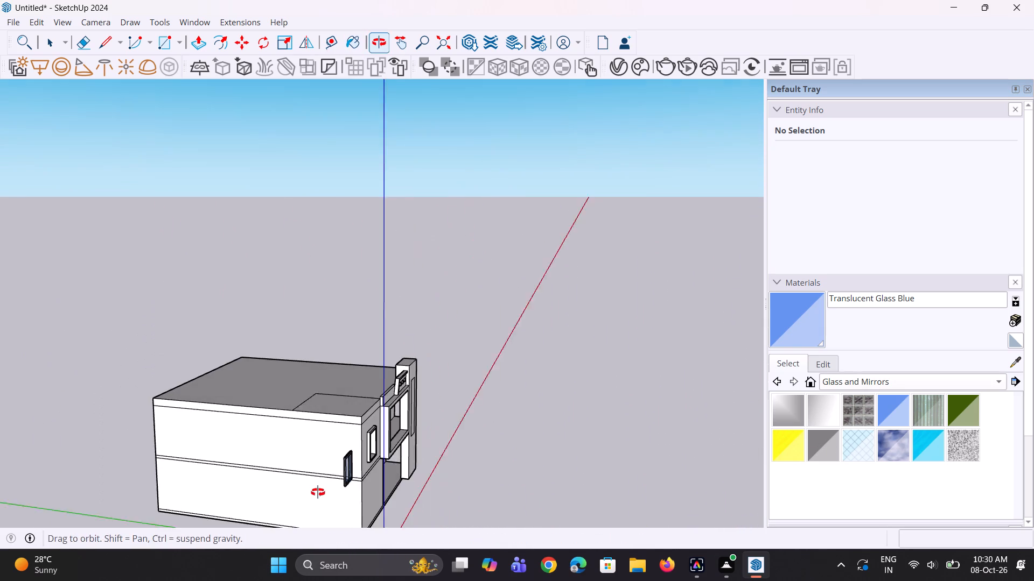
middle_drag(318, 492, 317, 492)
scroll(353, 457, down, 9)
middle_drag(549, 468, 268, 477)
Sample Wood Veneer 01 from the window border and paint the centre strip between the panes with it.
scroll(320, 459, up, 4)
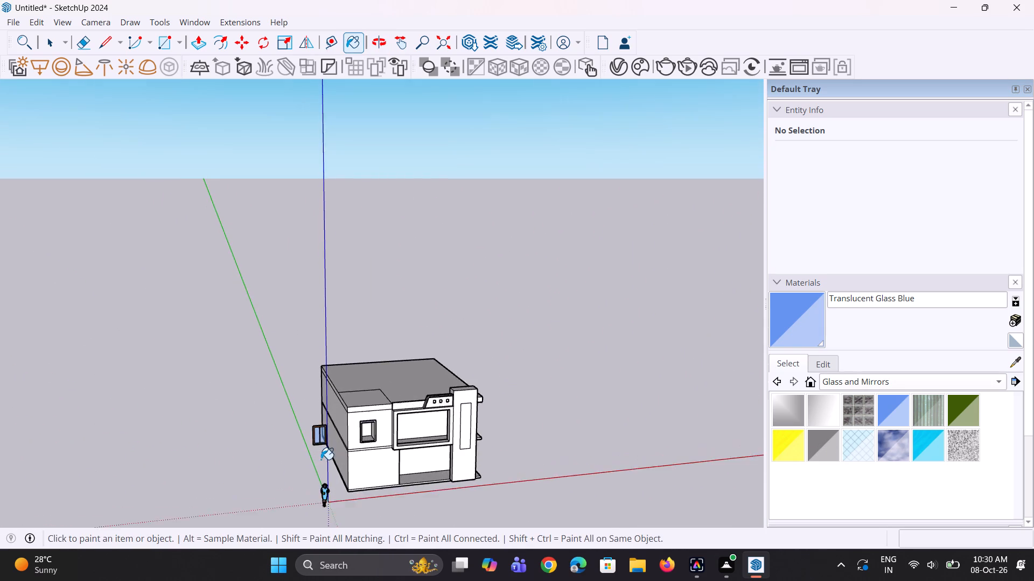
scroll(321, 459, up, 18)
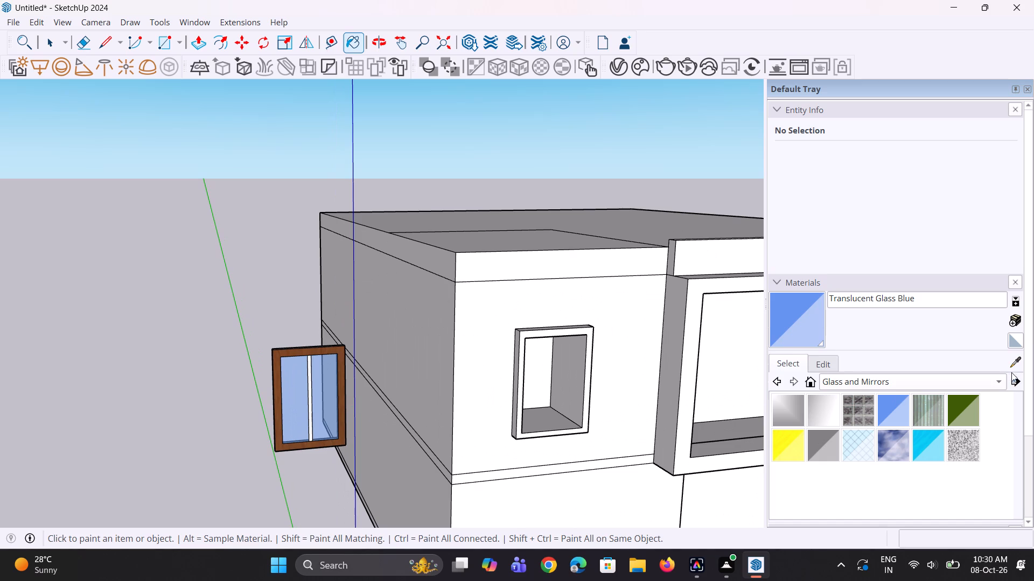
click(1014, 360)
scroll(300, 406, up, 3)
click(271, 399)
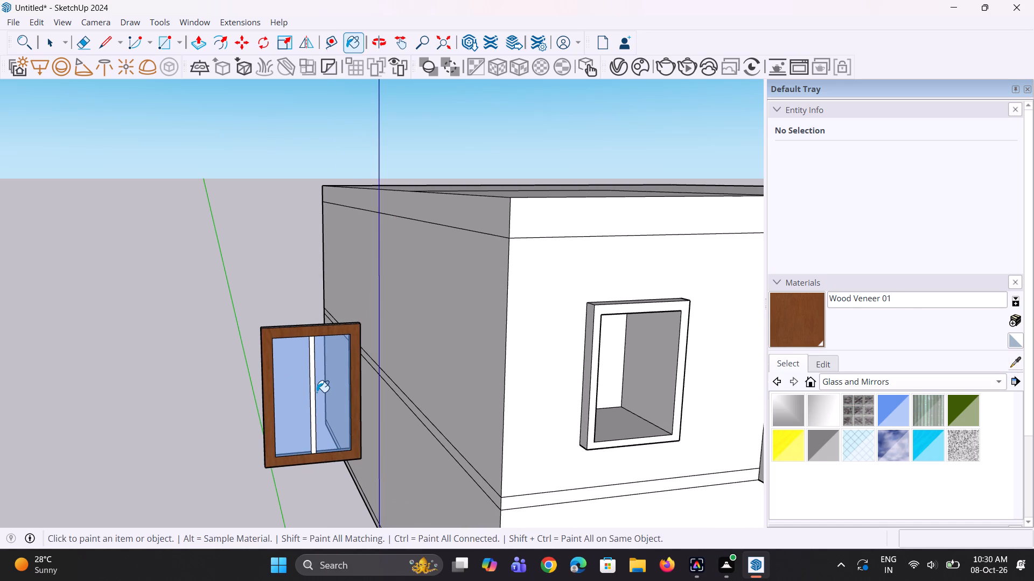
click(313, 391)
scroll(327, 417, down, 5)
middle_drag(329, 430, 303, 426)
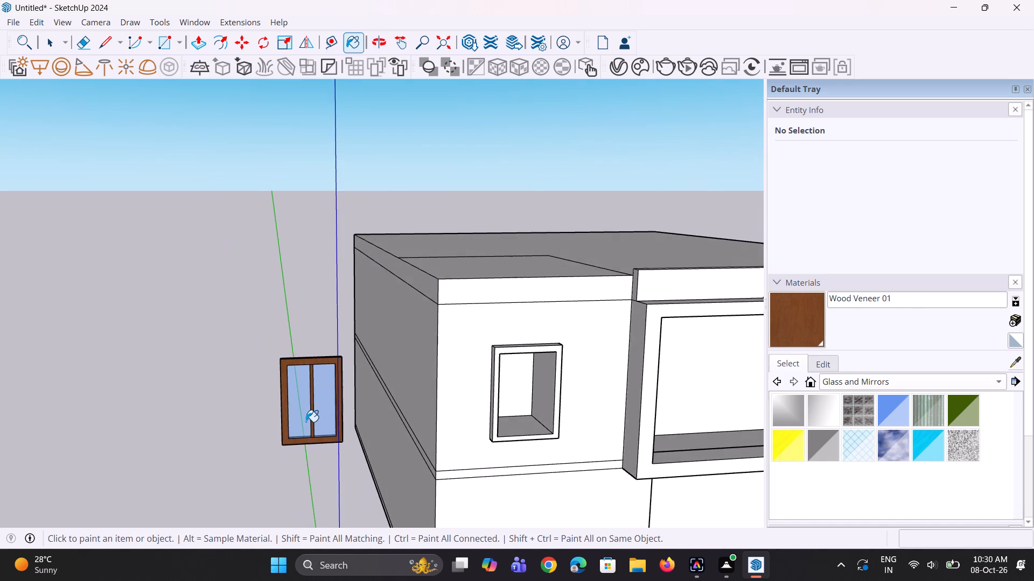
scroll(306, 421, up, 2)
key(space)
key(space)
Select only the painted window panel's geometry and make it a group.
scroll(336, 469, down, 5)
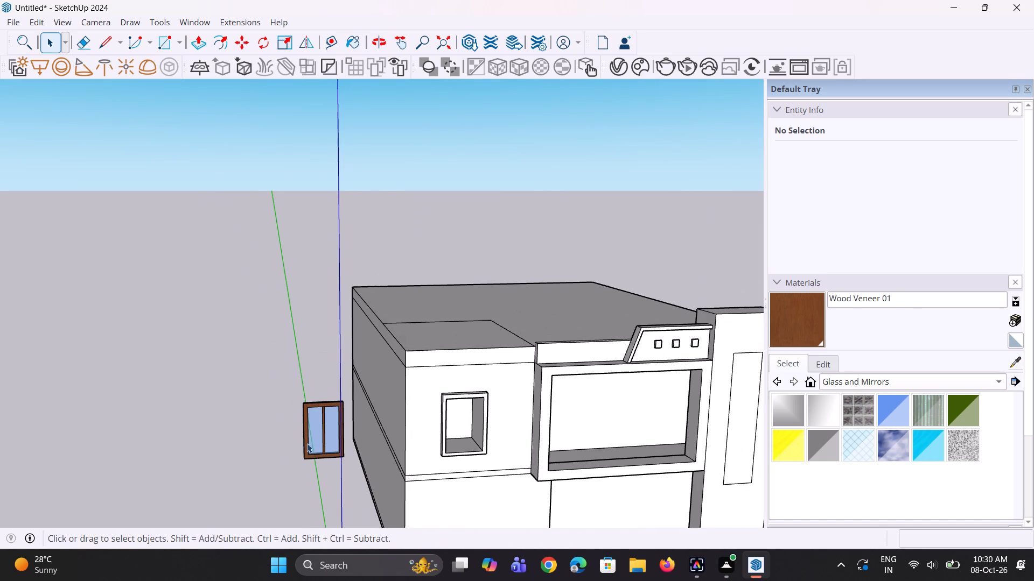
drag(272, 352, 367, 479)
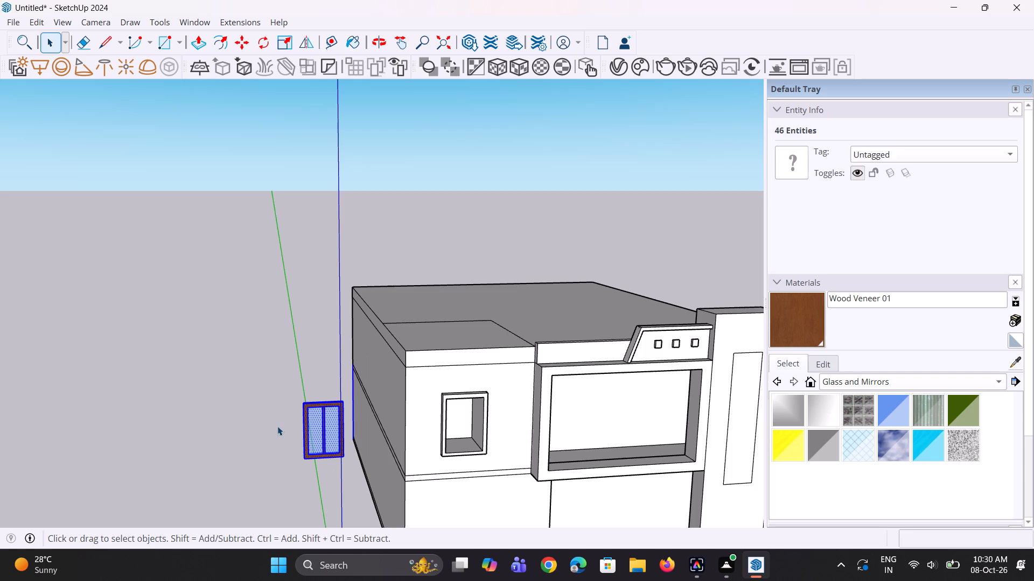
middle_drag(368, 464, 315, 394)
key(space)
key(space)
click(317, 451)
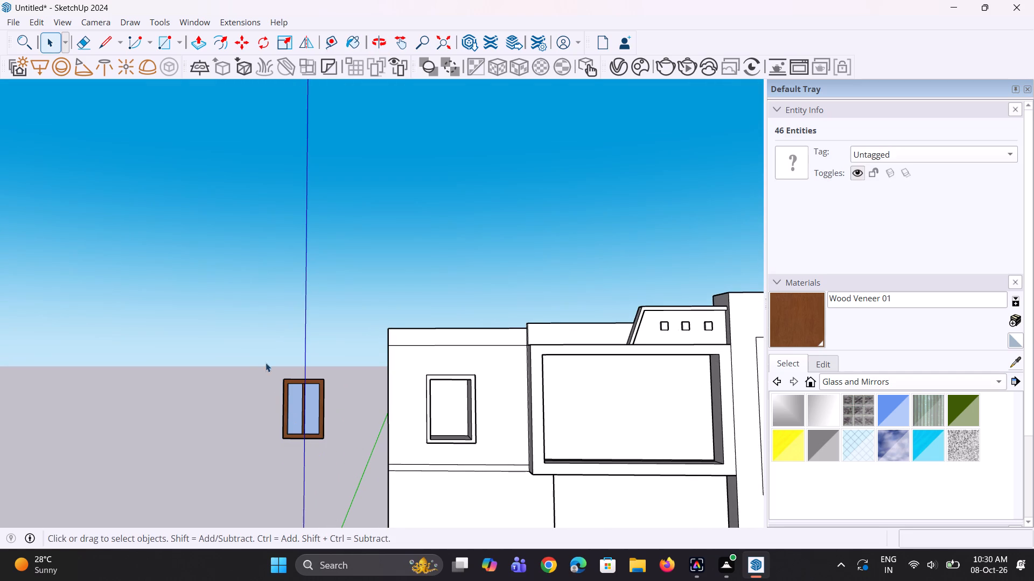
drag(254, 345, 334, 464)
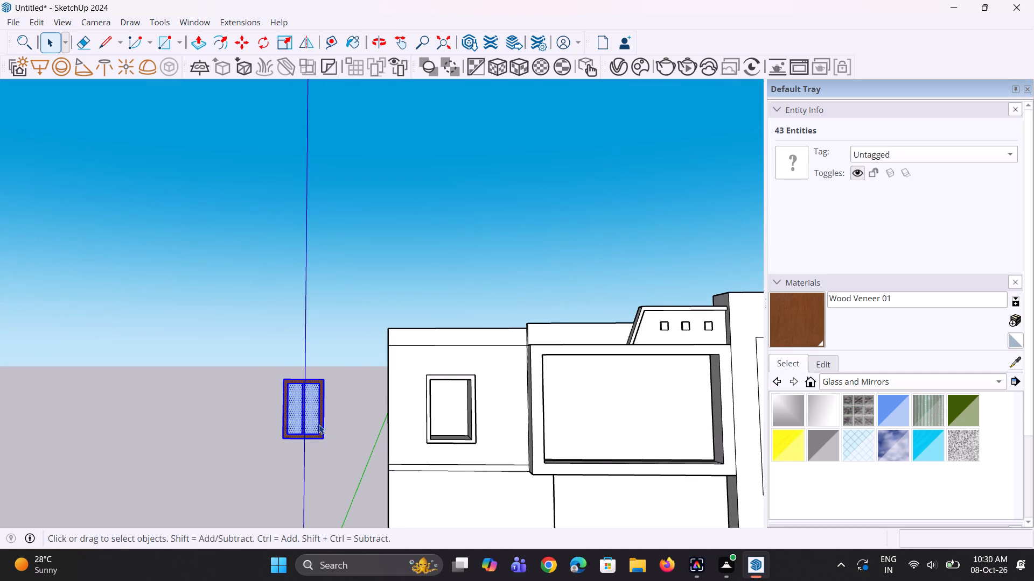
right_click(319, 424)
click(390, 282)
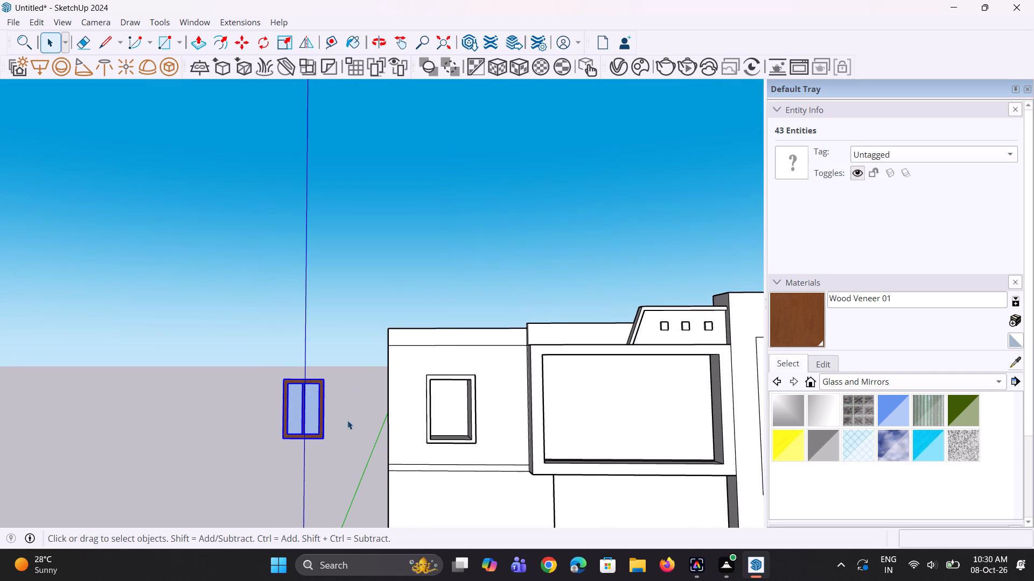
Move the window group by its bottom corner nearest the building about 11' 10 1/2" into the upper-floor opening's matching corner.
scroll(322, 472, up, 2)
middle_drag(323, 458, 327, 467)
key(m)
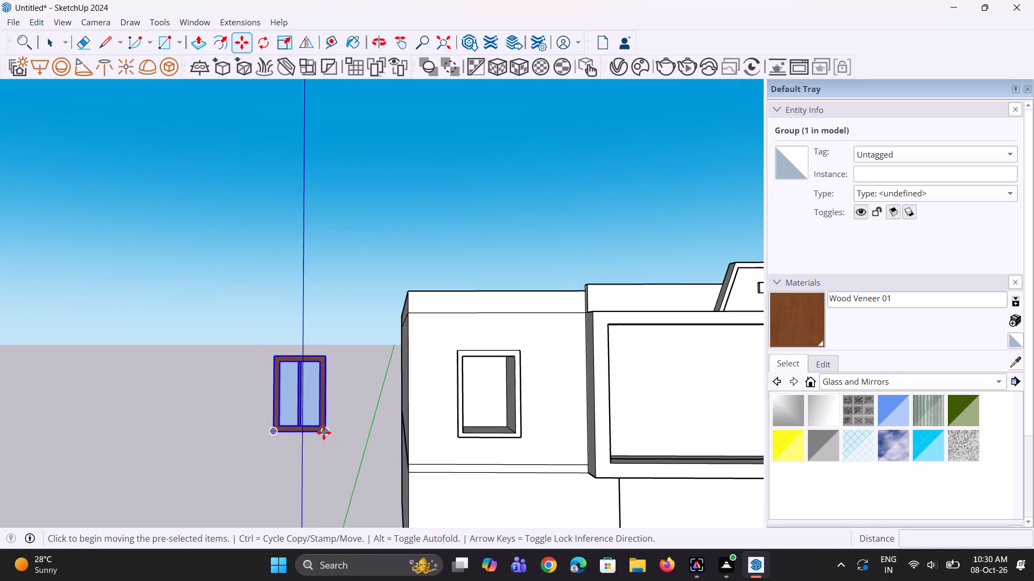
click(324, 433)
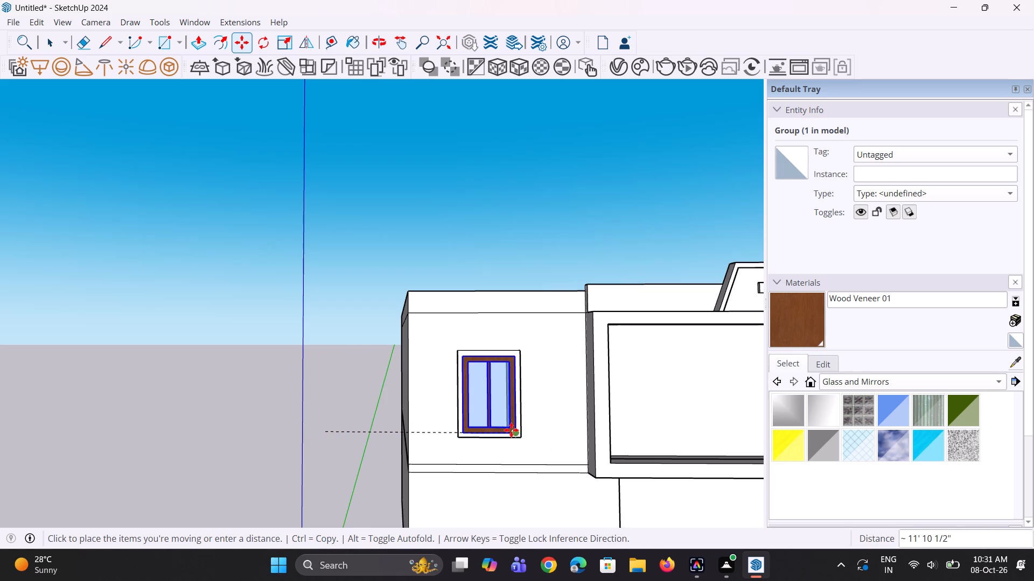
click(511, 430)
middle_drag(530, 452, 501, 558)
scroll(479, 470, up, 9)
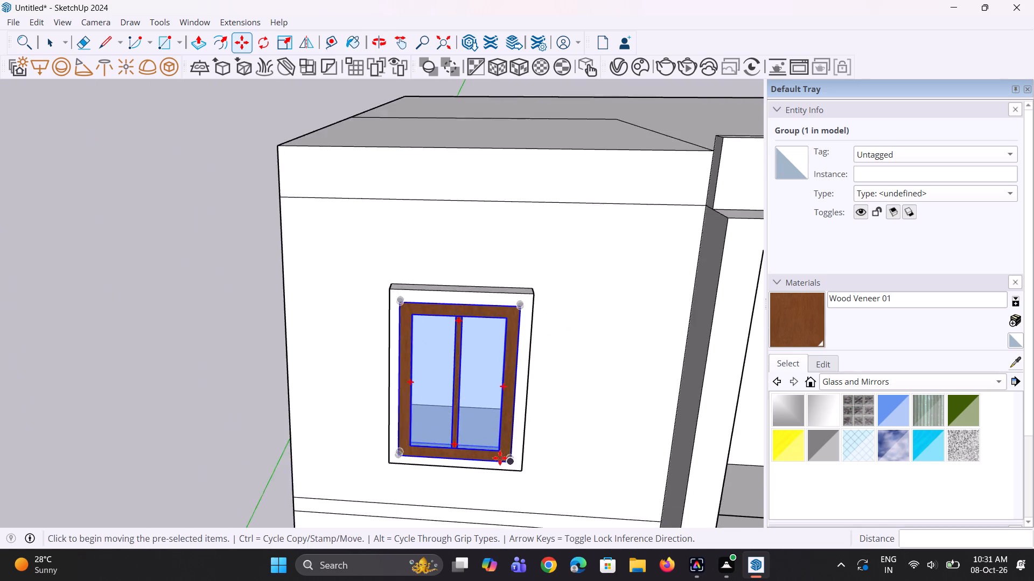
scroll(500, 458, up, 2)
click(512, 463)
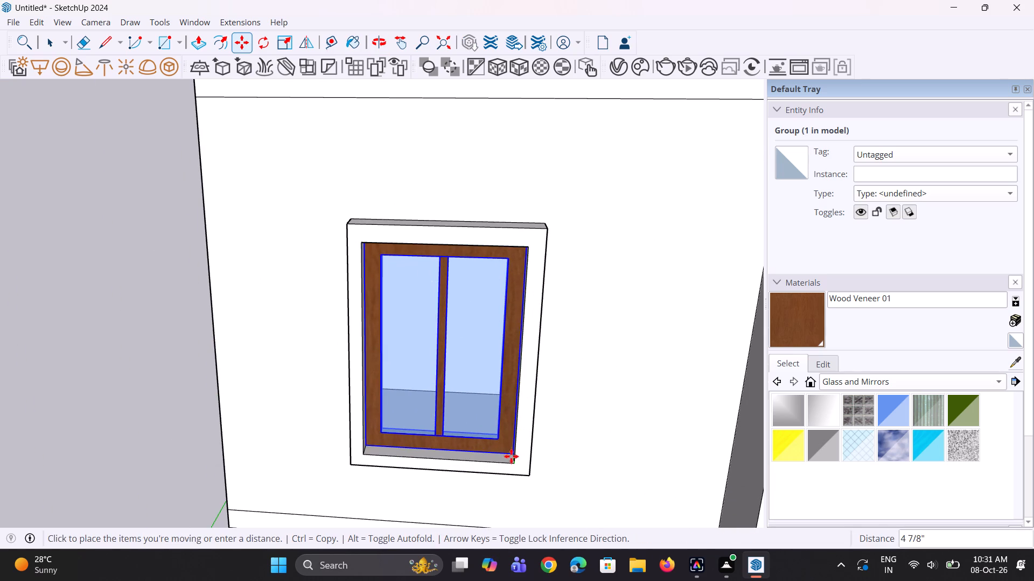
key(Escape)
Examine how the window group sits within the opening's projecting frame from oblique and raised views.
middle_drag(477, 471, 325, 530)
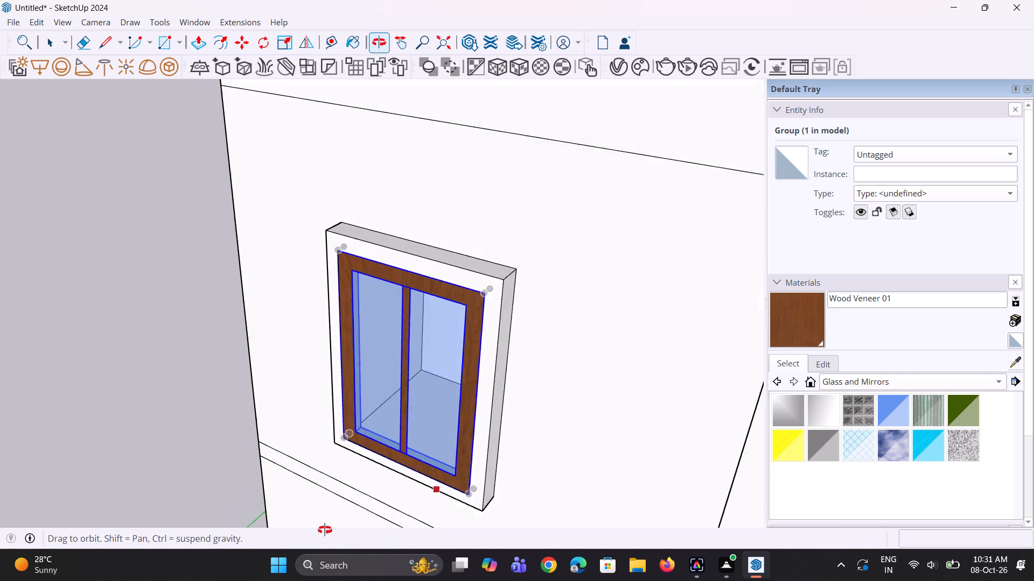
middle_drag(325, 530, 322, 530)
scroll(345, 491, up, 1)
scroll(350, 488, down, 4)
middle_drag(357, 484, 430, 420)
key(space)
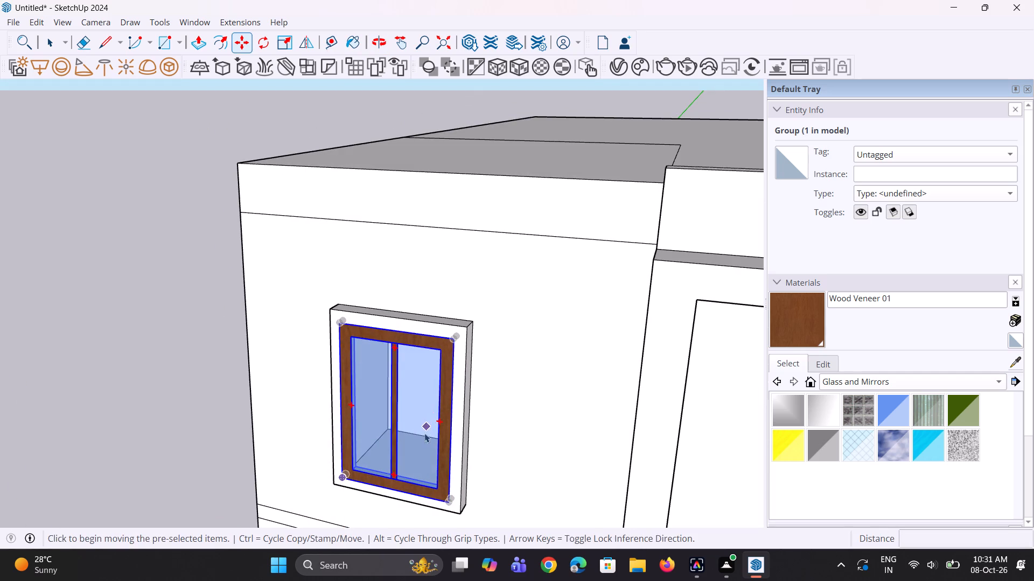
Deselect the window group and examine the fitted window against the whole front facade from further away.
key(space)
middle_drag(410, 448, 460, 430)
scroll(482, 413, down, 12)
middle_drag(332, 433, 346, 400)
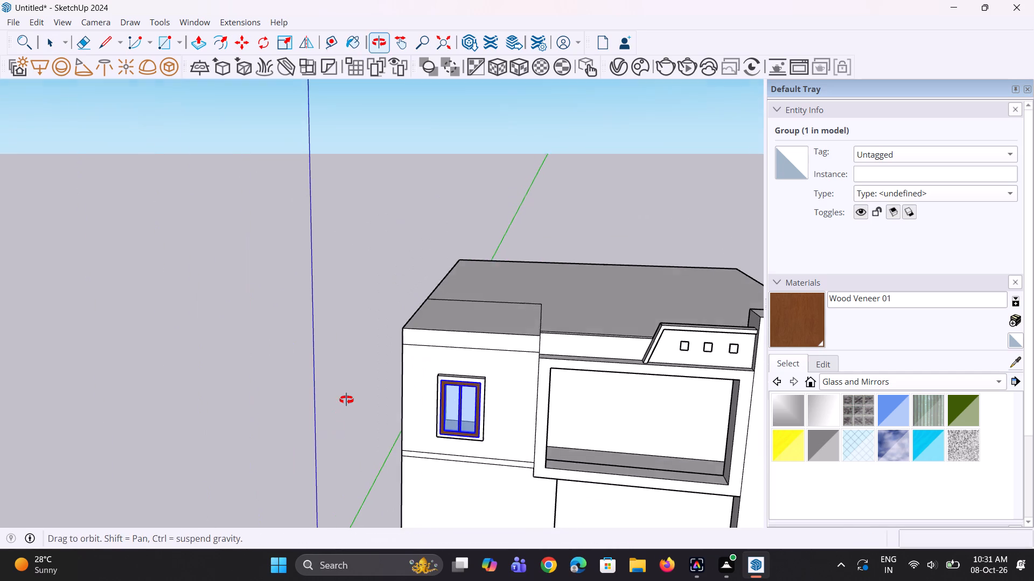
middle_drag(346, 400, 347, 393)
click(347, 393)
scroll(437, 443, up, 3)
scroll(266, 421, down, 5)
middle_drag(282, 414, 337, 390)
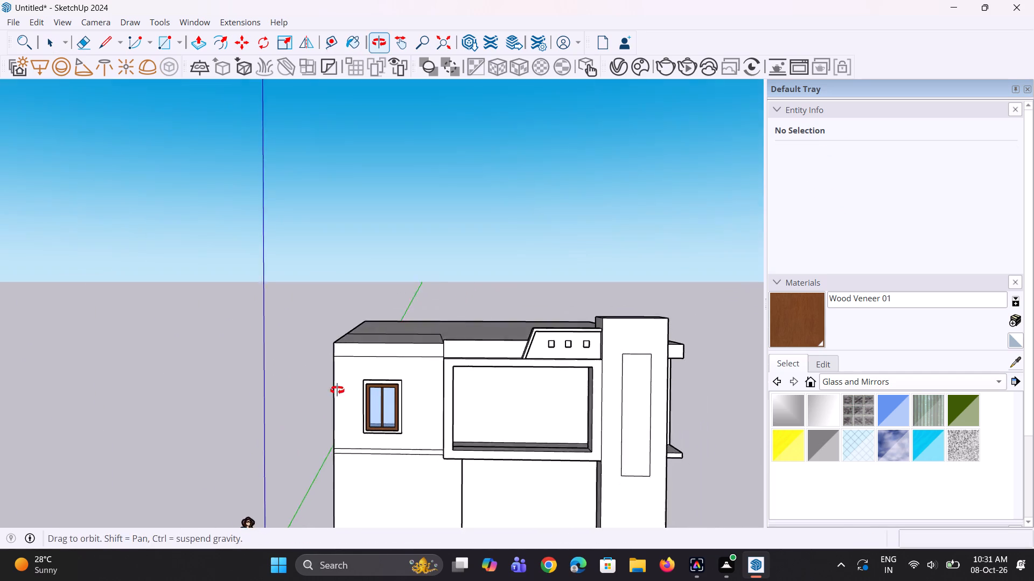
middle_drag(337, 390, 338, 390)
scroll(340, 399, down, 4)
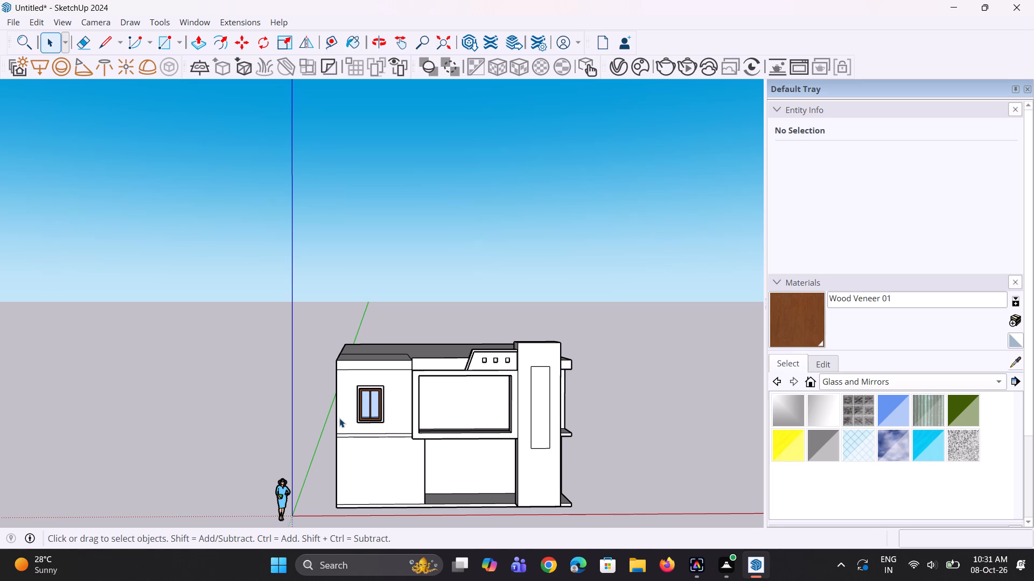
Erase the two leftover edges dividing the flat roof surface behind the window bay, leaving one continuous roof face.
key(e)
scroll(354, 402, down, 4)
middle_drag(421, 374, 404, 485)
scroll(387, 352, up, 4)
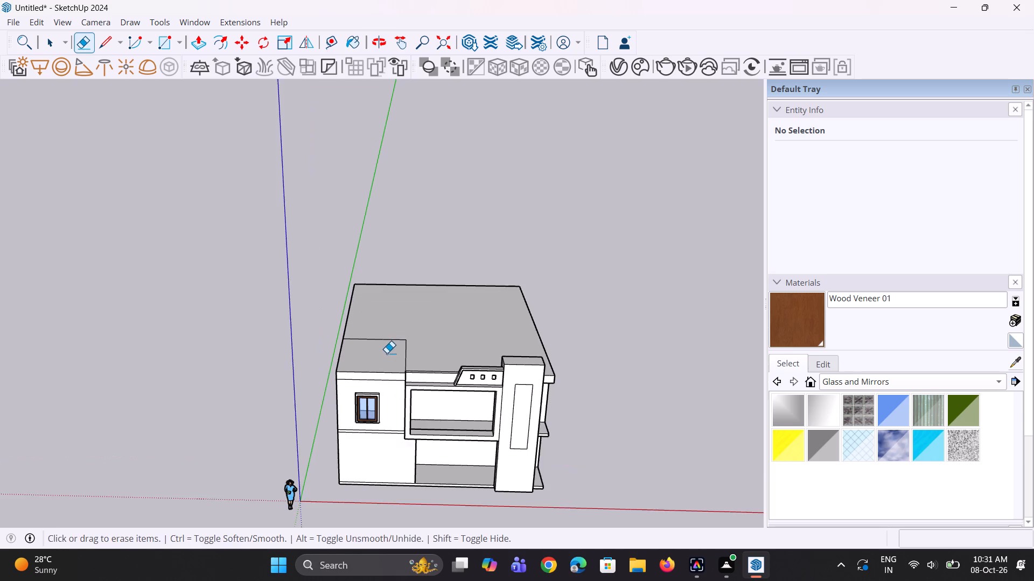
scroll(387, 353, up, 3)
click(412, 350)
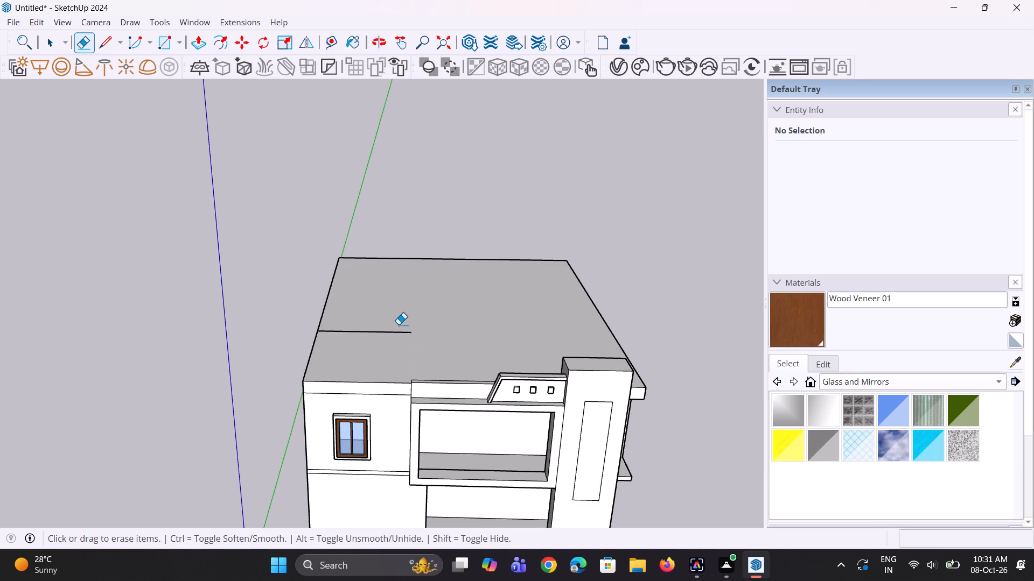
click(397, 333)
key(space)
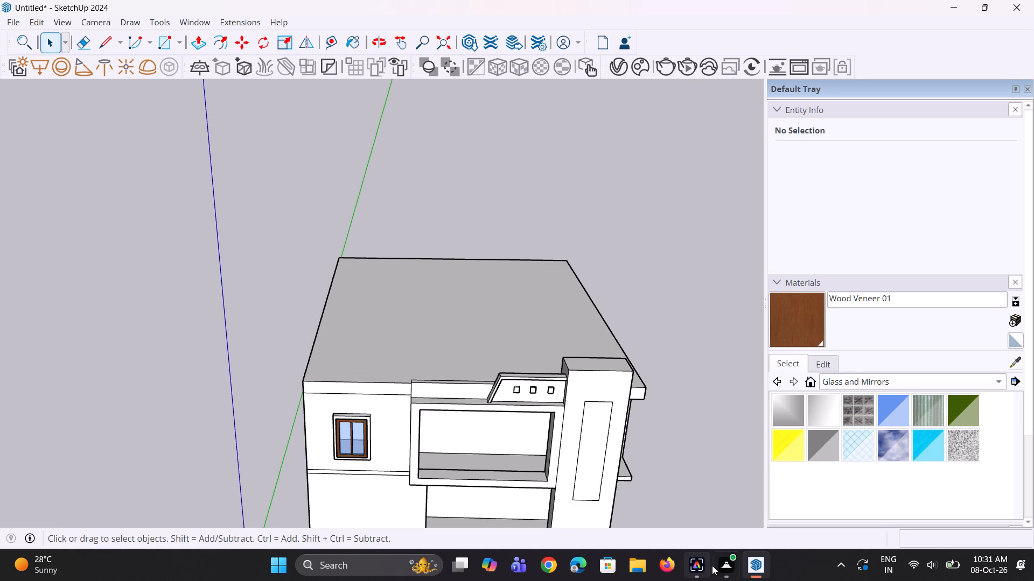
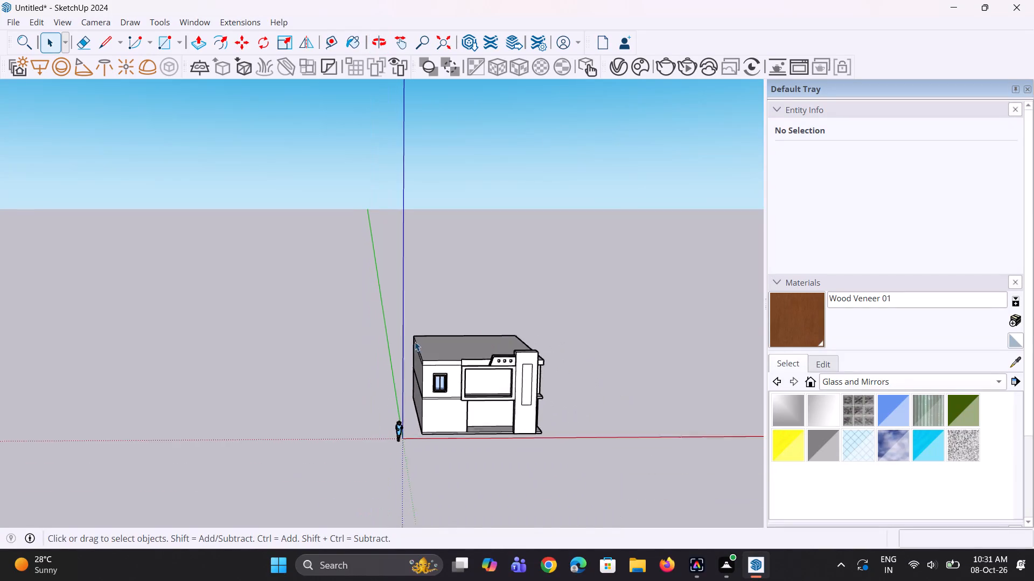
Draw a thin horizontal rectangle about 6" high on the wall just above the upper-floor window, roughly as wide as its projecting frame.
middle_drag(439, 429, 401, 402)
scroll(415, 401, up, 10)
middle_drag(446, 415, 442, 402)
scroll(433, 387, up, 1)
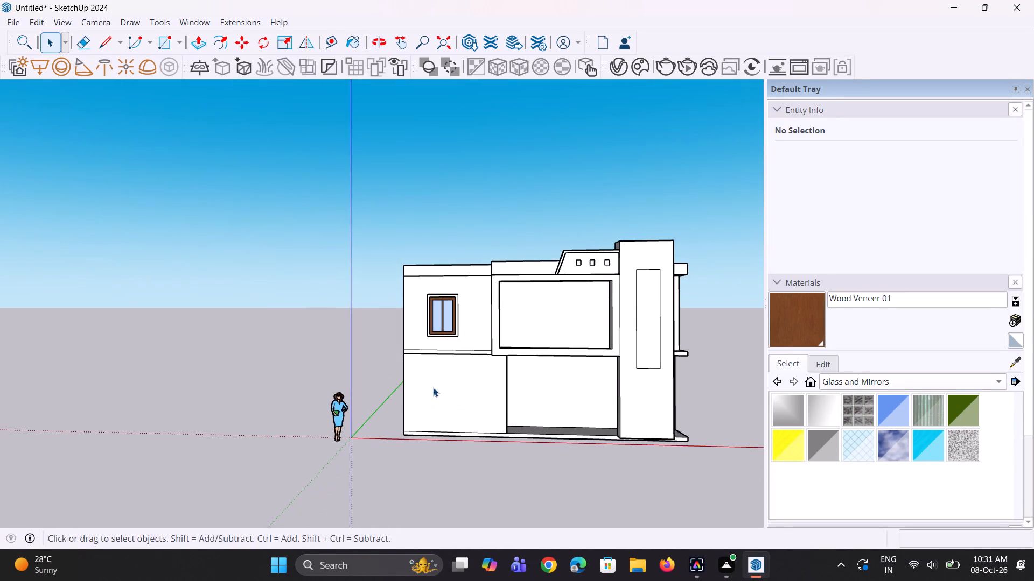
scroll(433, 387, up, 1)
scroll(440, 291, up, 3)
middle_drag(446, 287, 462, 296)
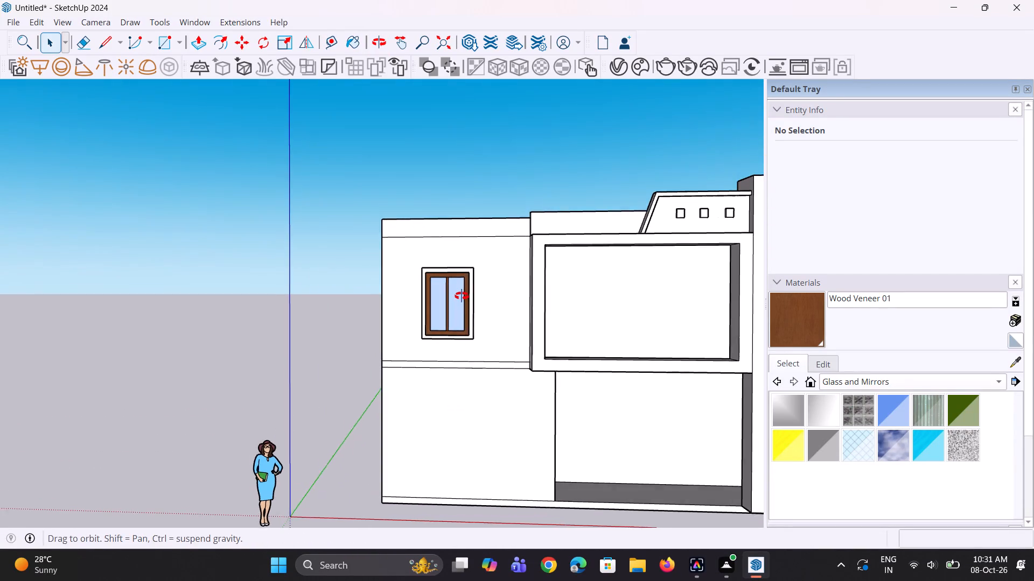
middle_drag(462, 296, 466, 300)
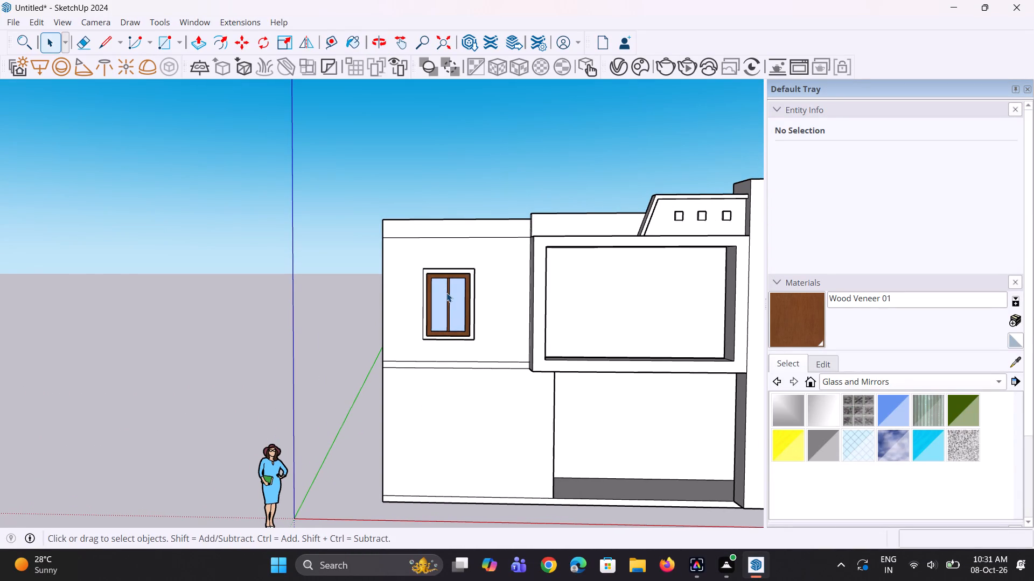
text(r)
key(space)
key(r)
scroll(406, 316, up, 2)
scroll(414, 246, up, 4)
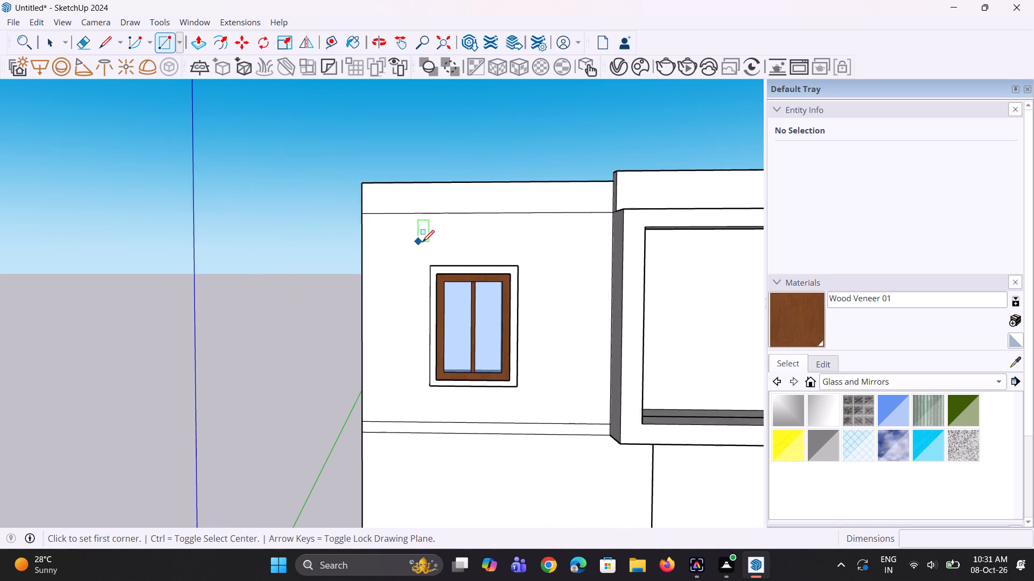
scroll(422, 242, up, 1)
click(432, 247)
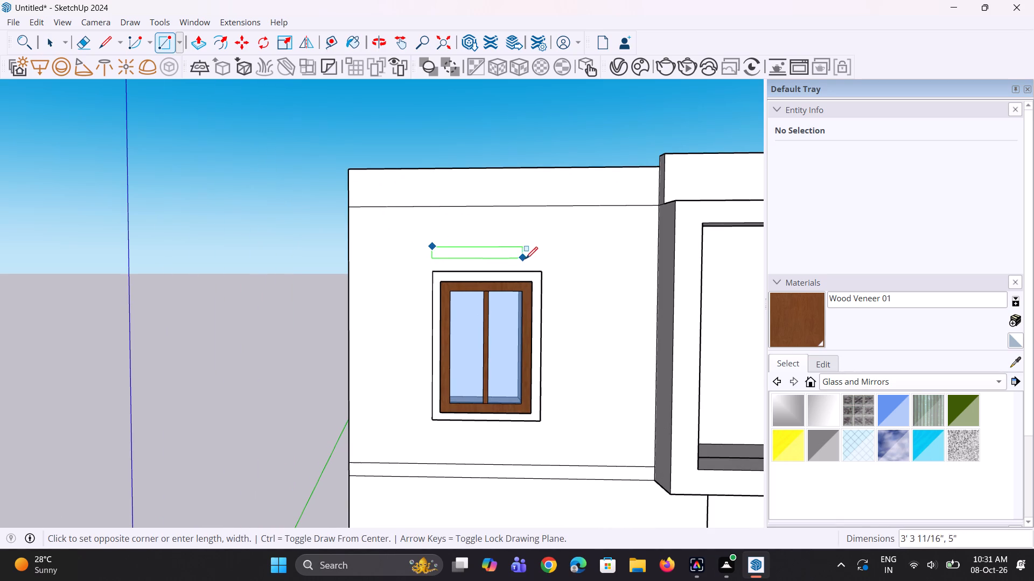
click(546, 260)
scroll(543, 268, up, 2)
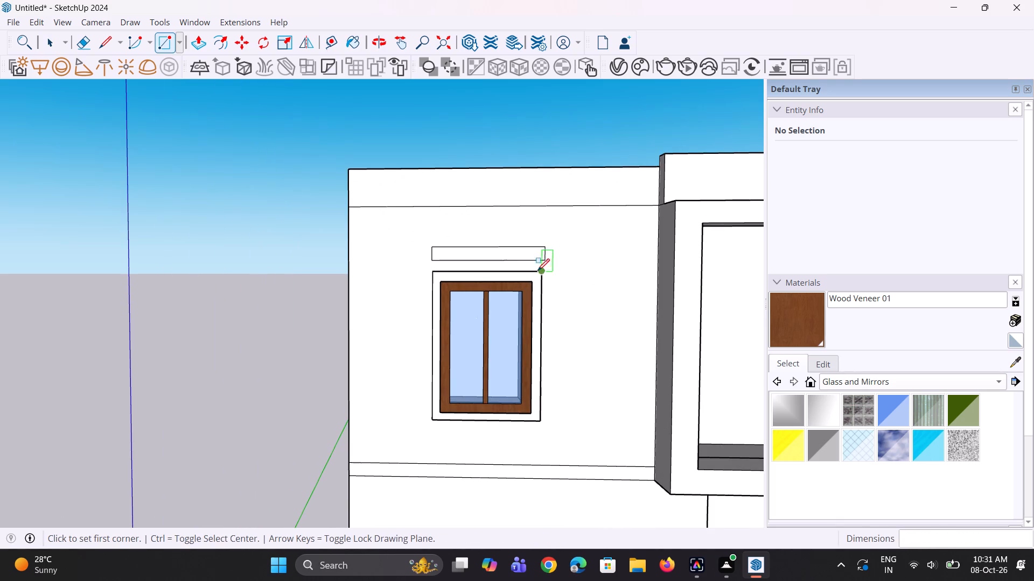
Move the rectangle's right end edge slightly outward so the strip extends further past the window frame's right side.
middle_drag(525, 292, 525, 302)
key(space)
key(space)
scroll(534, 266, up, 2)
click(547, 251)
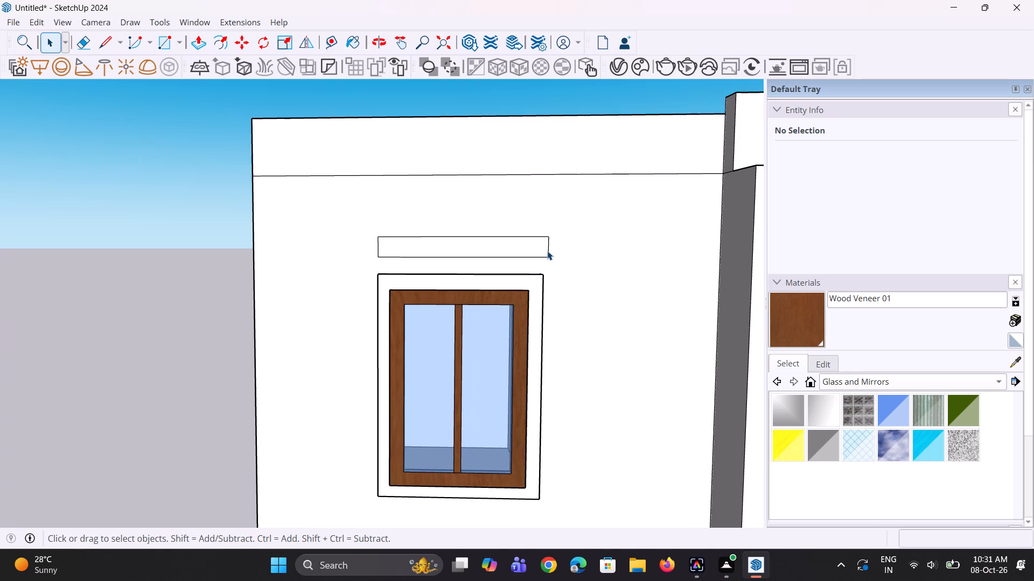
scroll(548, 253, up, 2)
key(m)
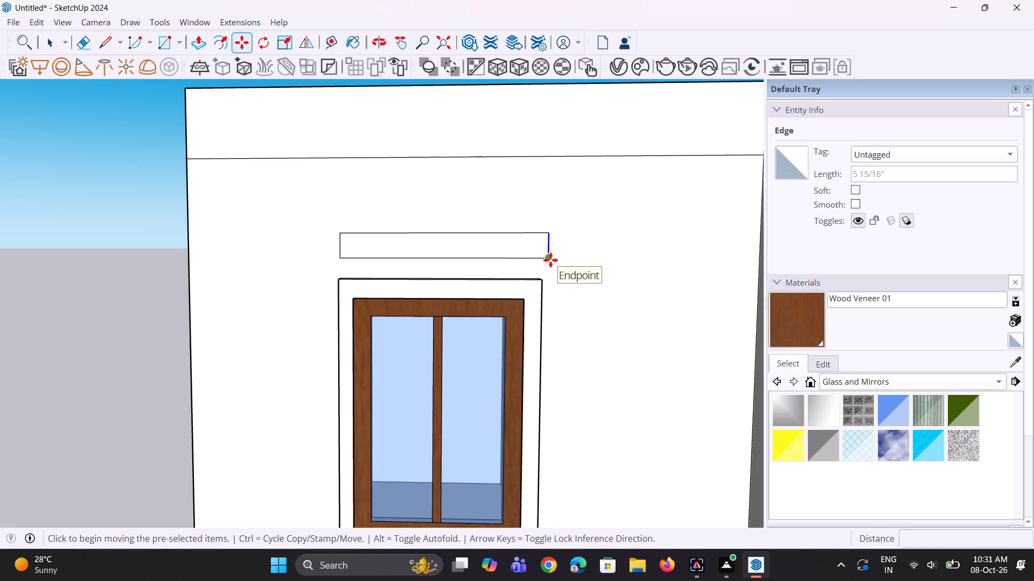
click(550, 260)
click(555, 260)
key(space)
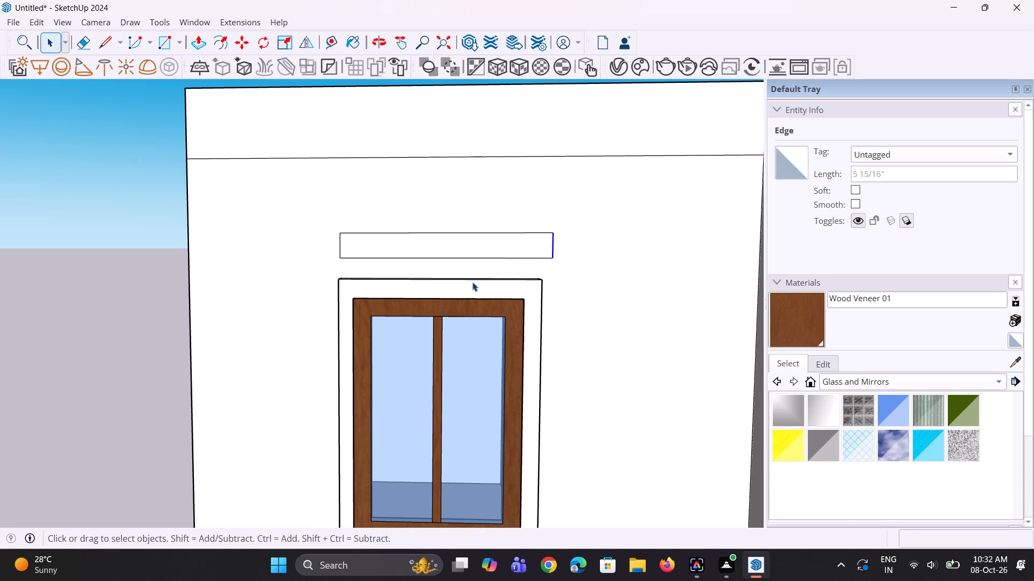
Move the rectangle's left end edge outward past the window frame, making the strip about 4' 4 7/8" long, and deselect it.
click(337, 250)
click(340, 249)
scroll(346, 266, up, 1)
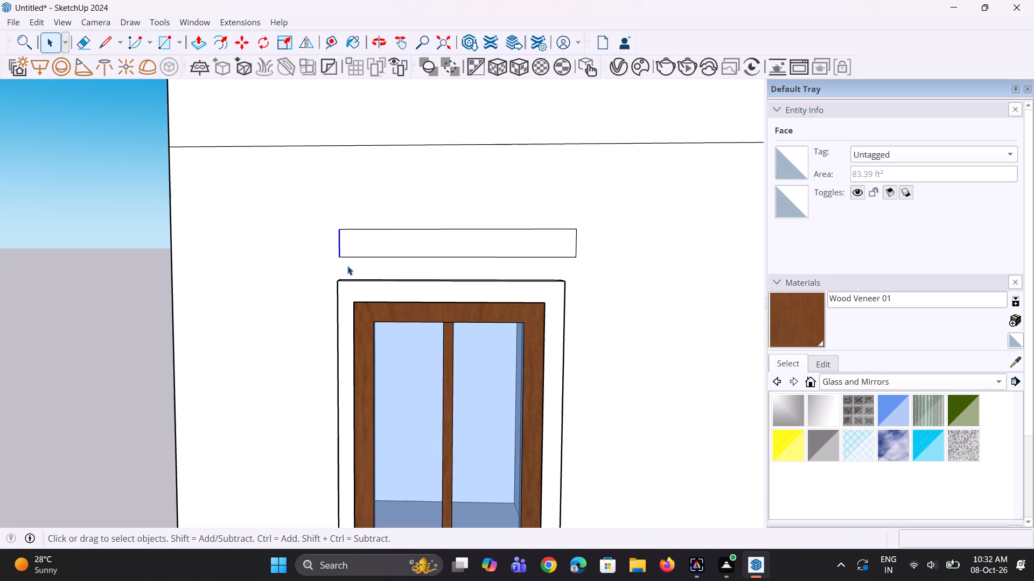
key(m)
click(339, 260)
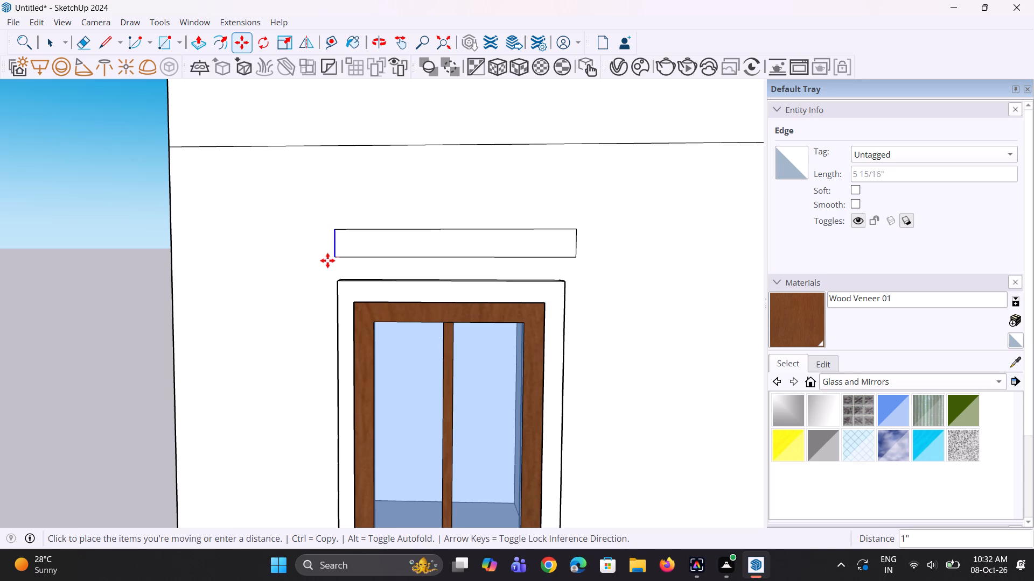
click(327, 260)
scroll(343, 269, down, 4)
middle_drag(403, 305, 385, 327)
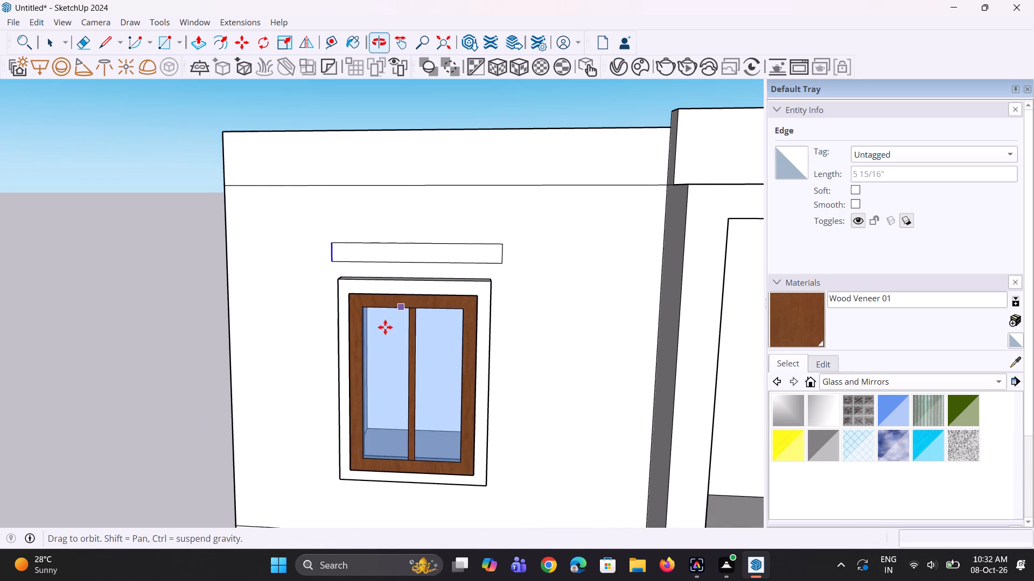
key(space)
key(space)
click(488, 115)
Lower the rectangle's long top edge slightly to make the strip above the window slimmer, and deselect it.
middle_drag(436, 264, 405, 301)
scroll(431, 274, up, 2)
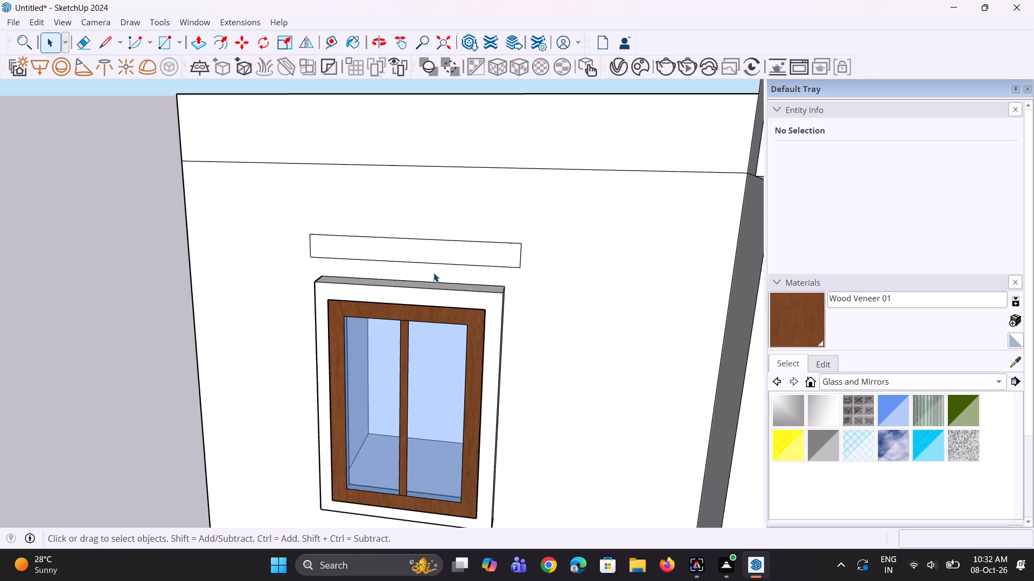
scroll(434, 273, up, 2)
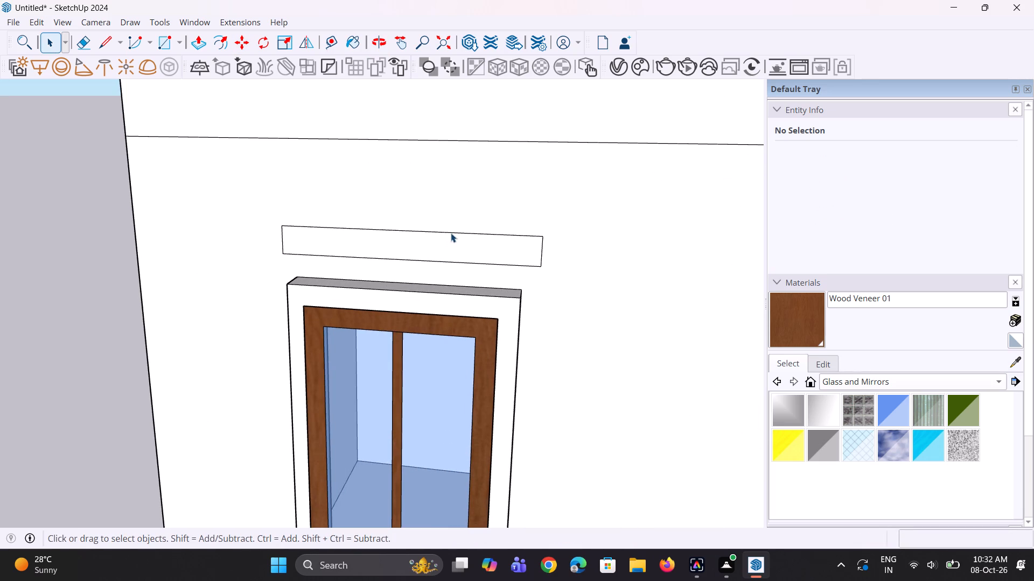
click(451, 232)
scroll(505, 252, up, 2)
key(m)
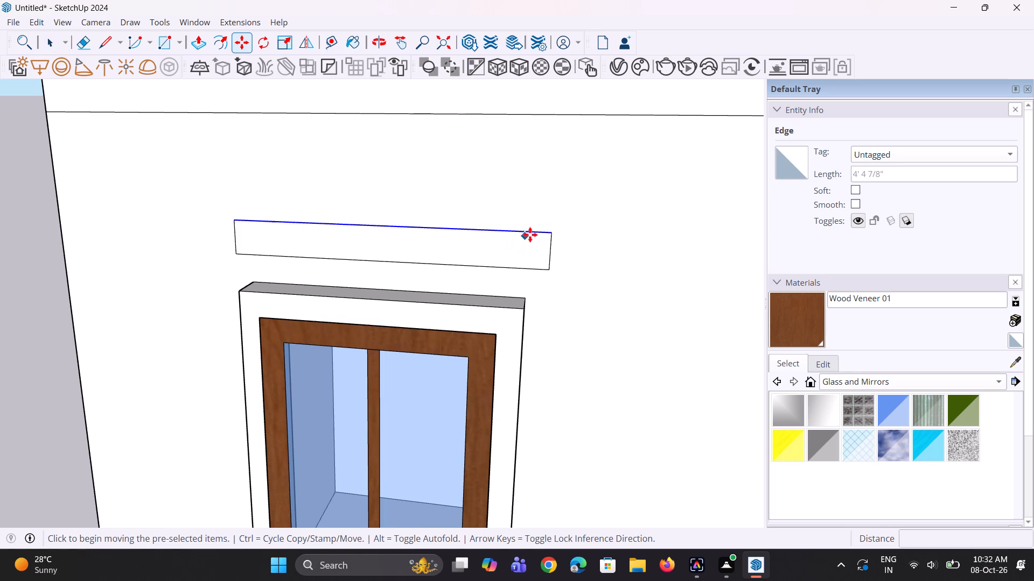
click(551, 230)
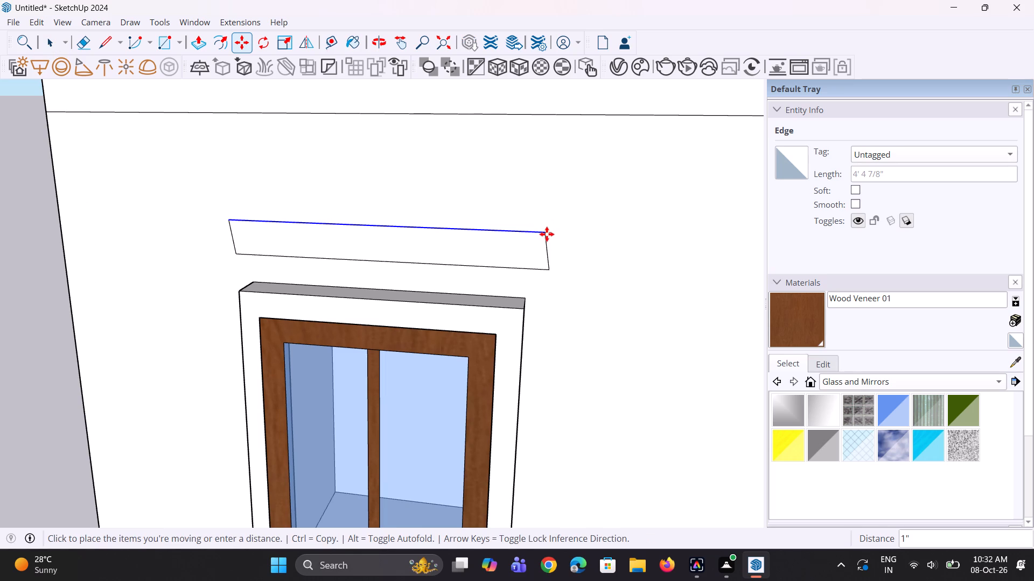
key(Escape)
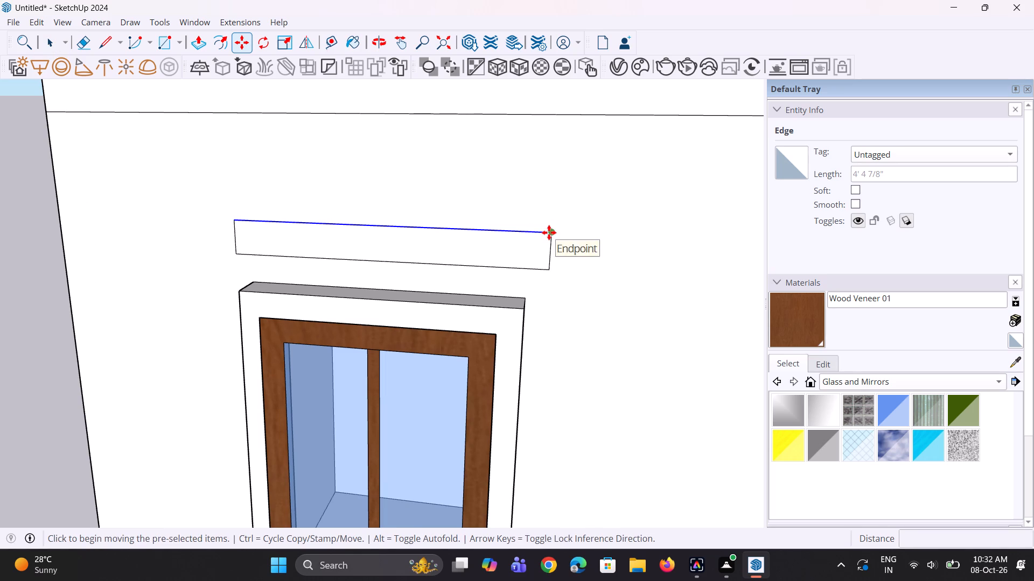
click(549, 232)
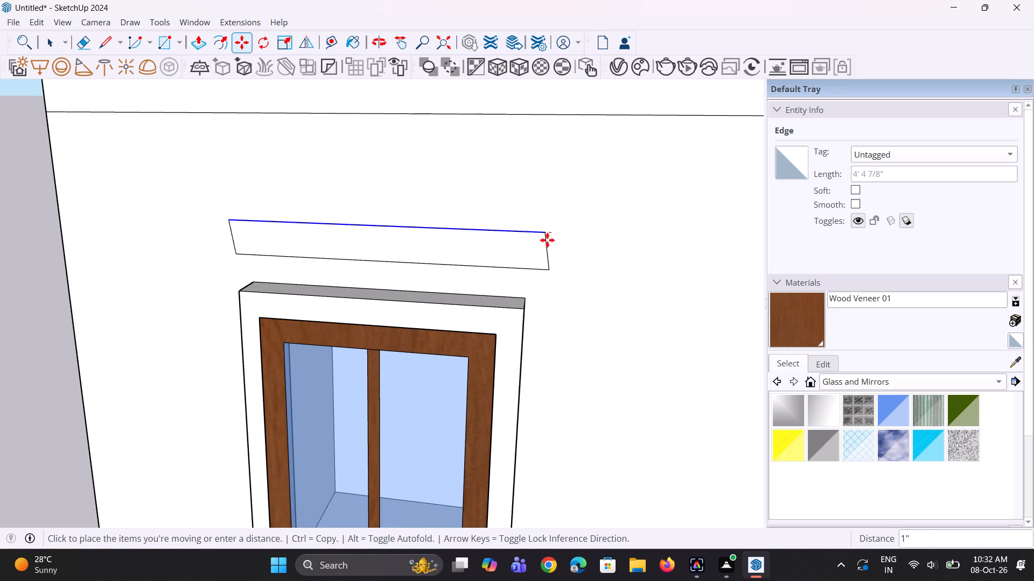
click(549, 240)
scroll(554, 304, down, 8)
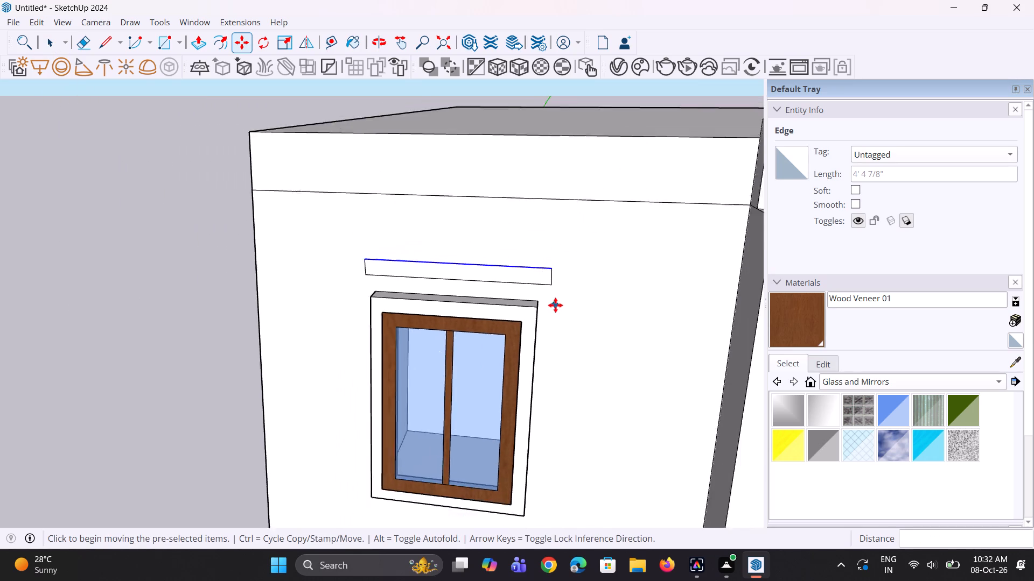
middle_drag(544, 315, 568, 276)
scroll(416, 274, up, 2)
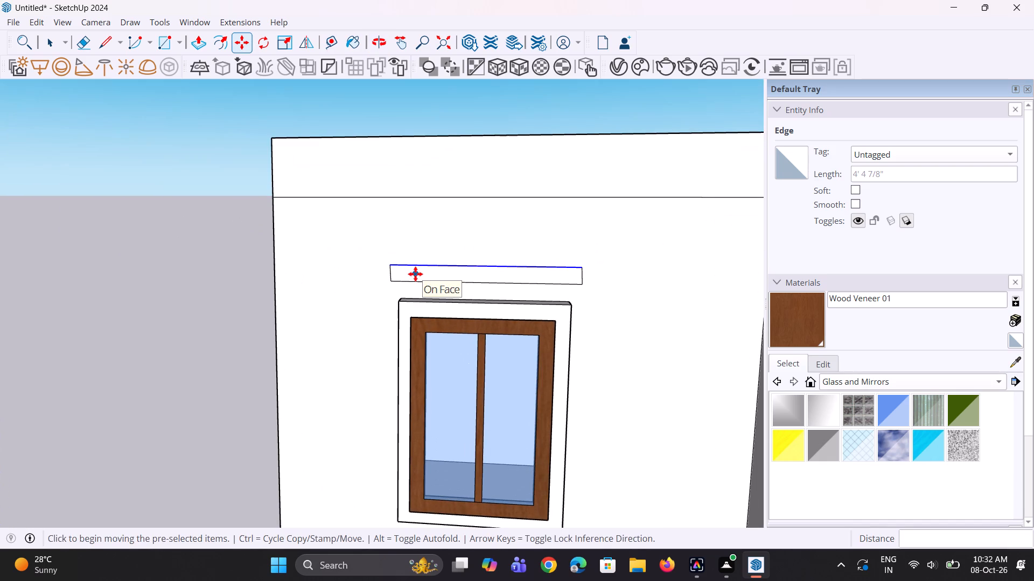
key(Escape)
key(Escape)
scroll(385, 282, up, 4)
key(Escape)
scroll(401, 279, up, 1)
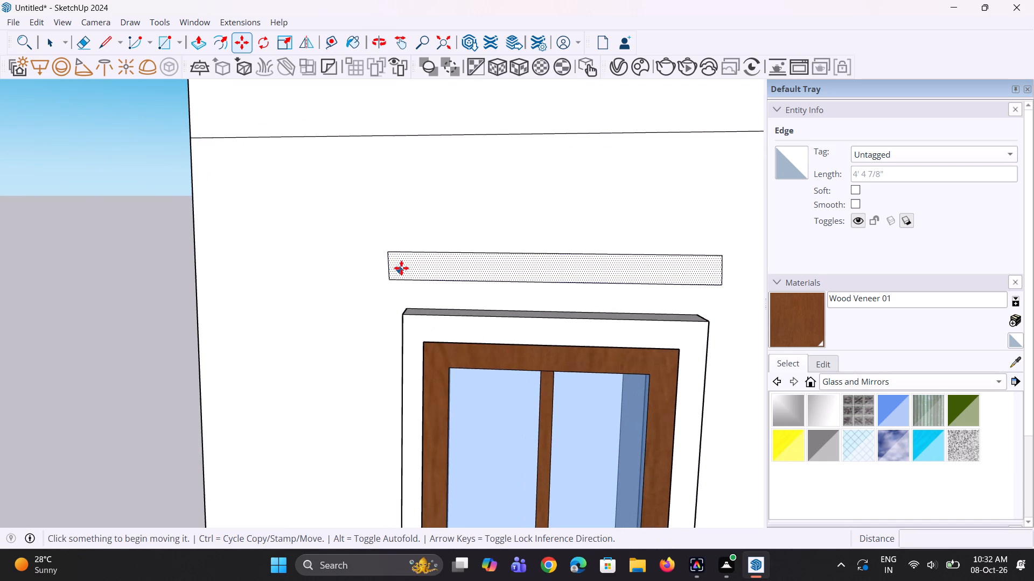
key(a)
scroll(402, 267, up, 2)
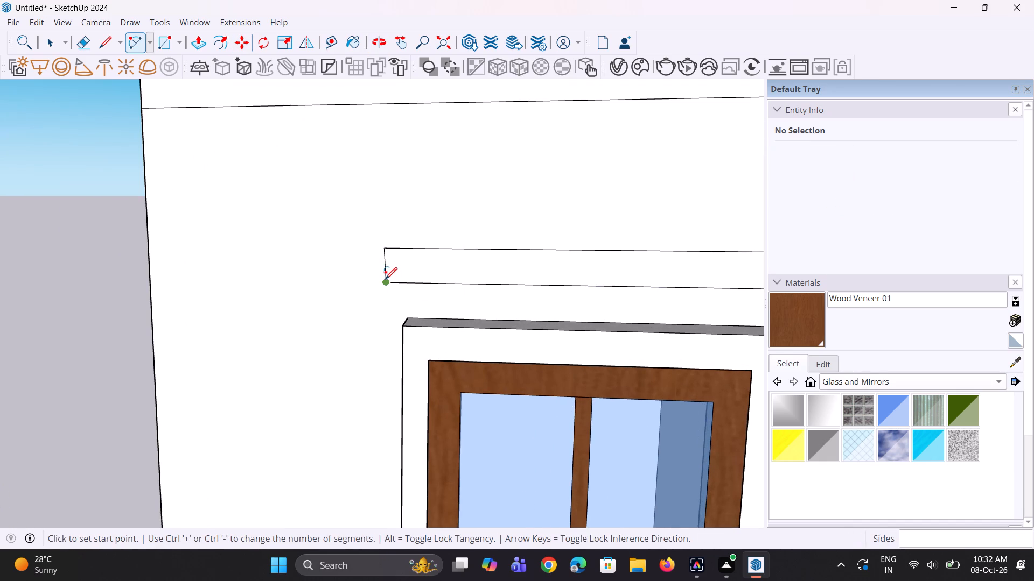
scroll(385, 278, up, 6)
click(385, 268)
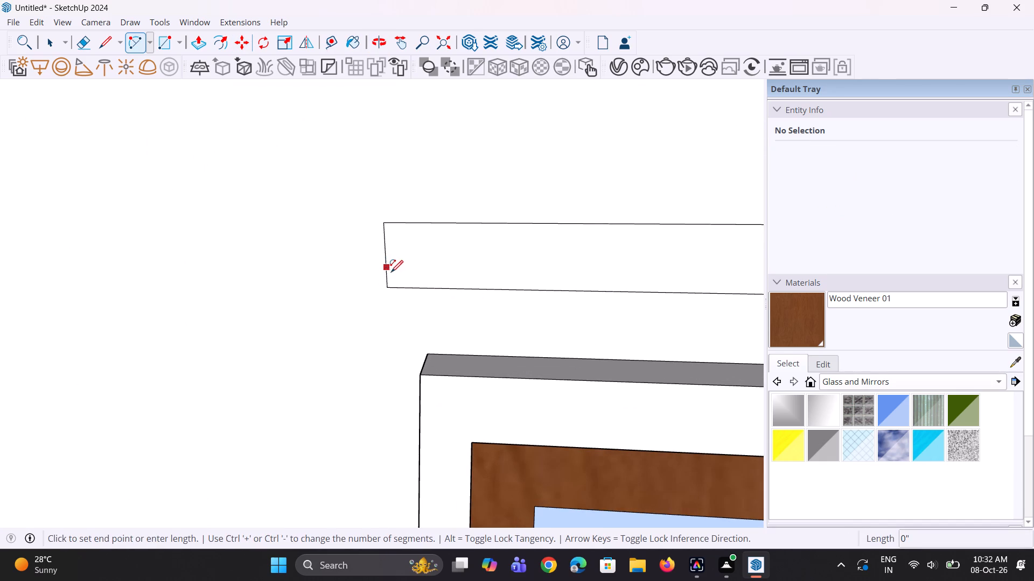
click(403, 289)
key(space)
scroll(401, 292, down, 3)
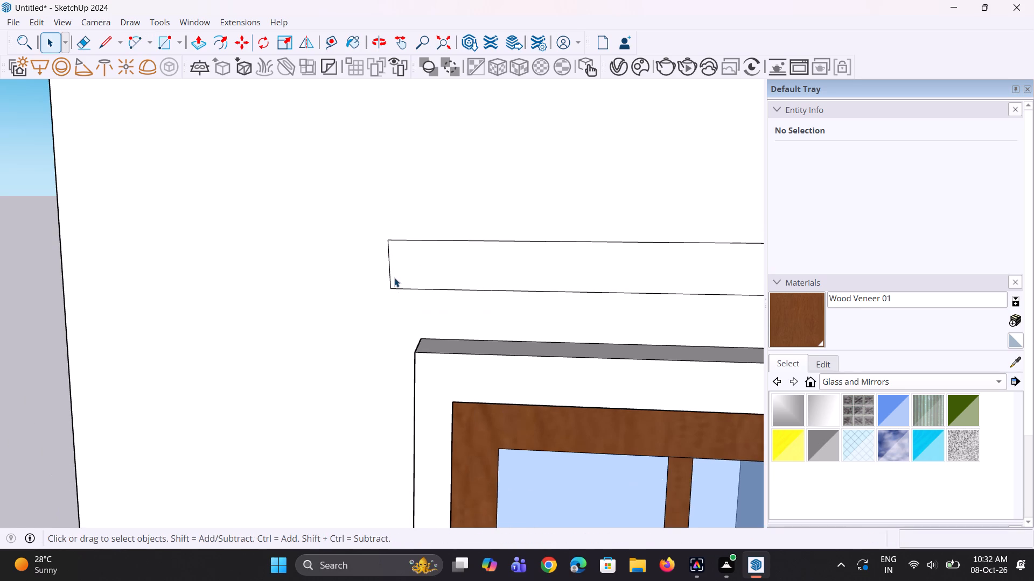
Draw a tangent fillet arc of about 1 9/16" radius across the strip's lower left corner.
key(a)
scroll(394, 278, up, 5)
click(389, 280)
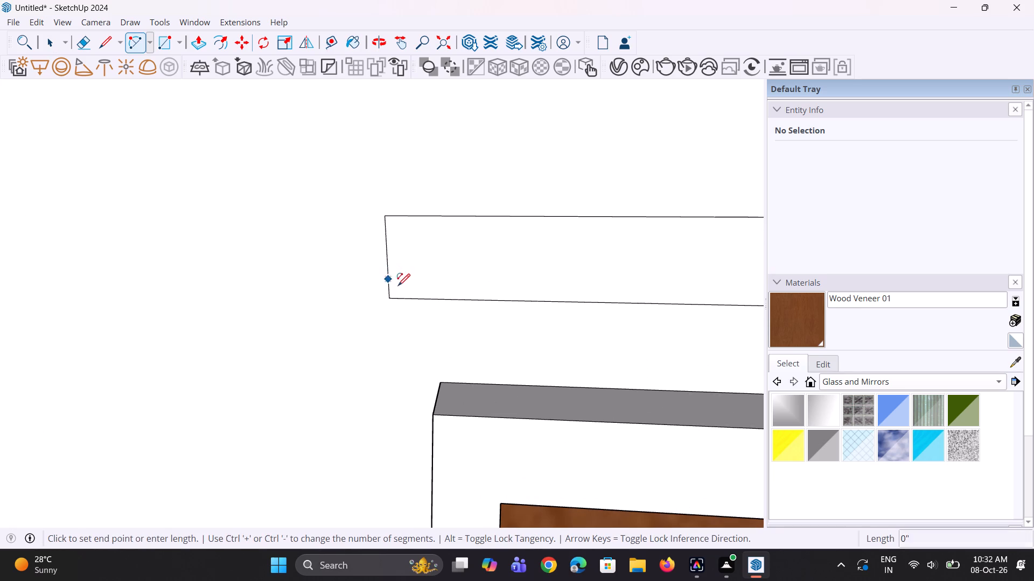
click(404, 299)
click(404, 299)
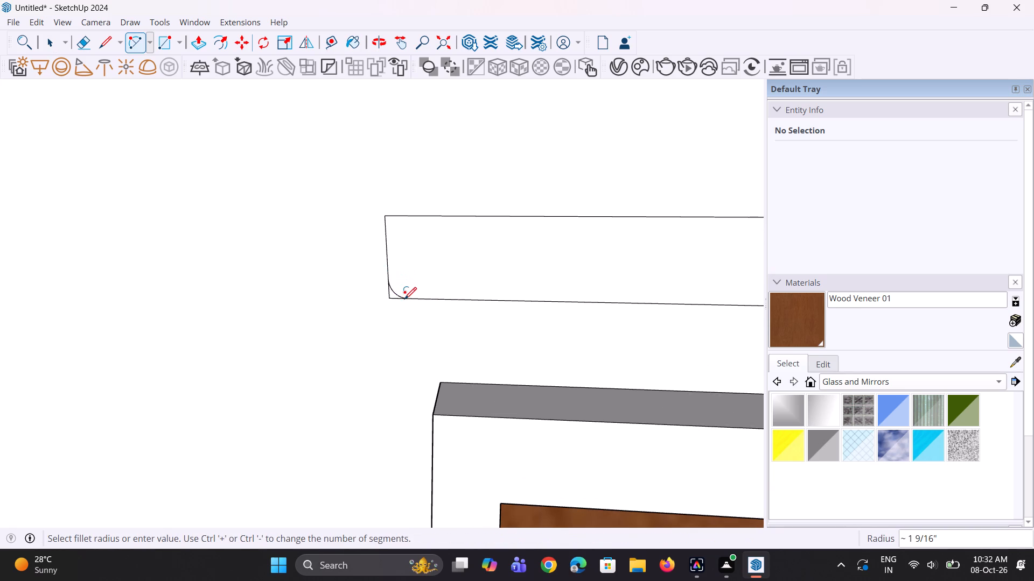
Round the strip's lower right corner with a trimmed fillet arc spanning about 1 5/16".
scroll(367, 318, down, 12)
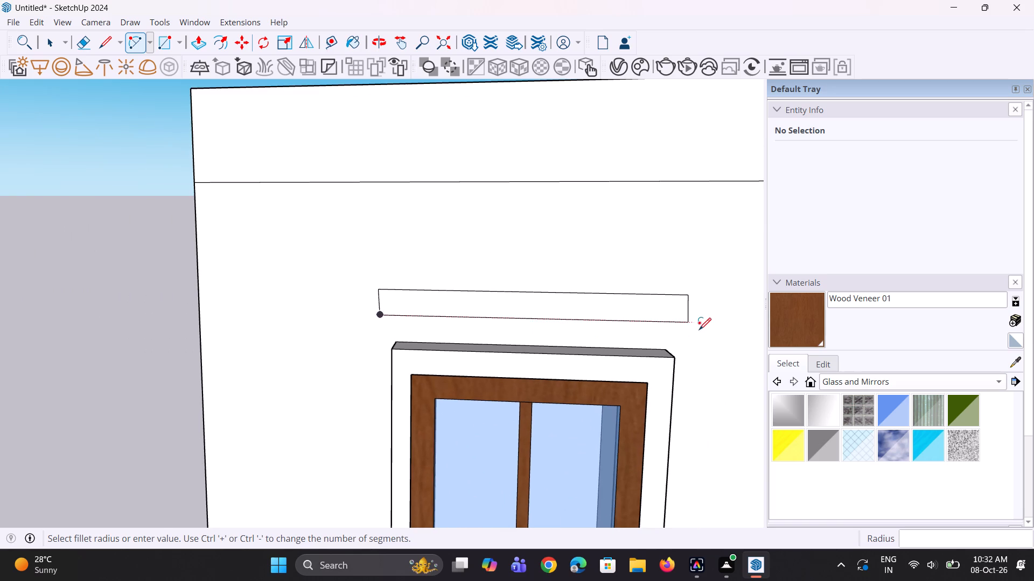
scroll(700, 329, up, 6)
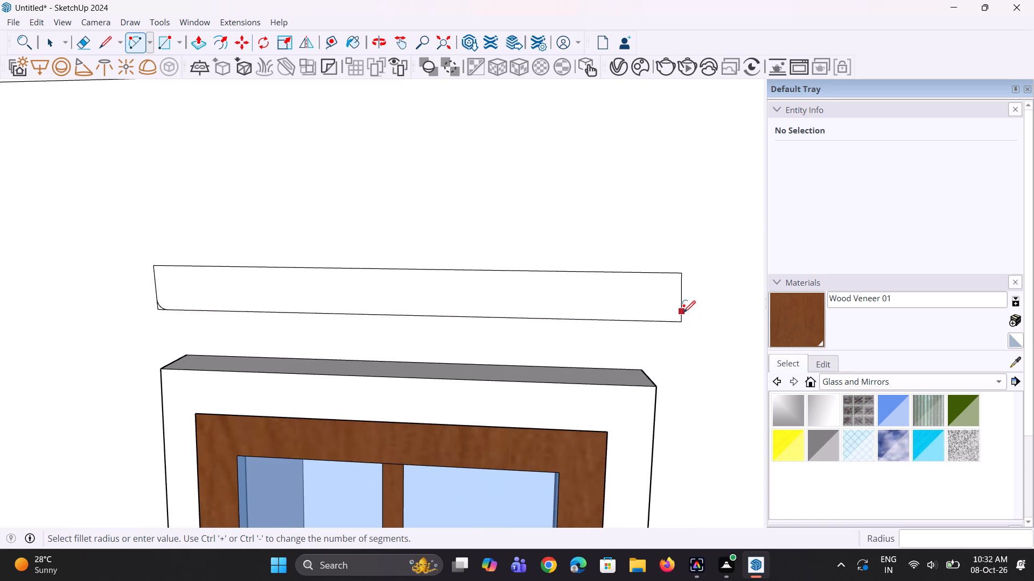
click(683, 313)
double_click(670, 321)
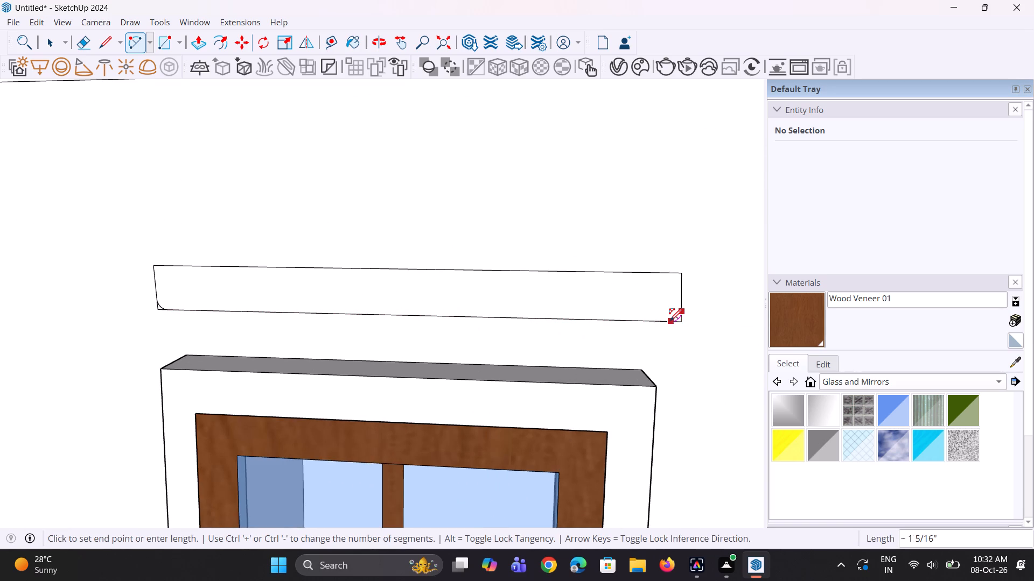
scroll(684, 320, up, 1)
Erase the two leftover edge stubs outside the arc at the strip's lower left corner.
scroll(693, 320, down, 11)
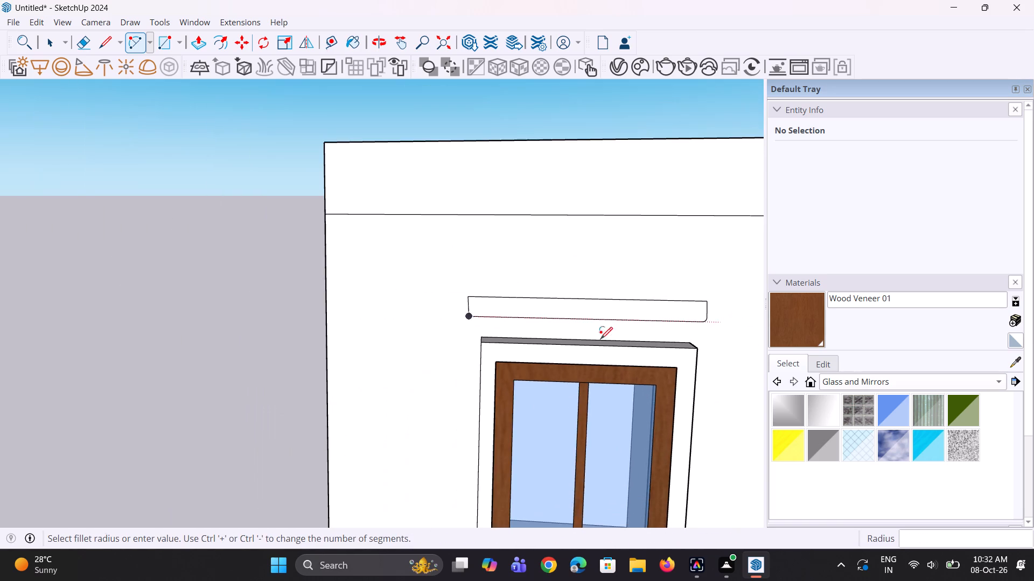
scroll(491, 329, up, 18)
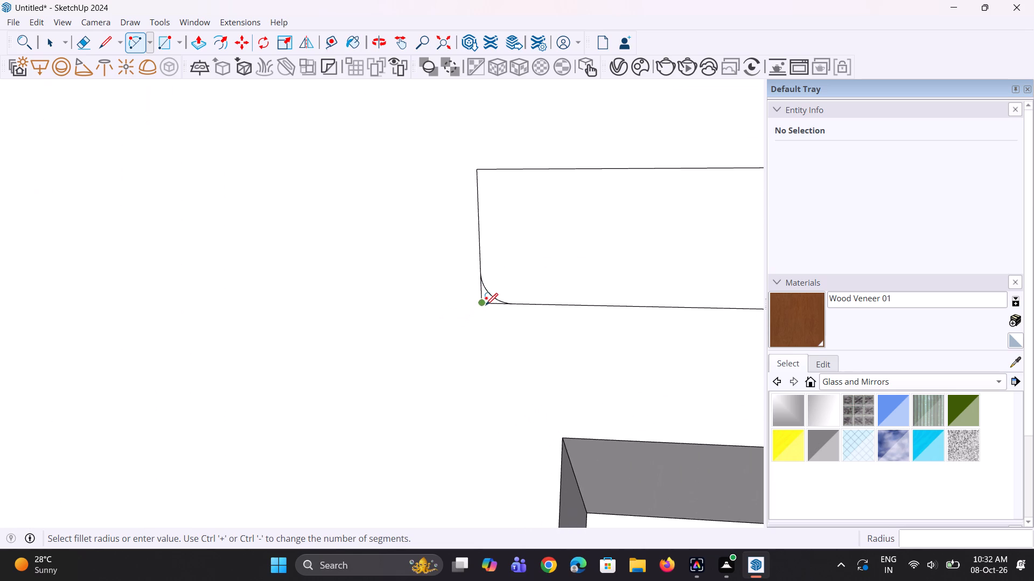
key(e)
scroll(483, 303, up, 2)
click(484, 295)
click(481, 294)
click(487, 304)
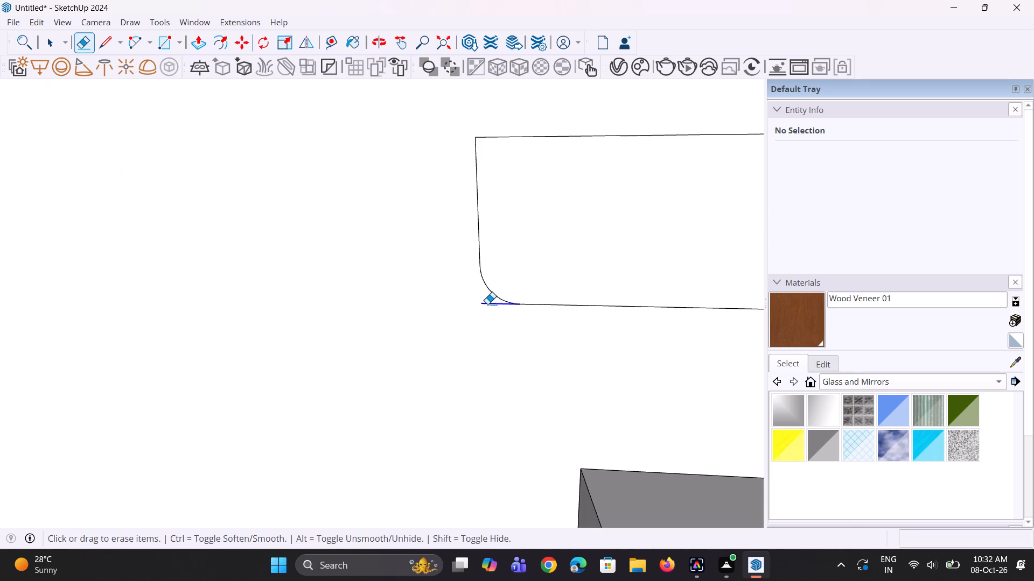
scroll(442, 336, down, 14)
middle_drag(527, 335, 495, 308)
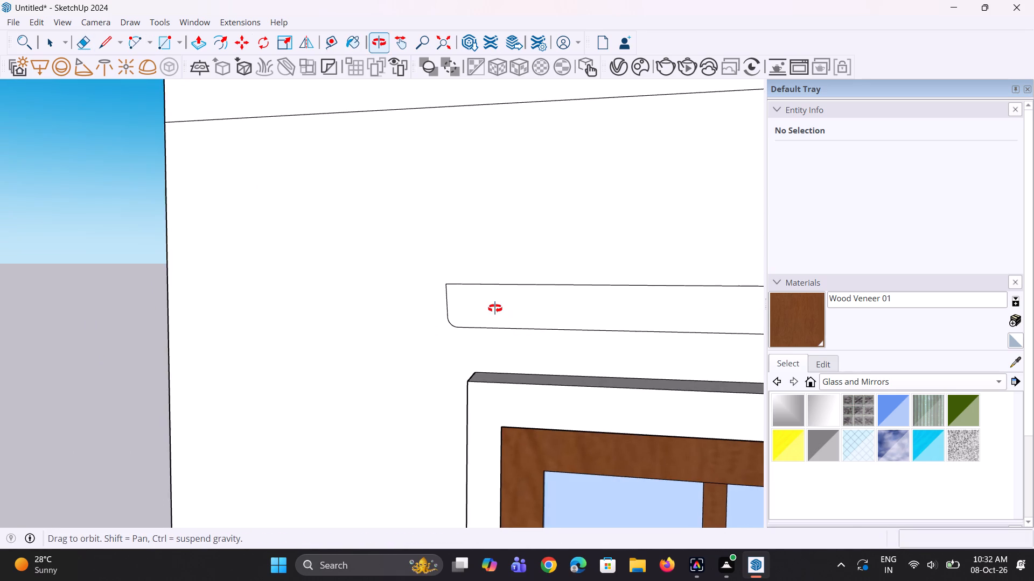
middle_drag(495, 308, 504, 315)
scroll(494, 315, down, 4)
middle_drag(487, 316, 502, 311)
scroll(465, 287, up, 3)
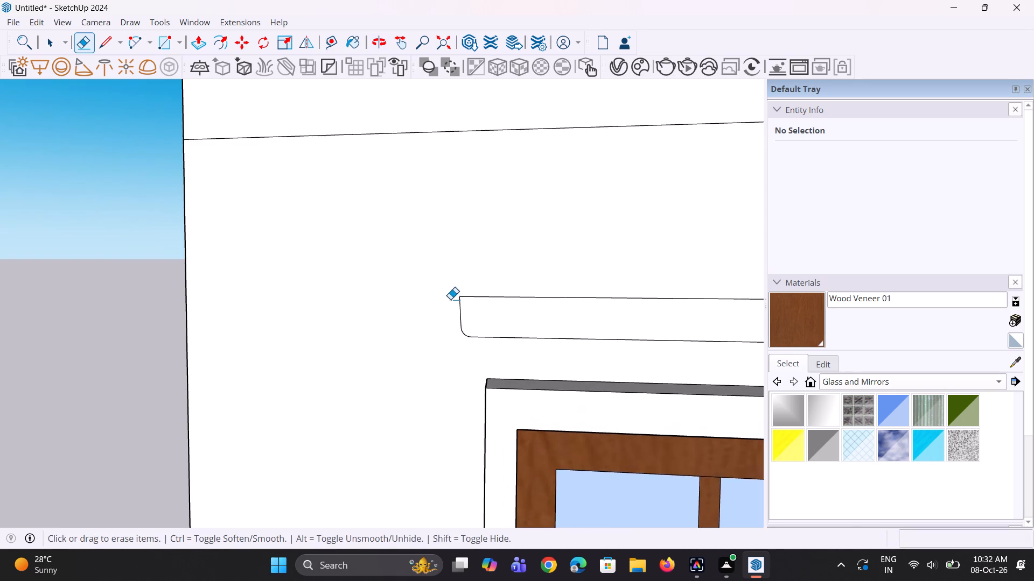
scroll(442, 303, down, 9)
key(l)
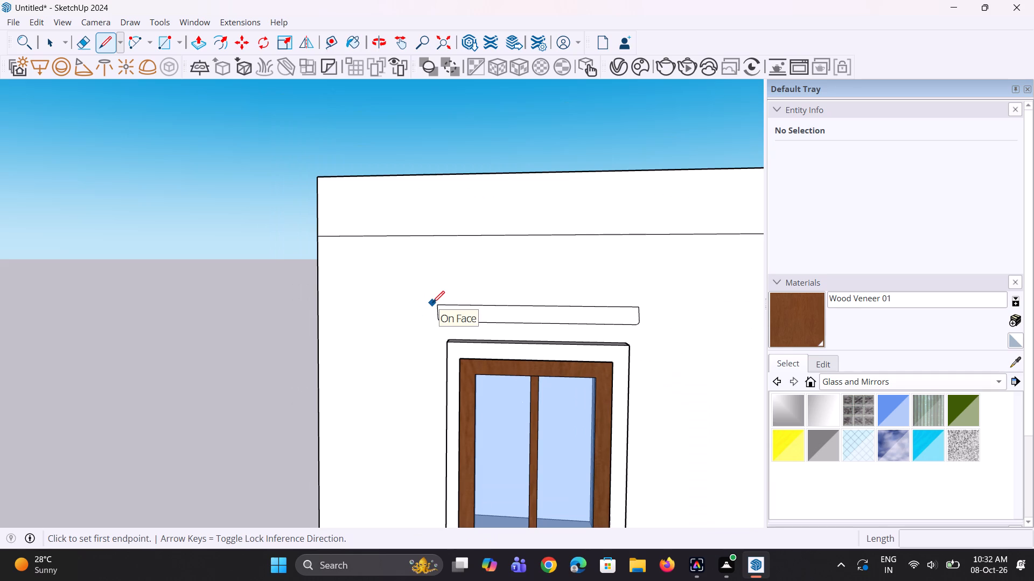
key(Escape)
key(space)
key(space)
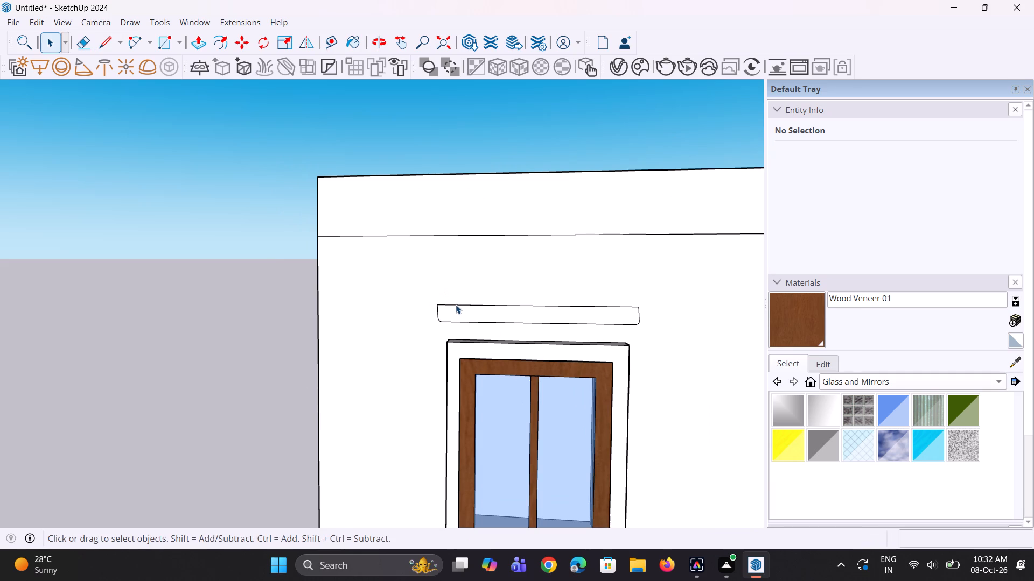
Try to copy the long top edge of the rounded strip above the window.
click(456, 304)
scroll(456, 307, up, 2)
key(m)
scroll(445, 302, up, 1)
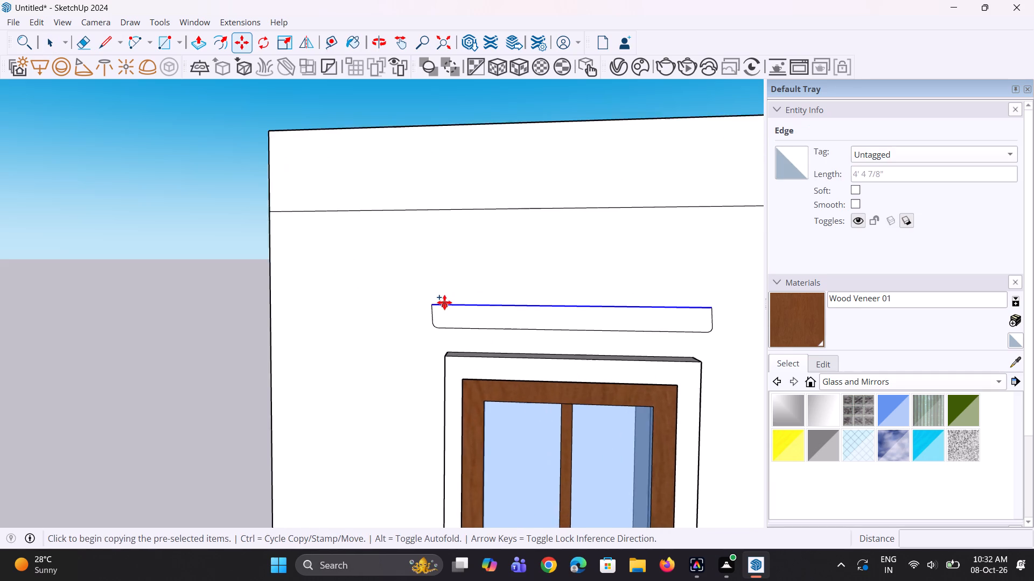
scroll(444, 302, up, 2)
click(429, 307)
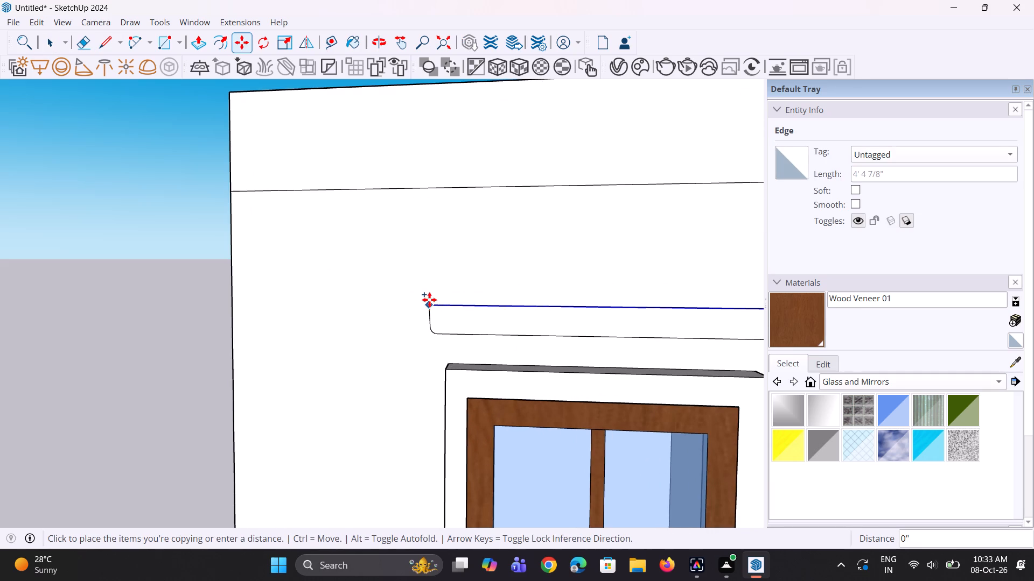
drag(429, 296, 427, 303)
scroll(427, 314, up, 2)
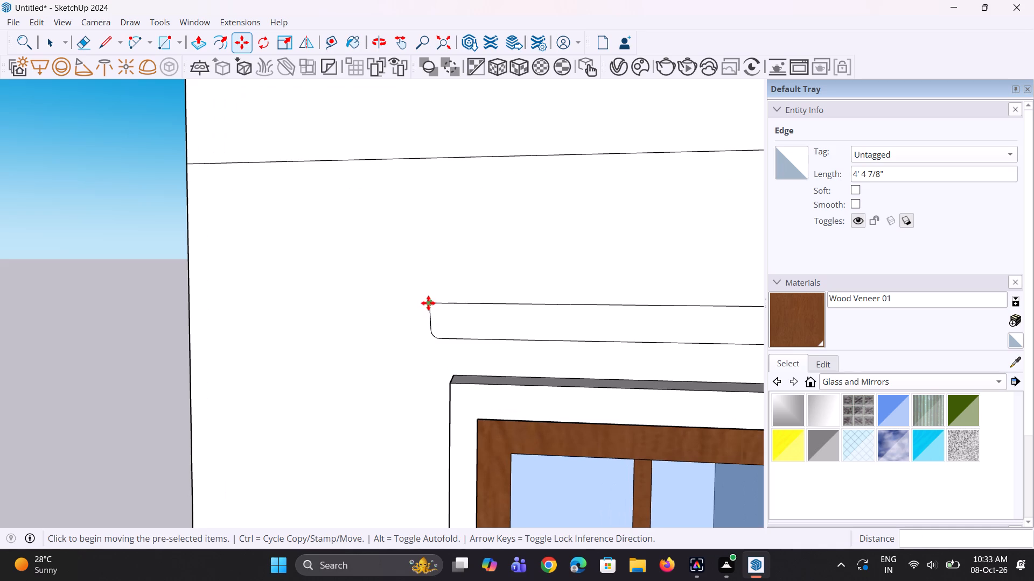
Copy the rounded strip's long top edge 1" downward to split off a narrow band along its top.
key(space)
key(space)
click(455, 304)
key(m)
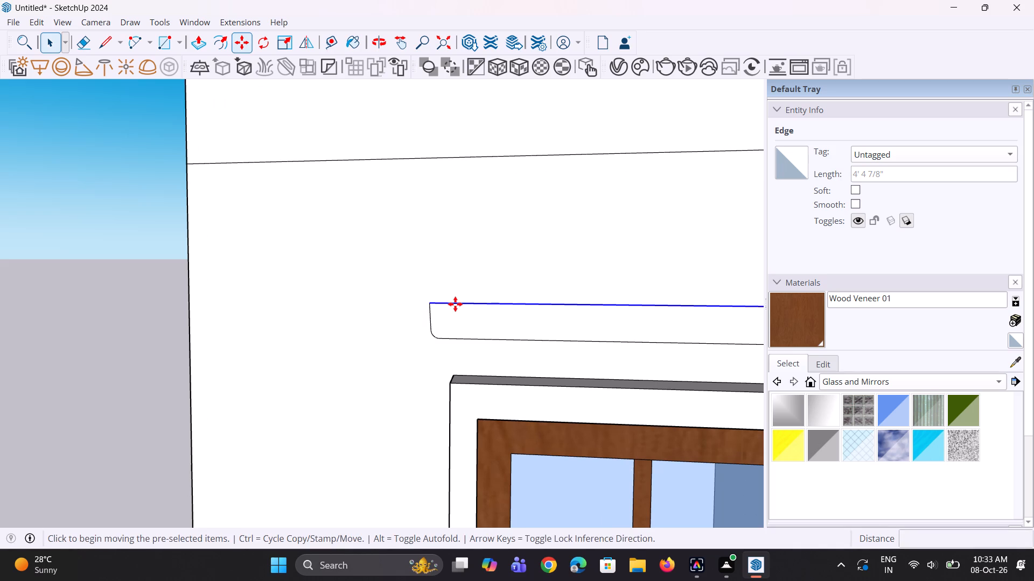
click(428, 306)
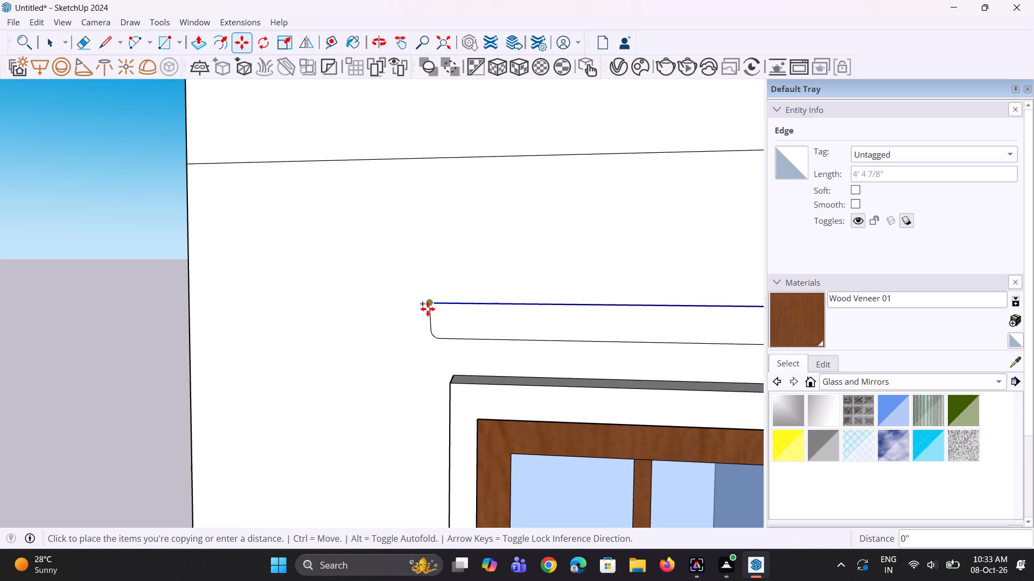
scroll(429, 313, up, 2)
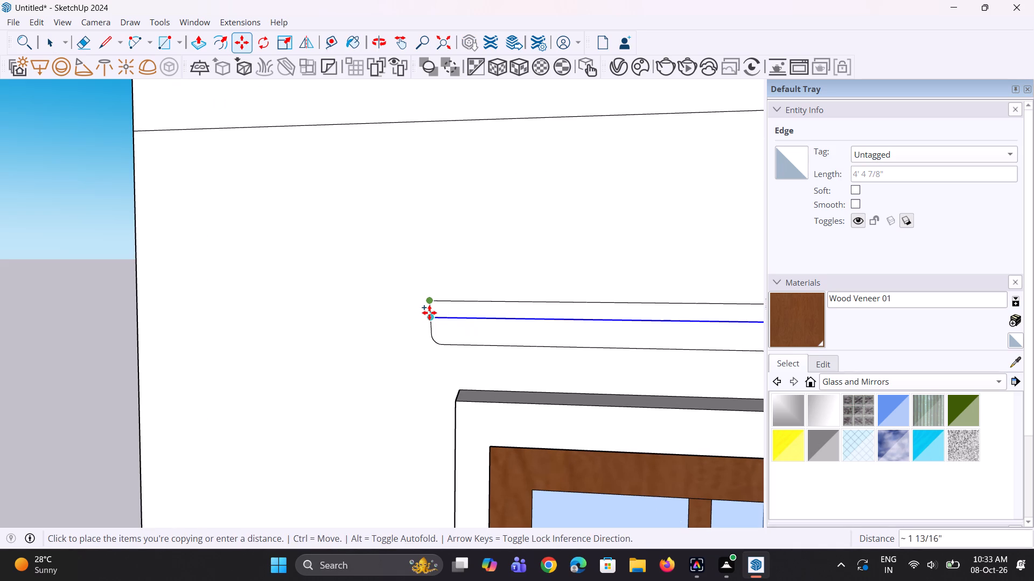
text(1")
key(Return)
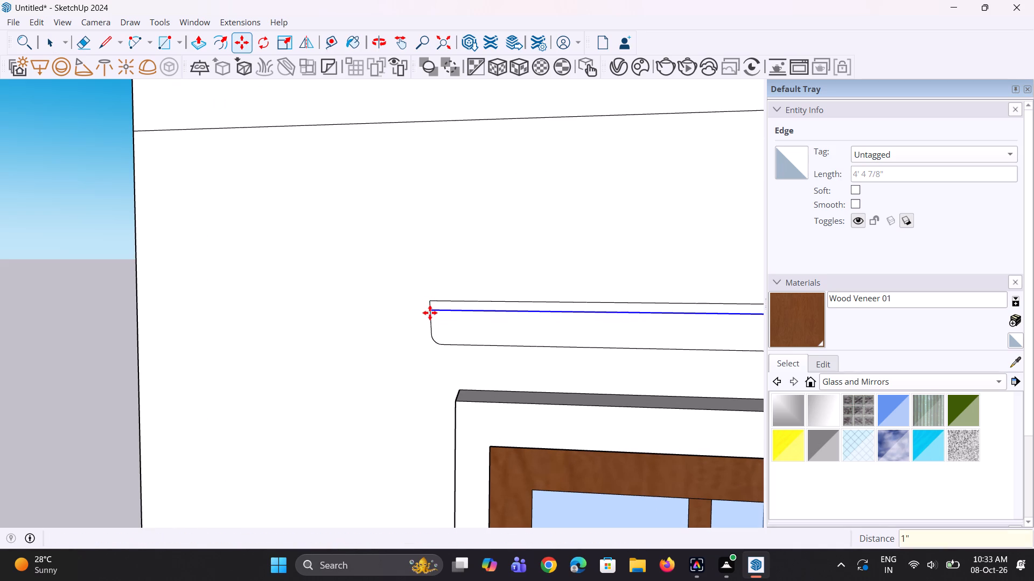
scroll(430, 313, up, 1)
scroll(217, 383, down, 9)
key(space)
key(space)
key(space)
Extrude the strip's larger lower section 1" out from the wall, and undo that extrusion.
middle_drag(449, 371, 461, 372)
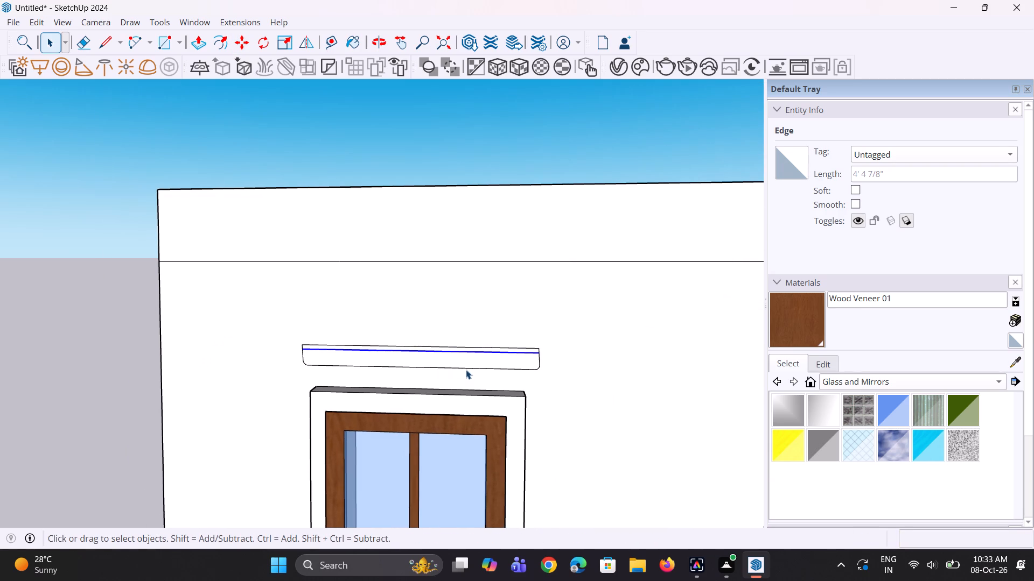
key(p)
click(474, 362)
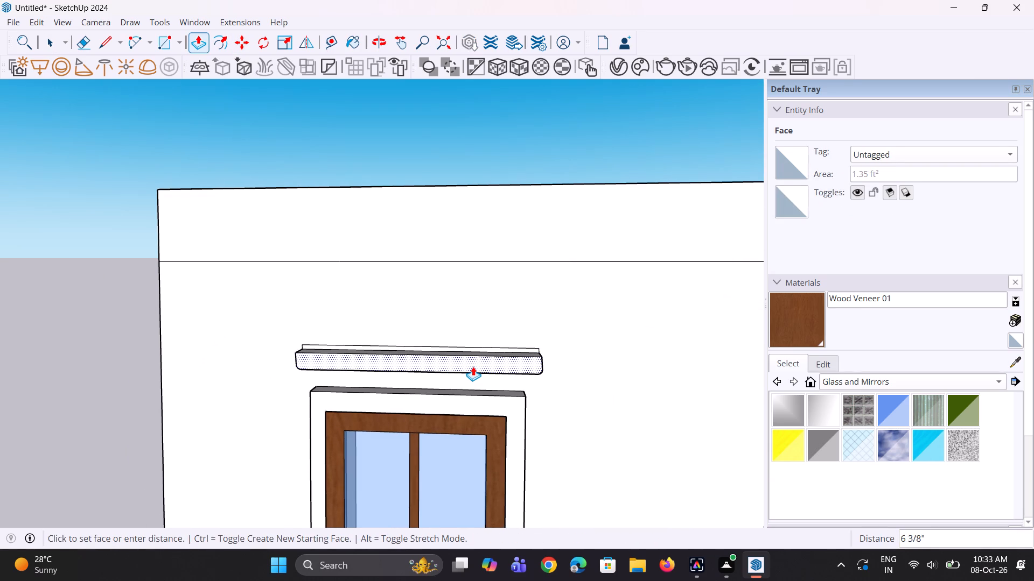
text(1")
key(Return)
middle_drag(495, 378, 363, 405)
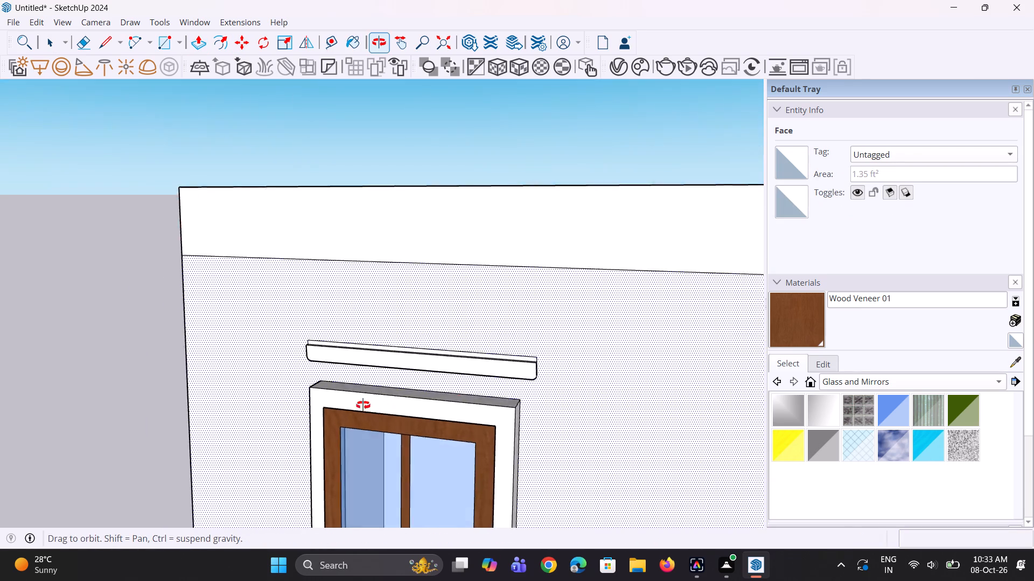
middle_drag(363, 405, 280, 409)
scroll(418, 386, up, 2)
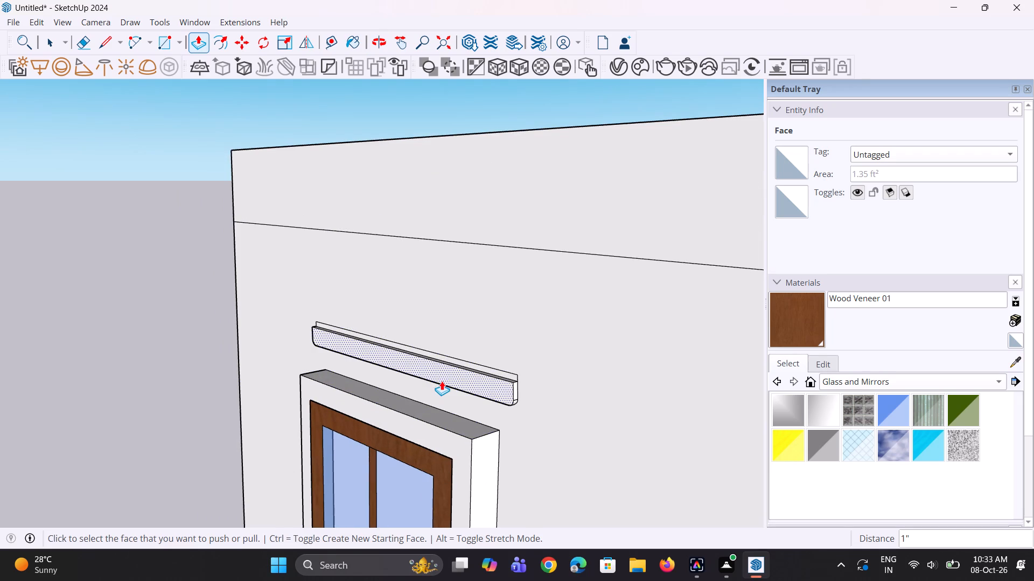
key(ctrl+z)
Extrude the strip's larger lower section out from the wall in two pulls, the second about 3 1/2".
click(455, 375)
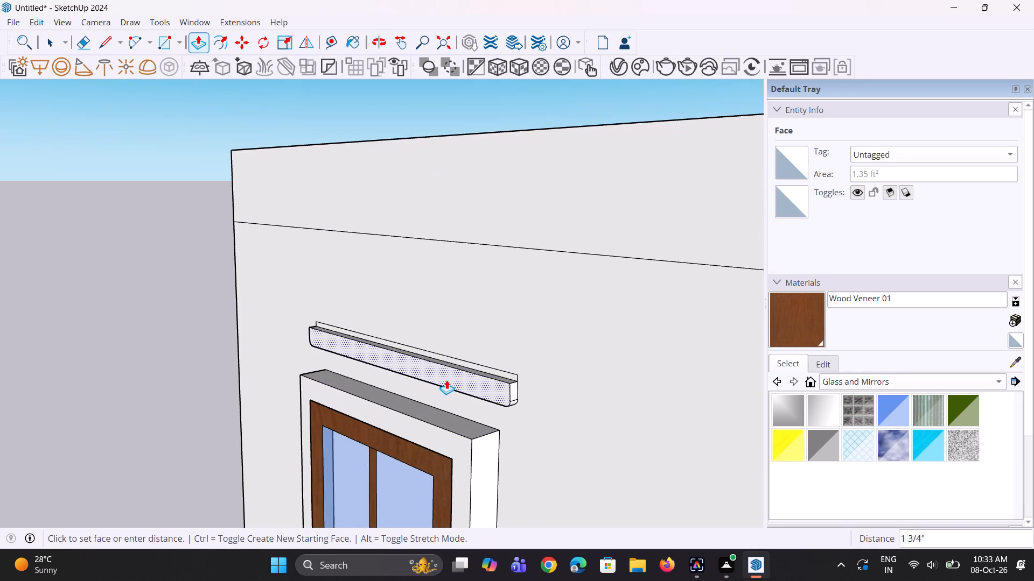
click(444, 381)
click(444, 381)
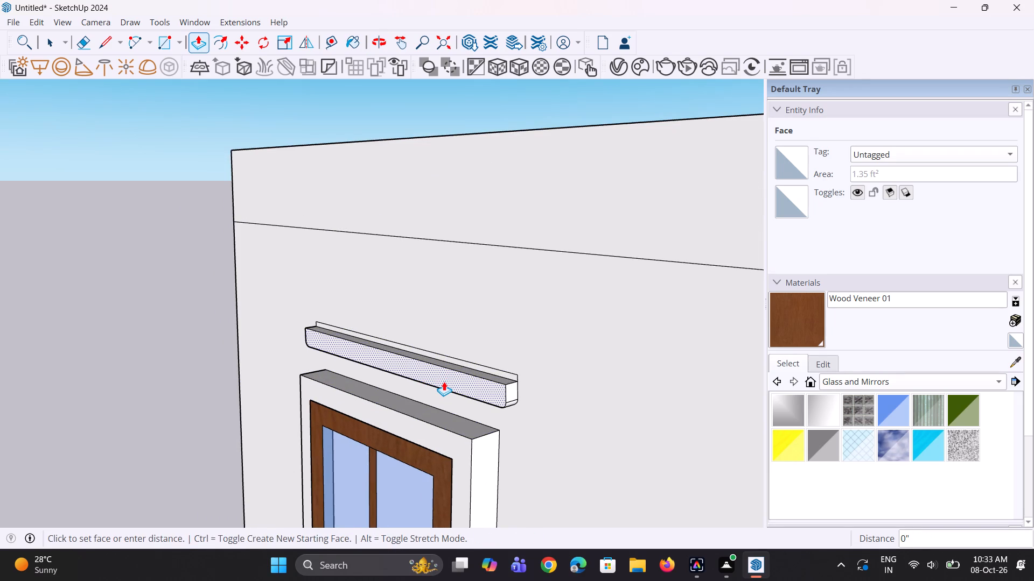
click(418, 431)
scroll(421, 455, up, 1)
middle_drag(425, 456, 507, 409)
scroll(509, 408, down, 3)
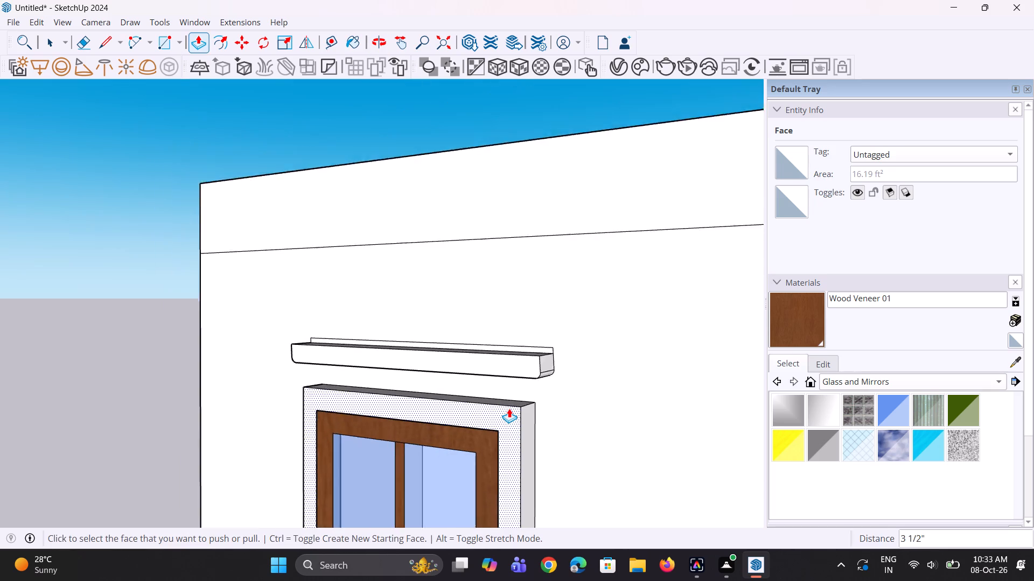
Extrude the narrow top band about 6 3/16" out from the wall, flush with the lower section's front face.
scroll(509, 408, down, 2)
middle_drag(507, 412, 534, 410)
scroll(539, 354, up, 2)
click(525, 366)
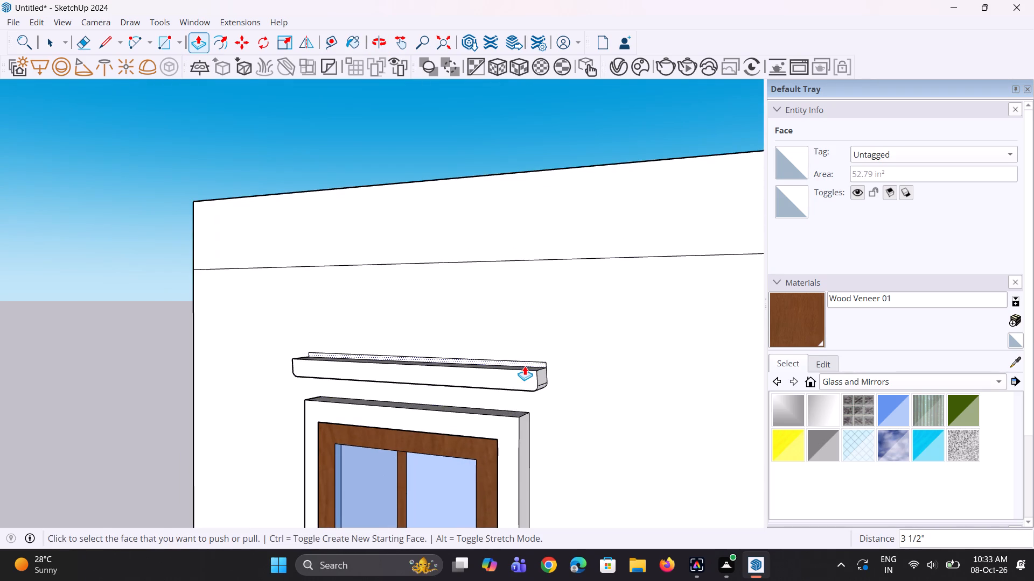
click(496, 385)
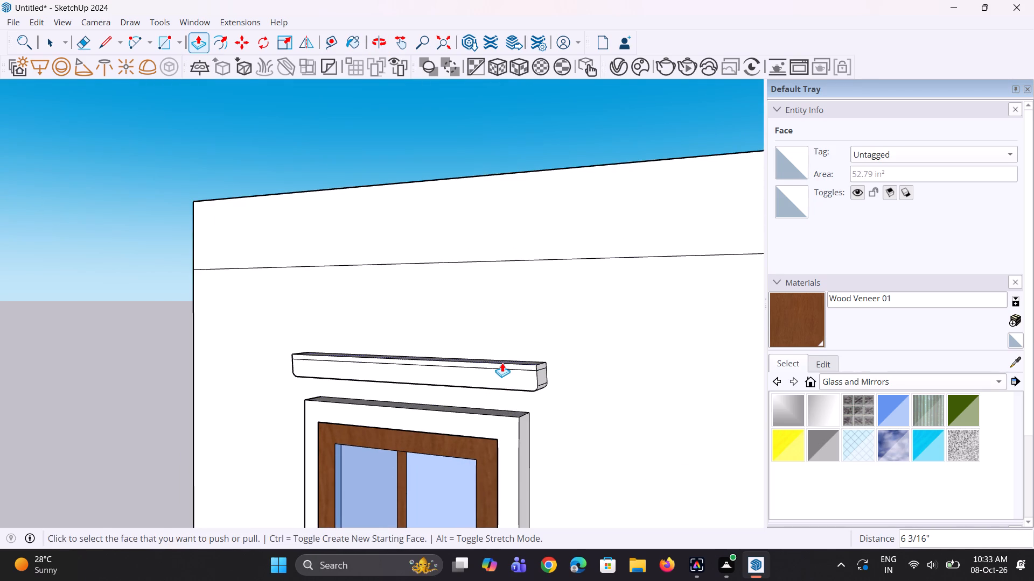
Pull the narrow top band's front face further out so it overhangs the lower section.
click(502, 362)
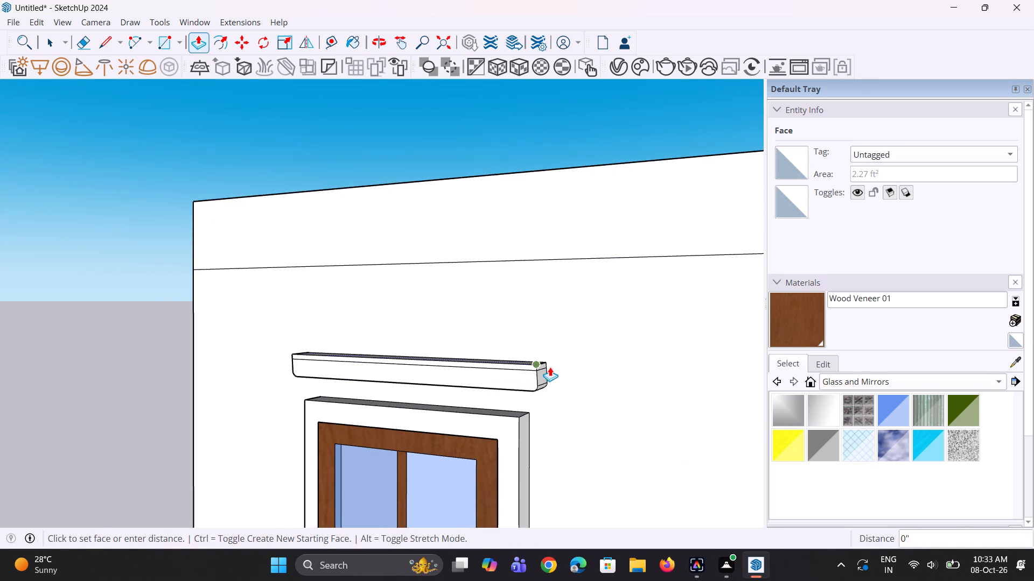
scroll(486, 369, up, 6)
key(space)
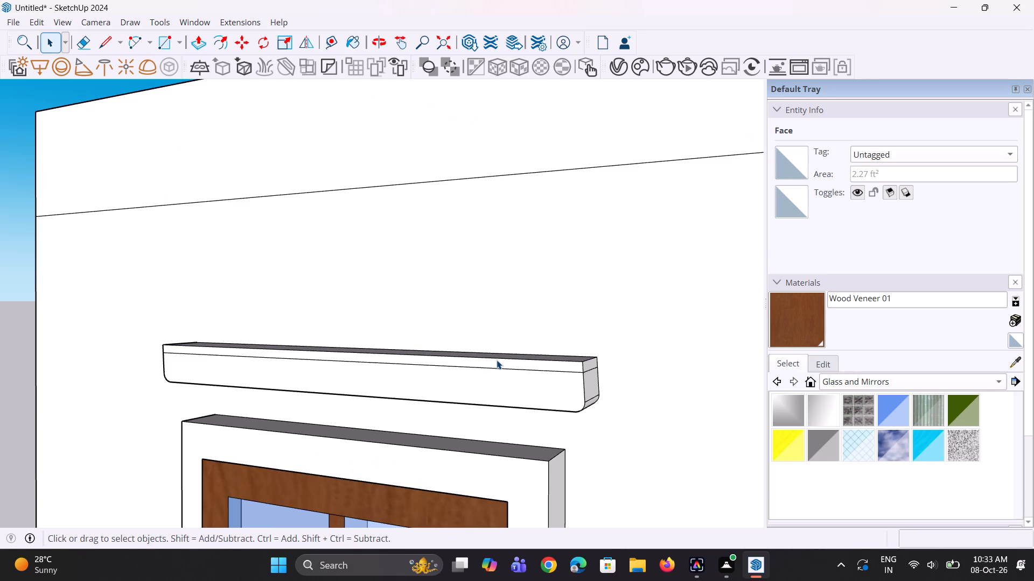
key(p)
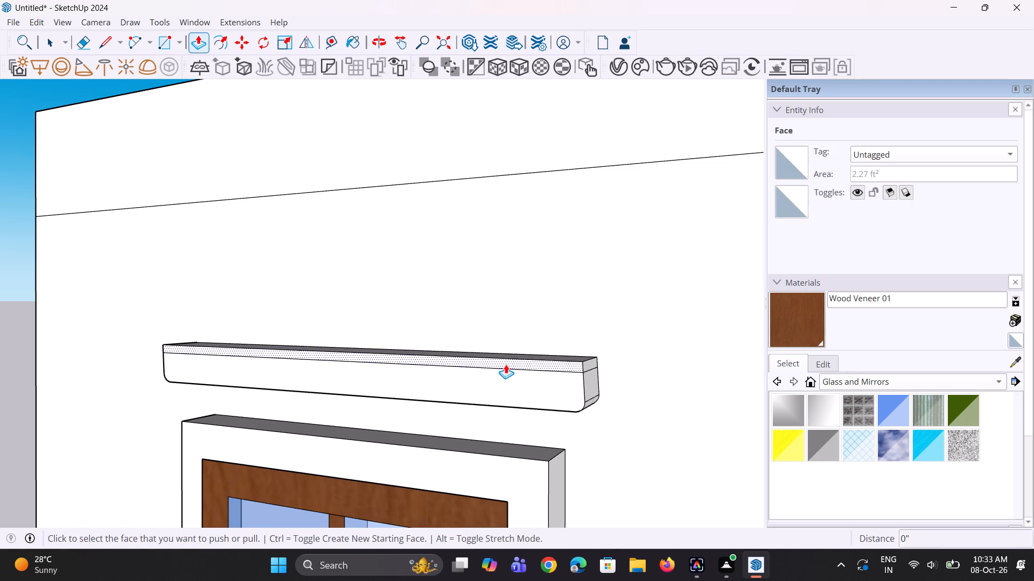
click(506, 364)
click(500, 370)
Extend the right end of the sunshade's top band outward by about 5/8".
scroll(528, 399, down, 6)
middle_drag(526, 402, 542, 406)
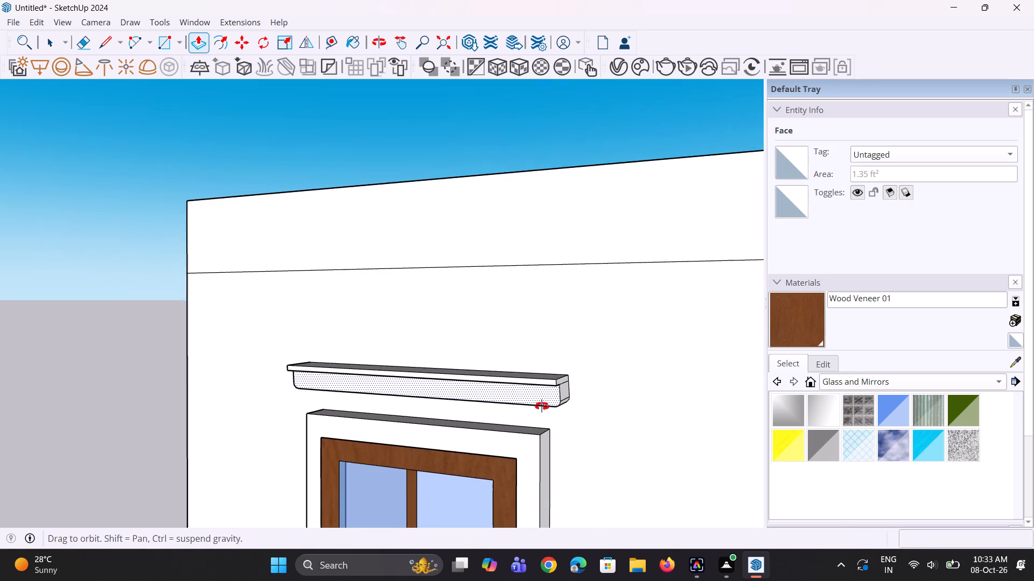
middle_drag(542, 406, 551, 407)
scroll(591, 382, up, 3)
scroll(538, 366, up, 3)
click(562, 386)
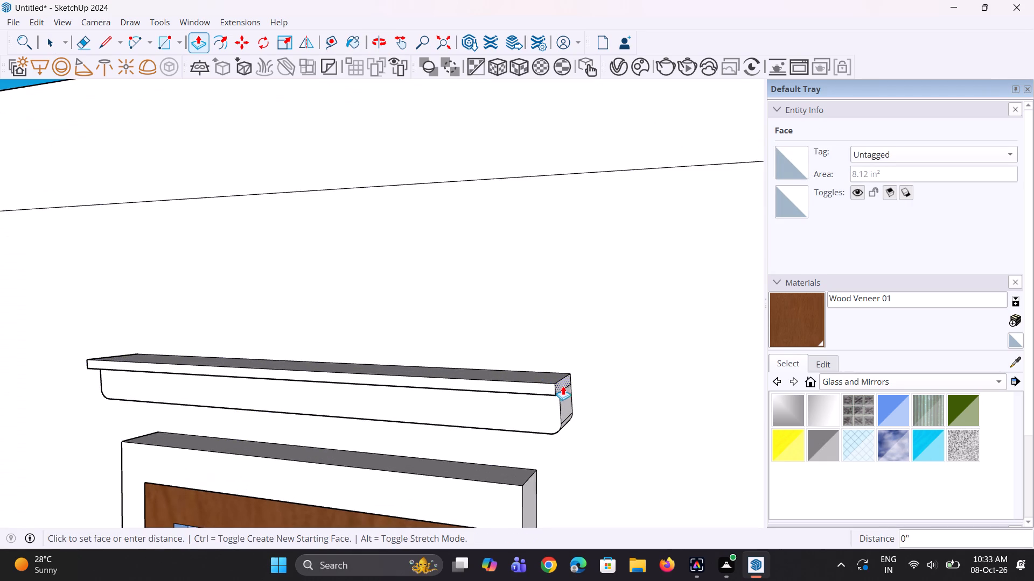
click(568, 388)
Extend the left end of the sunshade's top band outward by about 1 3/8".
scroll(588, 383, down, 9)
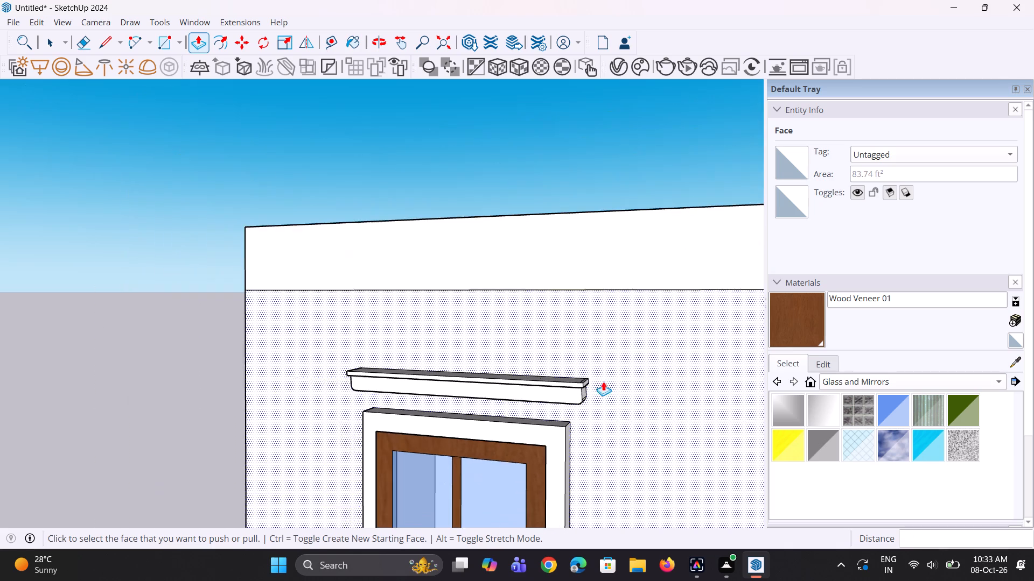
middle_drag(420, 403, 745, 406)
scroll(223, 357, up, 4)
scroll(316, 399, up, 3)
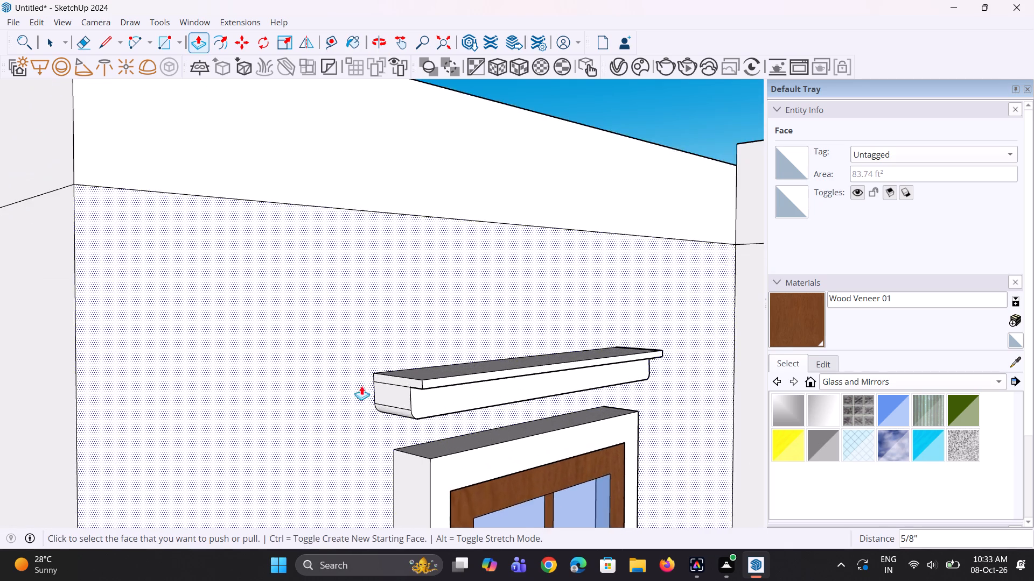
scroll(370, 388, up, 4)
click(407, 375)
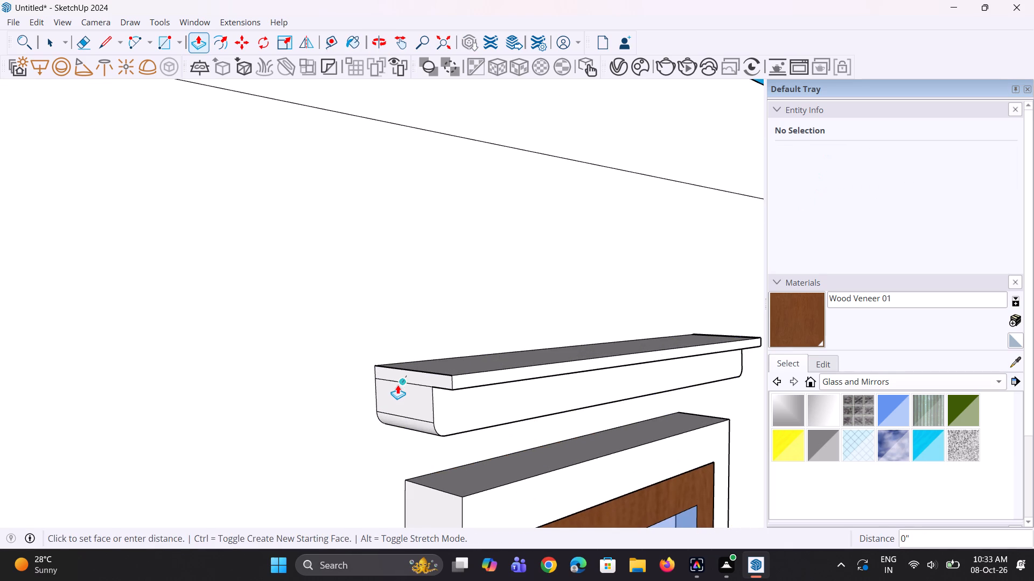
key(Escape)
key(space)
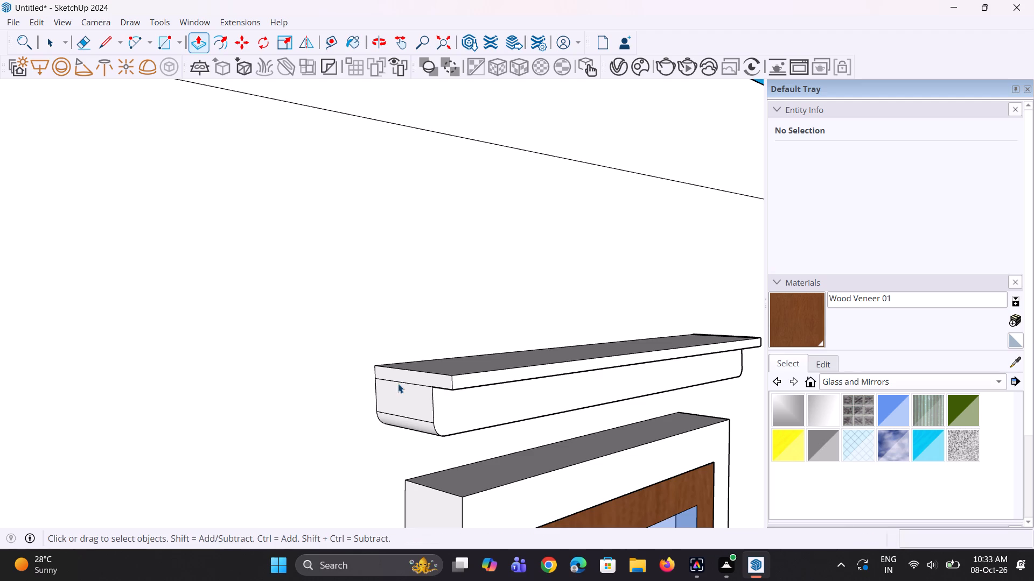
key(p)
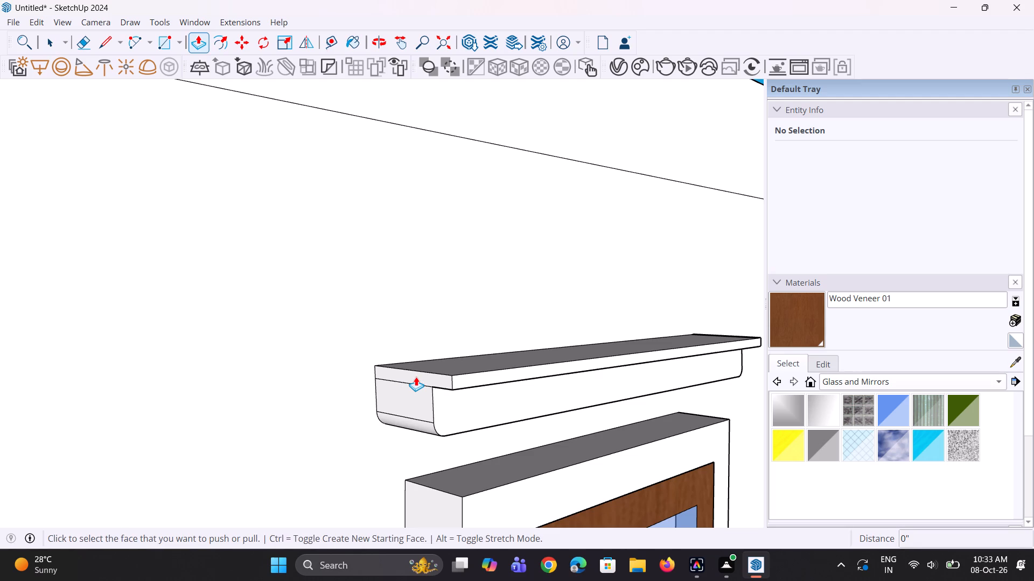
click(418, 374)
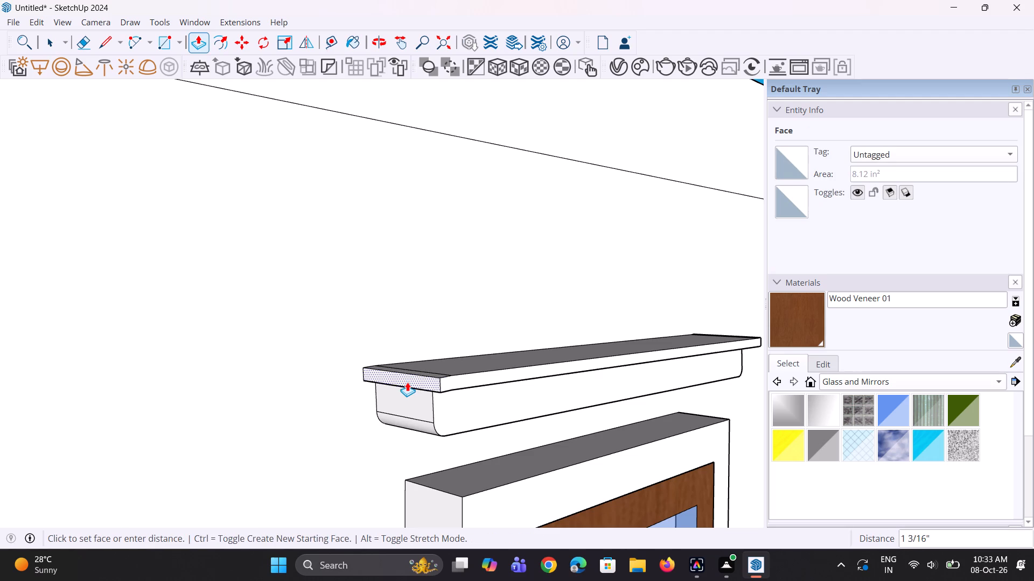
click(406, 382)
Examine the extruded sunshade above the window from the front and in proportion to the building.
scroll(404, 458, down, 4)
middle_drag(505, 444, 419, 401)
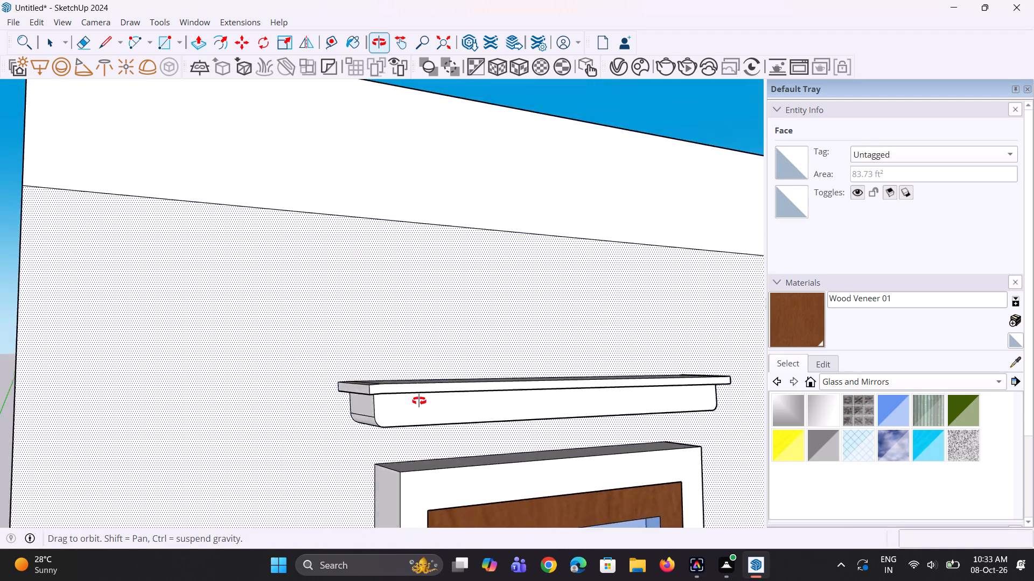
middle_drag(419, 401, 417, 398)
scroll(351, 407, down, 5)
middle_drag(534, 424, 436, 416)
scroll(407, 425, down, 5)
middle_drag(521, 463, 442, 459)
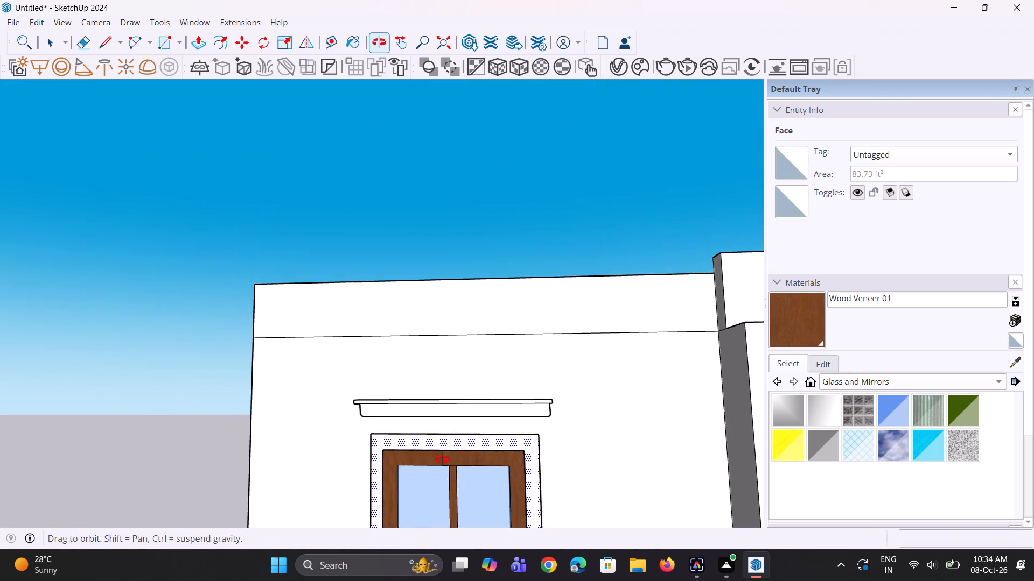
middle_drag(442, 459, 439, 457)
scroll(463, 403, down, 12)
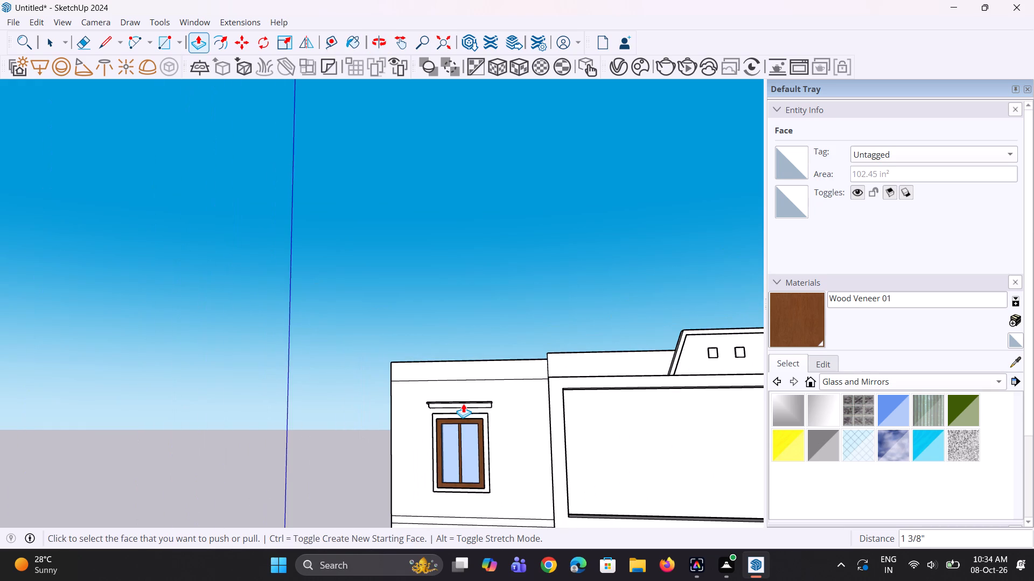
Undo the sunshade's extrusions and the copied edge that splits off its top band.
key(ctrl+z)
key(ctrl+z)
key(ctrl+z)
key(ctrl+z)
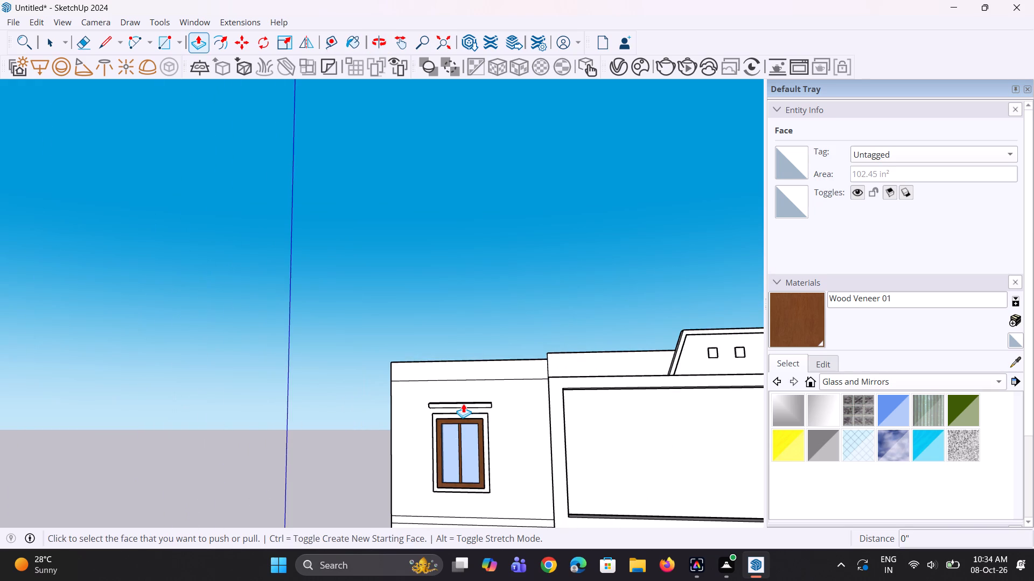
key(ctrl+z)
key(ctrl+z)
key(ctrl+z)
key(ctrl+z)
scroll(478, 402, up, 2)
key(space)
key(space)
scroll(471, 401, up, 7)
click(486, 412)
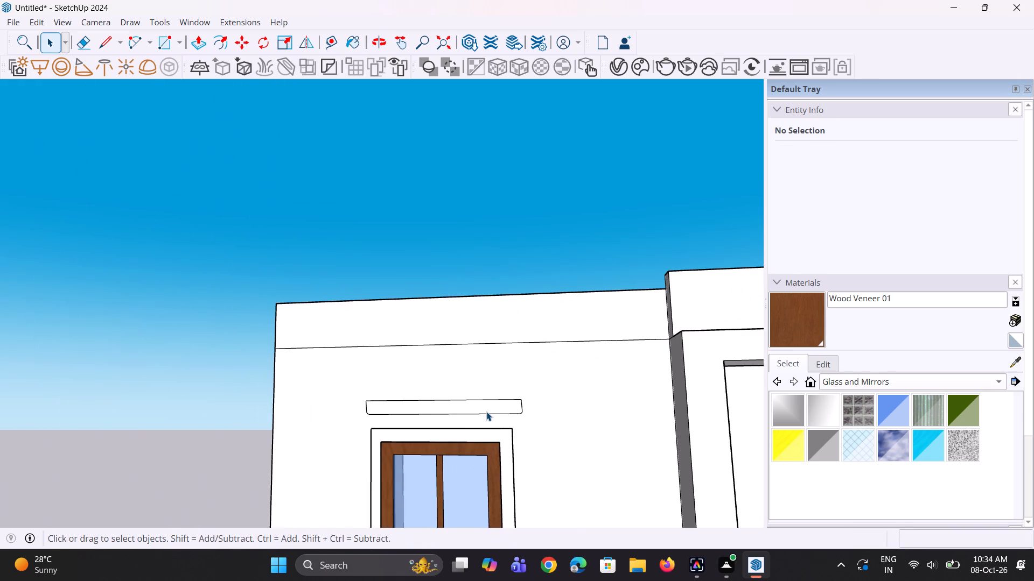
Move the rounded sunshade profile straight down about 3 1/16", closer to the window frame.
scroll(487, 411, up, 3)
scroll(545, 414, up, 6)
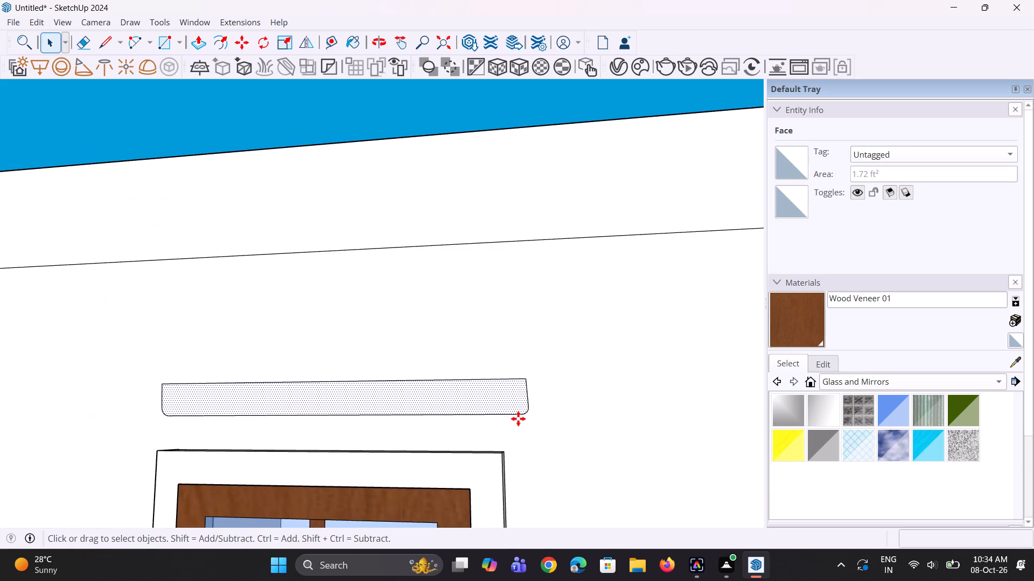
key(m)
click(519, 416)
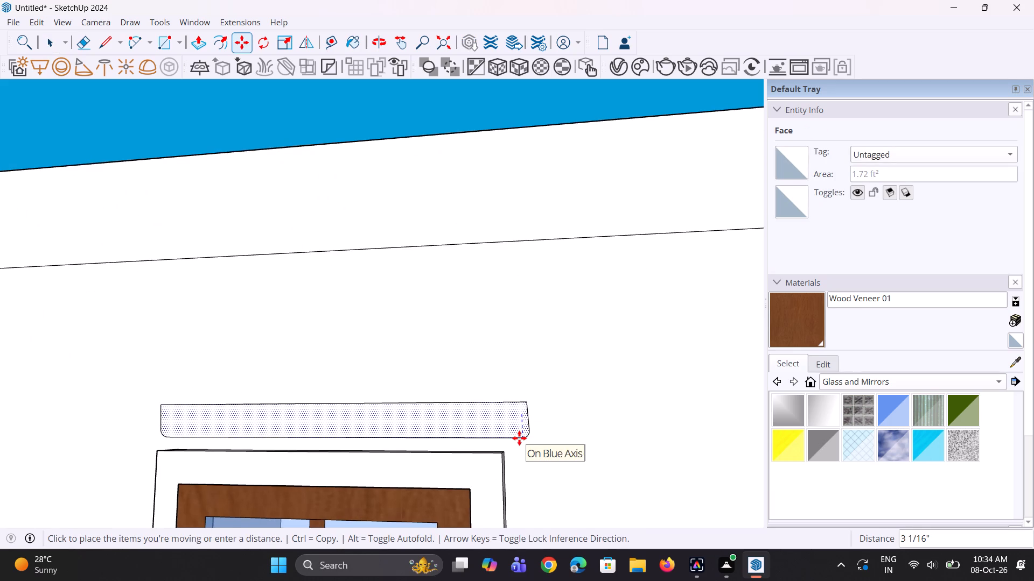
click(519, 438)
scroll(519, 438, down, 12)
middle_drag(512, 445, 495, 491)
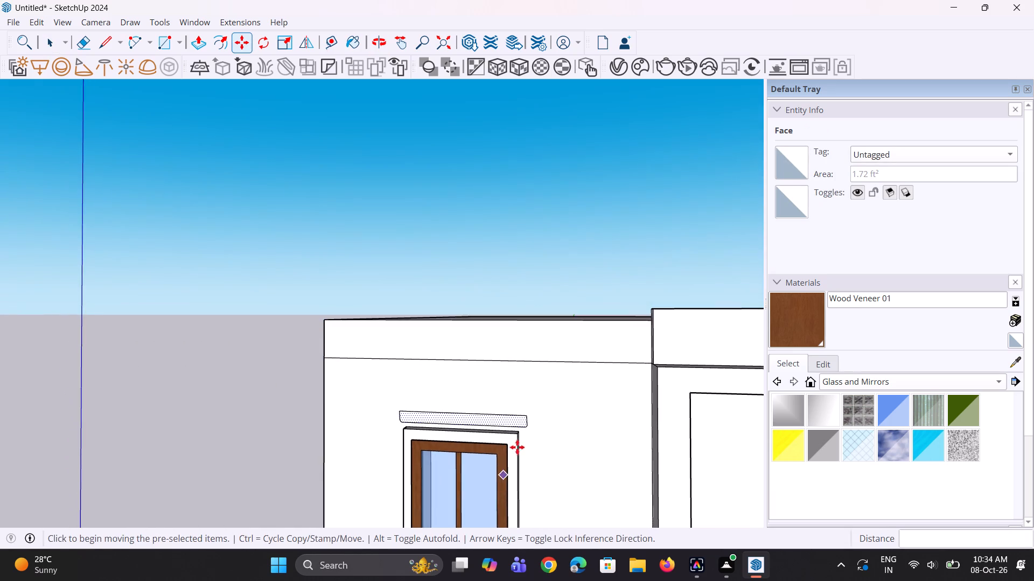
scroll(519, 442, up, 3)
middle_drag(524, 438, 545, 396)
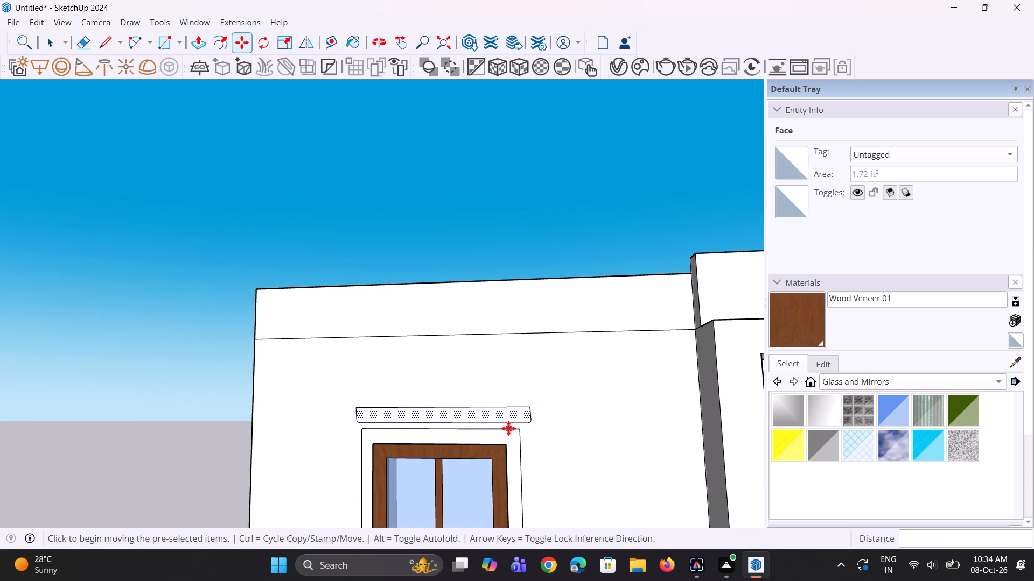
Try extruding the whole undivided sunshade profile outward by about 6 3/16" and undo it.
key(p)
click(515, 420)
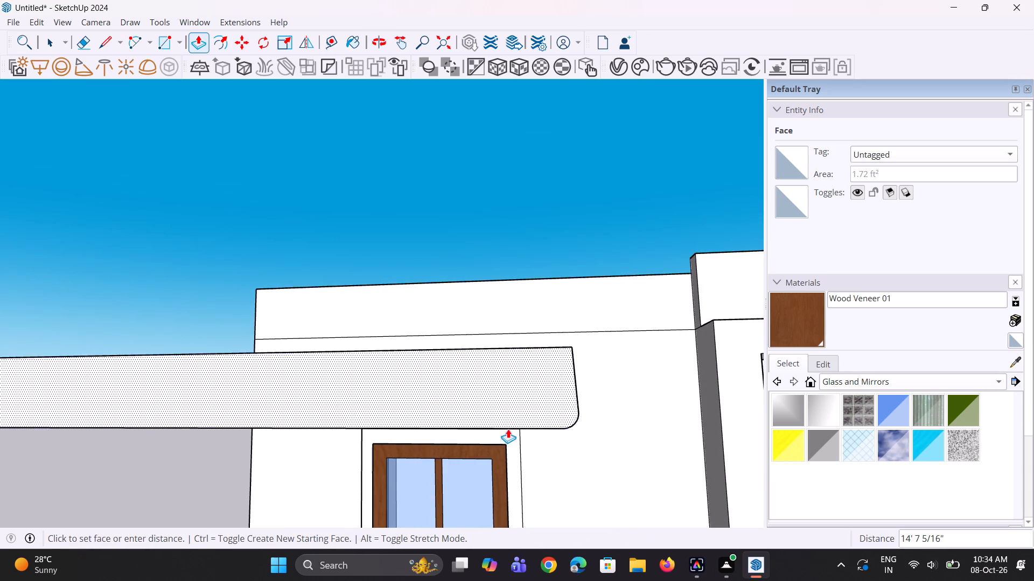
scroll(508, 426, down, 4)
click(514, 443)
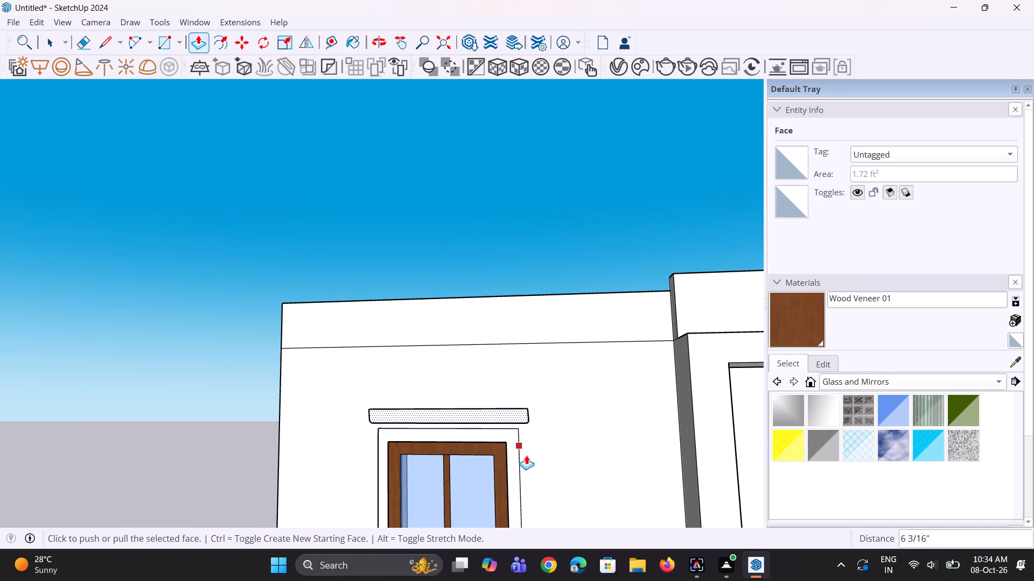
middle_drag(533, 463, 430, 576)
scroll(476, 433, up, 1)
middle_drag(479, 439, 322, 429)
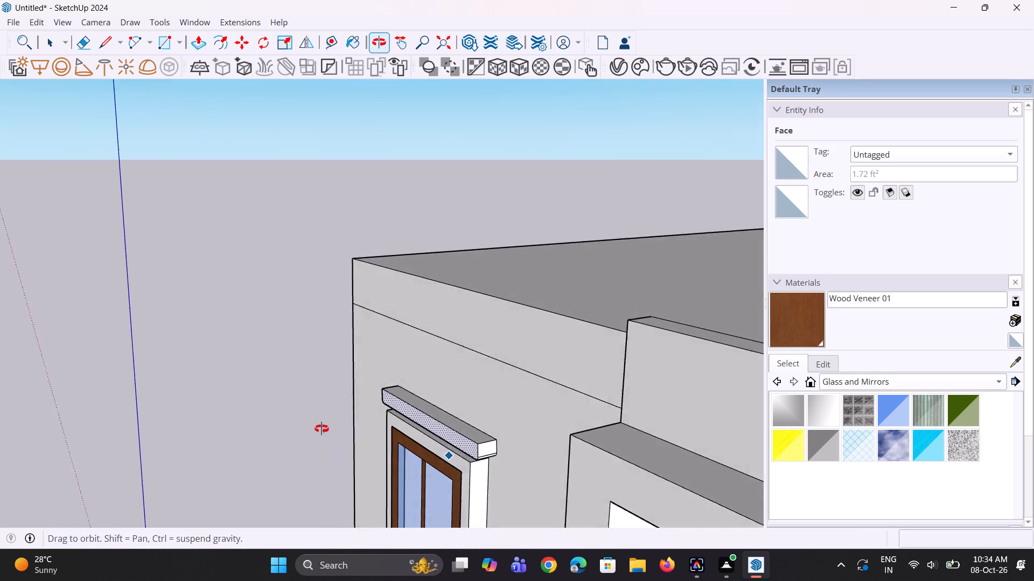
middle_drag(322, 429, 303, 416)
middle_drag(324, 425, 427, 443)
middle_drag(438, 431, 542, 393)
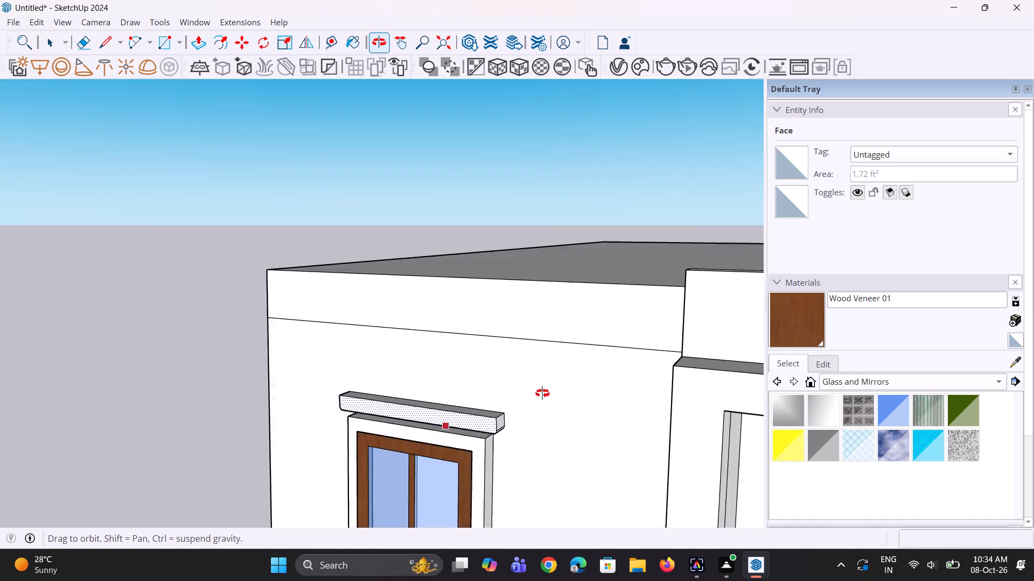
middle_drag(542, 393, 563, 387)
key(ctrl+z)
Copy the sunshade profile's top edge 1" downward to split off a thin top band.
middle_drag(342, 443, 475, 406)
key(space)
key(space)
scroll(408, 409, up, 3)
click(414, 402)
scroll(290, 401, up, 1)
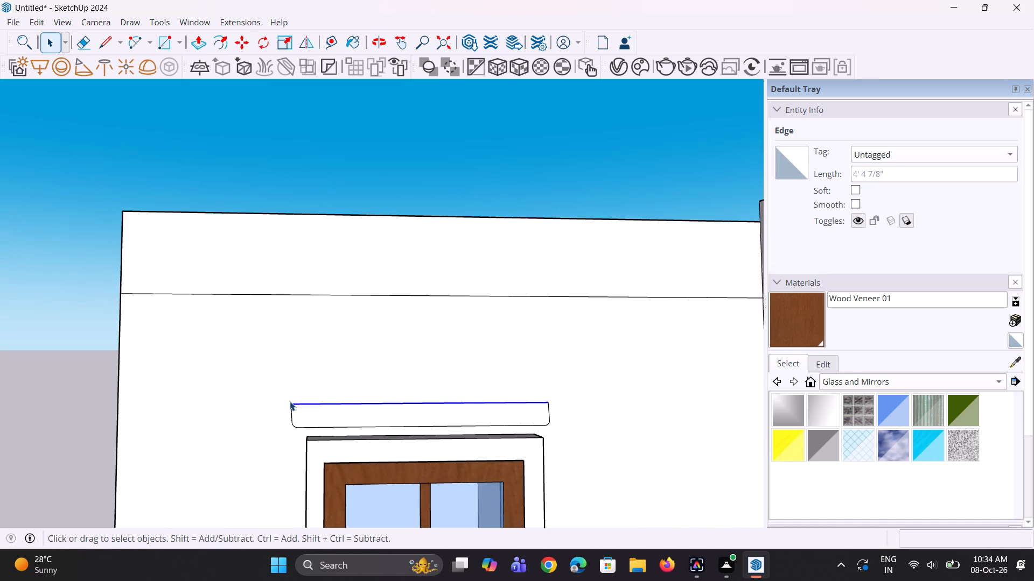
key(m)
click(290, 405)
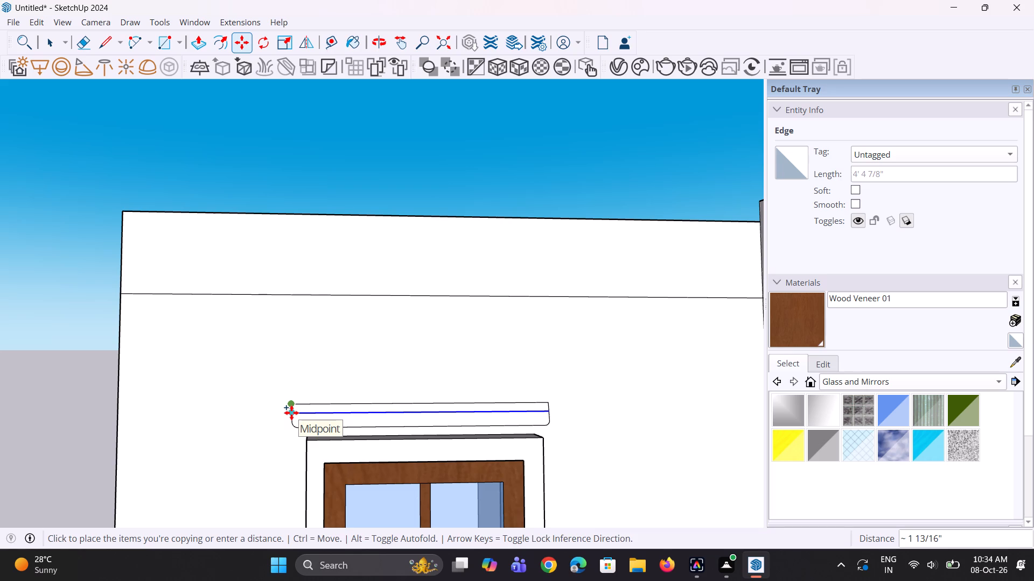
text(1")
key(Return)
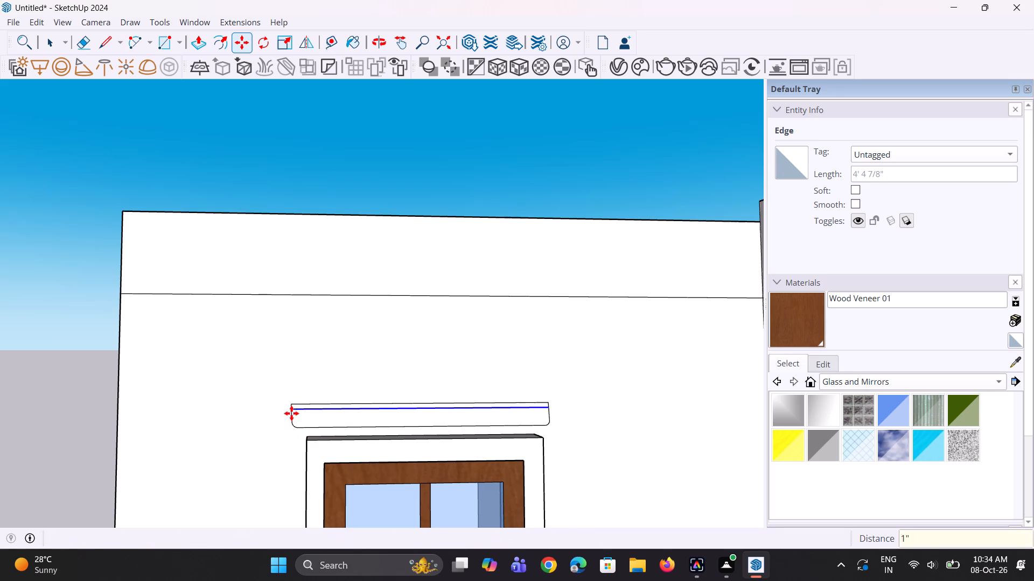
key(space)
key(space)
Extrude the sunshade's lower rounded part outward from the wall by about 6 3/16".
click(405, 419)
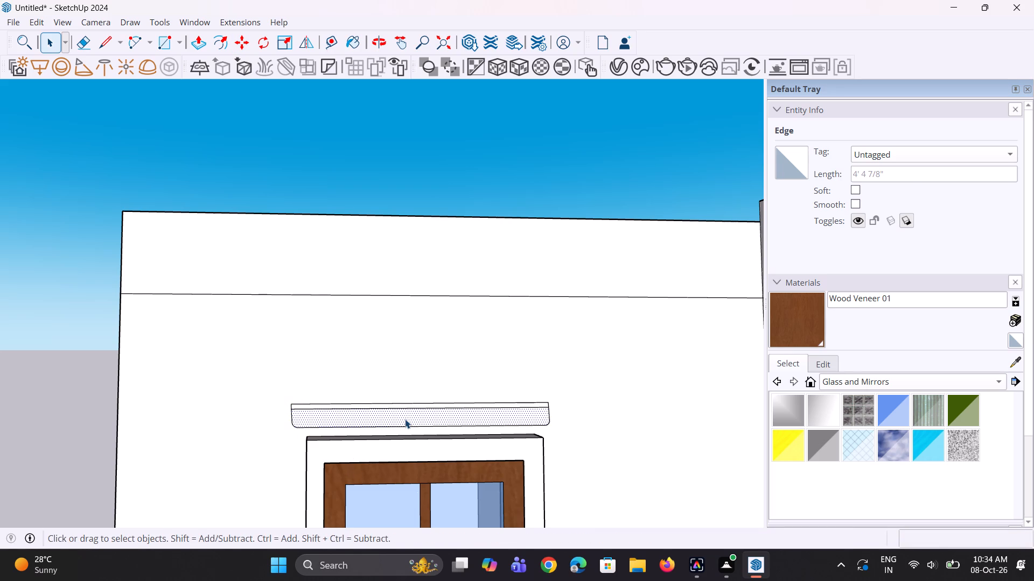
key(p)
click(417, 419)
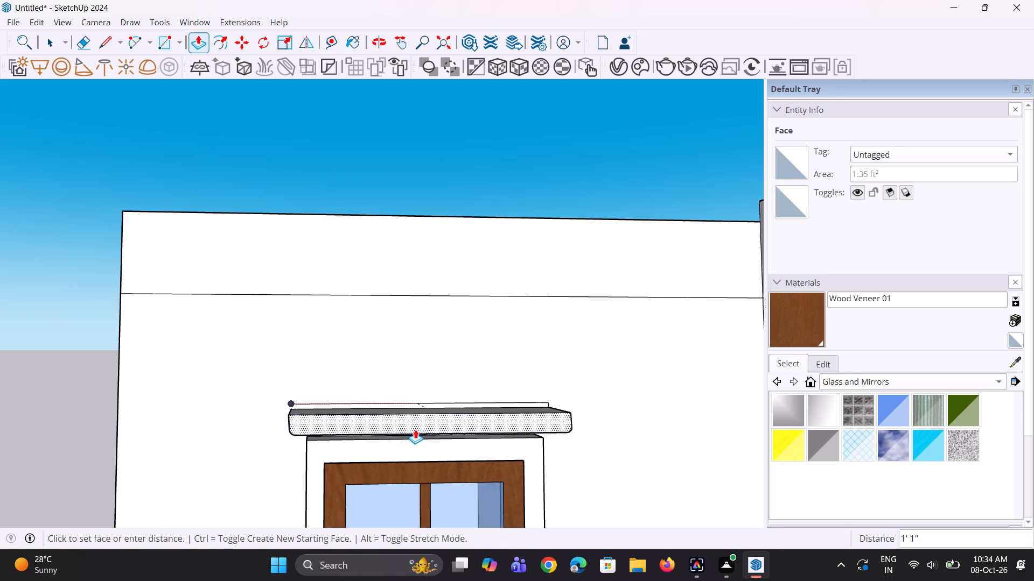
scroll(464, 444, down, 4)
middle_drag(540, 413, 277, 314)
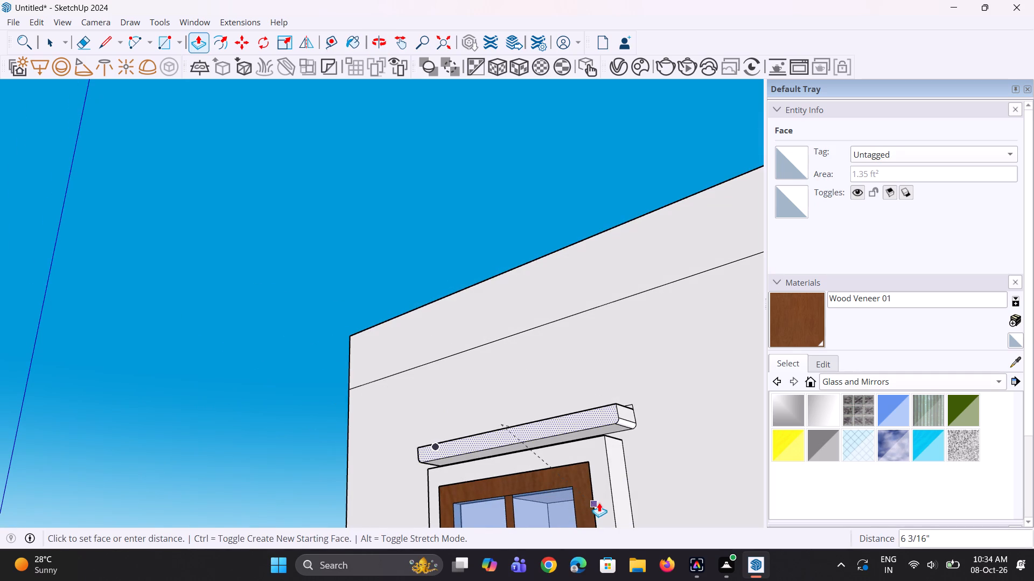
click(605, 498)
middle_drag(607, 412, 642, 557)
scroll(612, 426, down, 1)
scroll(602, 430, up, 2)
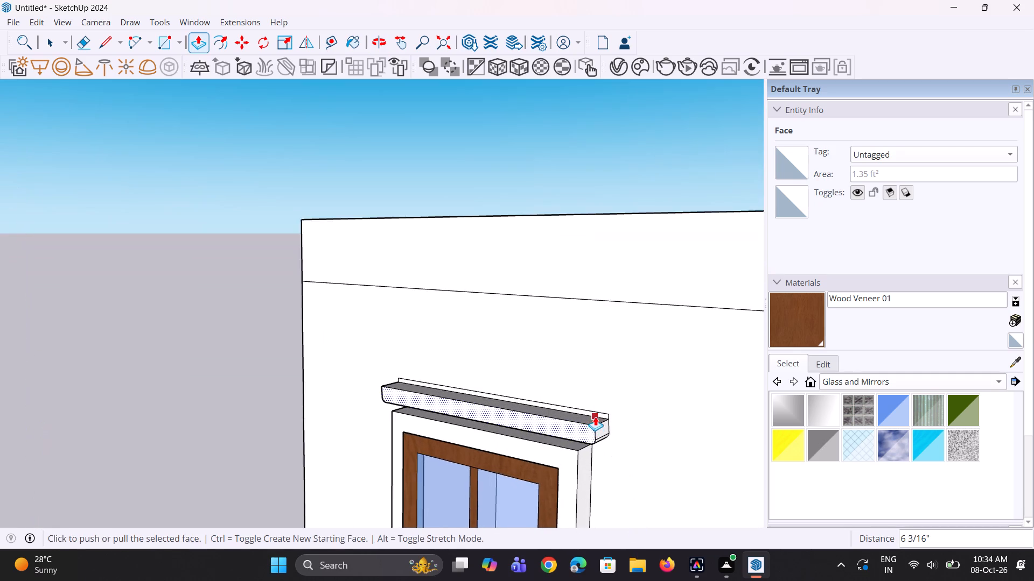
Extrude the sunshade's thin top band outward by 6 3/16", flush with the lower part's front.
scroll(595, 415, up, 2)
key(space)
key(space)
scroll(536, 472, up, 1)
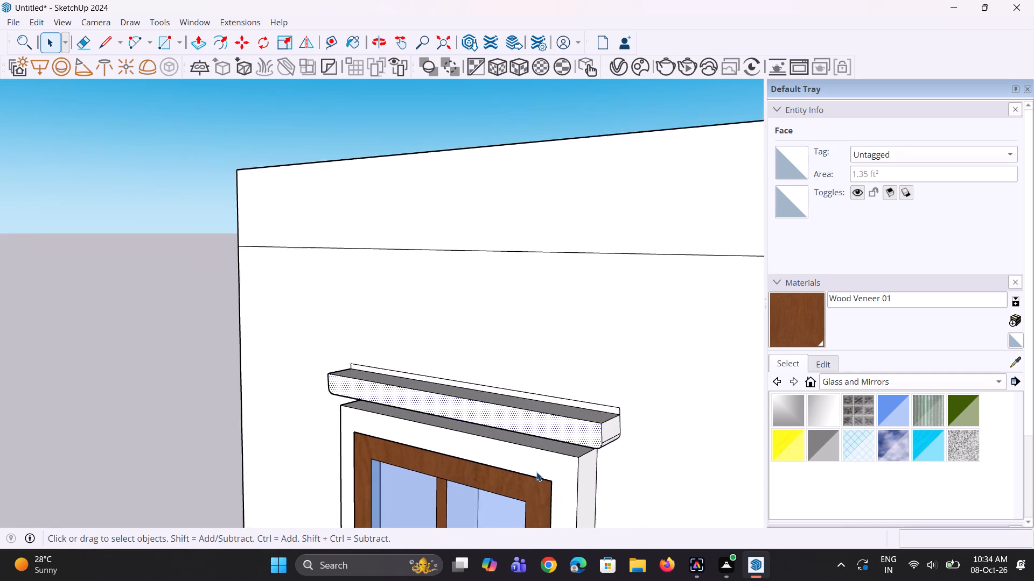
scroll(536, 472, up, 2)
key(p)
key(space)
key(space)
key(n)
click(606, 395)
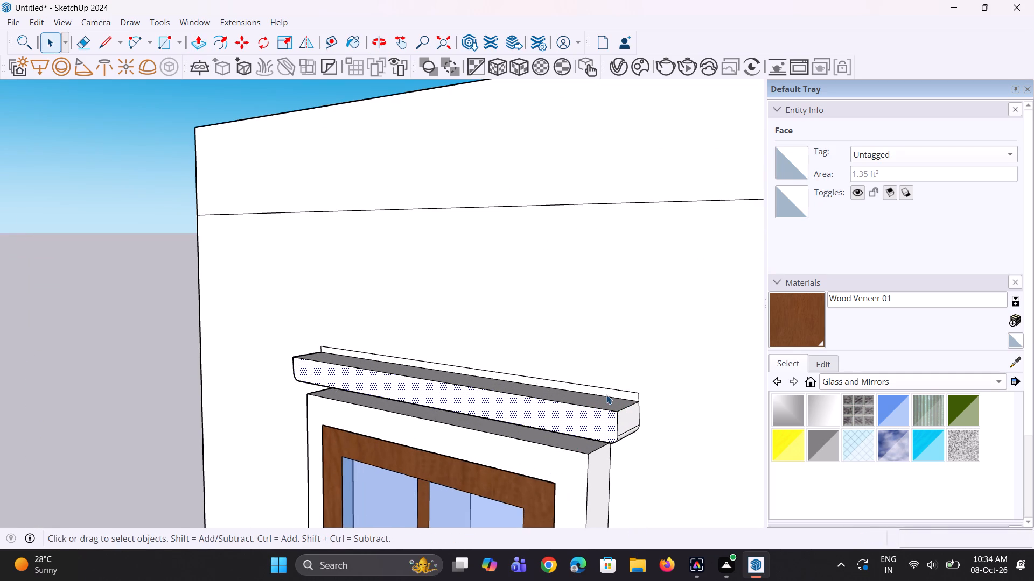
click(611, 395)
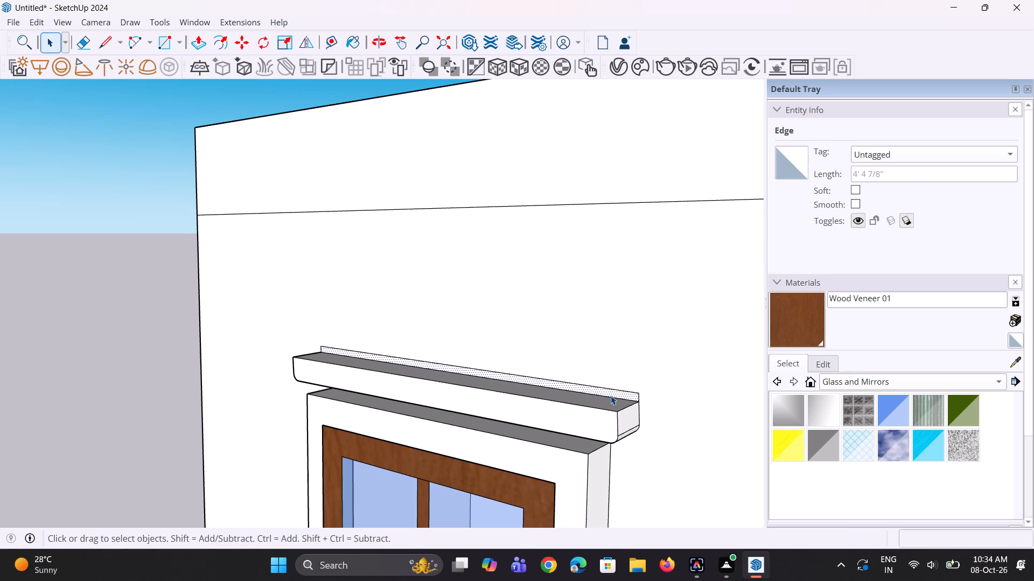
key(p)
click(611, 395)
click(602, 433)
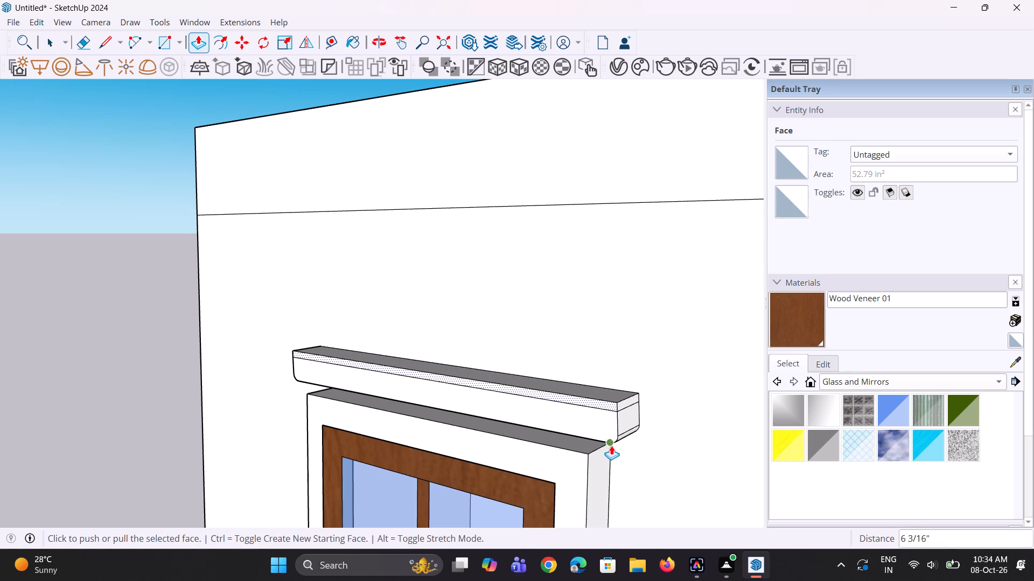
Pull the front face of the sunshade's top band forward another 1 1/4" or so.
middle_drag(611, 445, 616, 431)
scroll(597, 398, up, 4)
click(597, 394)
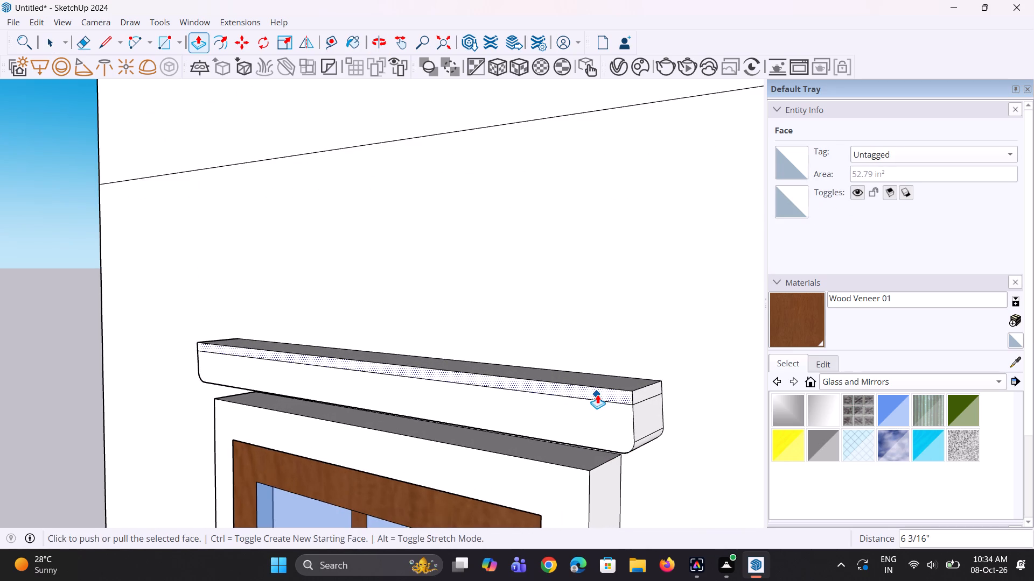
click(590, 397)
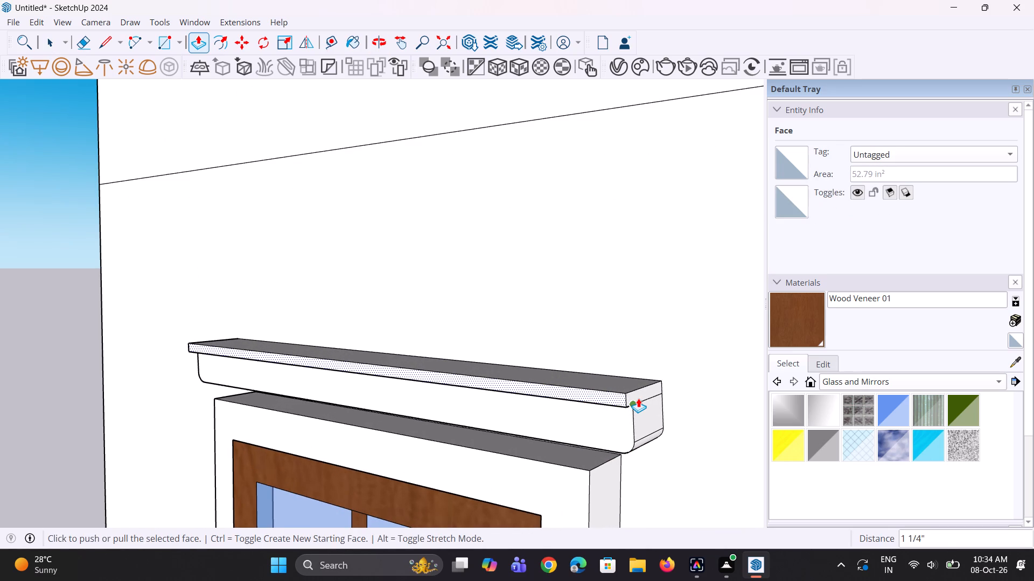
key(m)
key(space)
key(space)
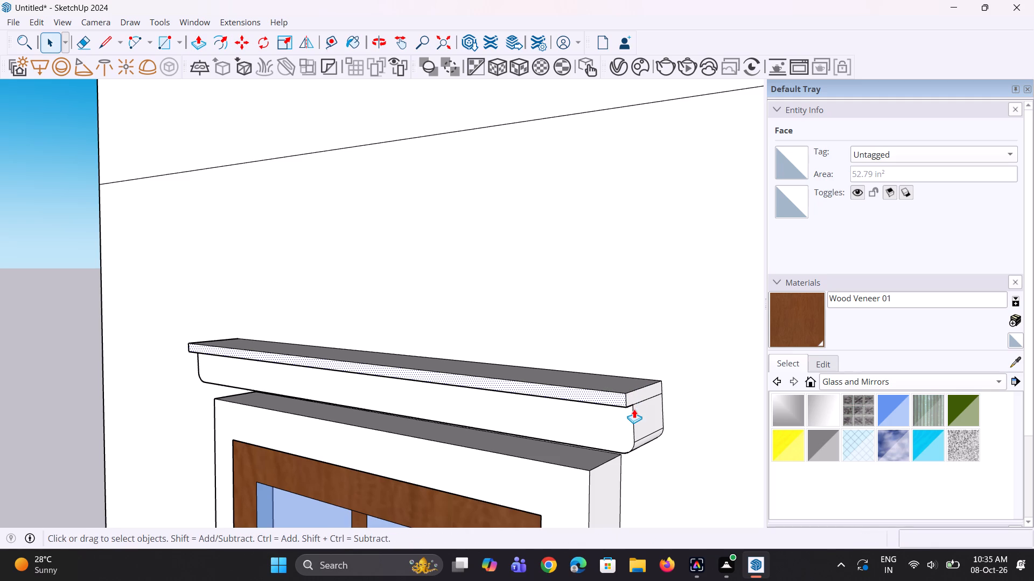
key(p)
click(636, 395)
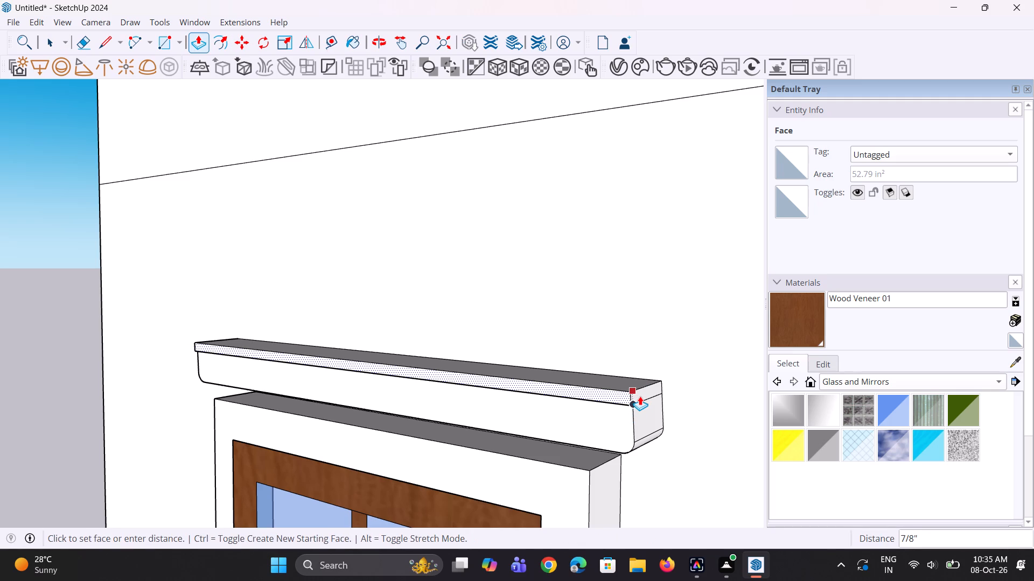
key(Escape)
Extend the right end of the sunshade's top band outward by about 11/16".
key(space)
key(space)
click(640, 396)
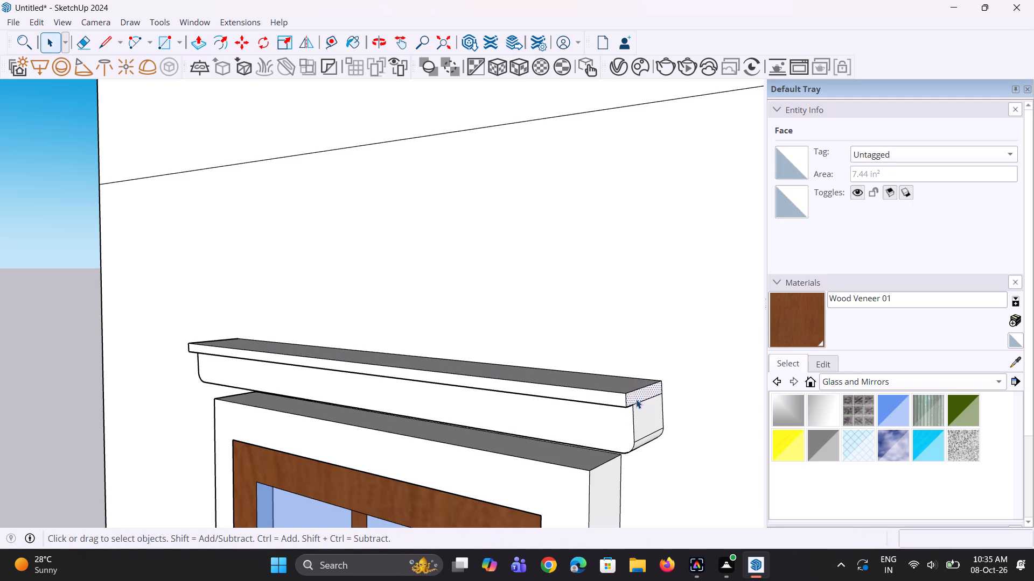
key(p)
click(641, 395)
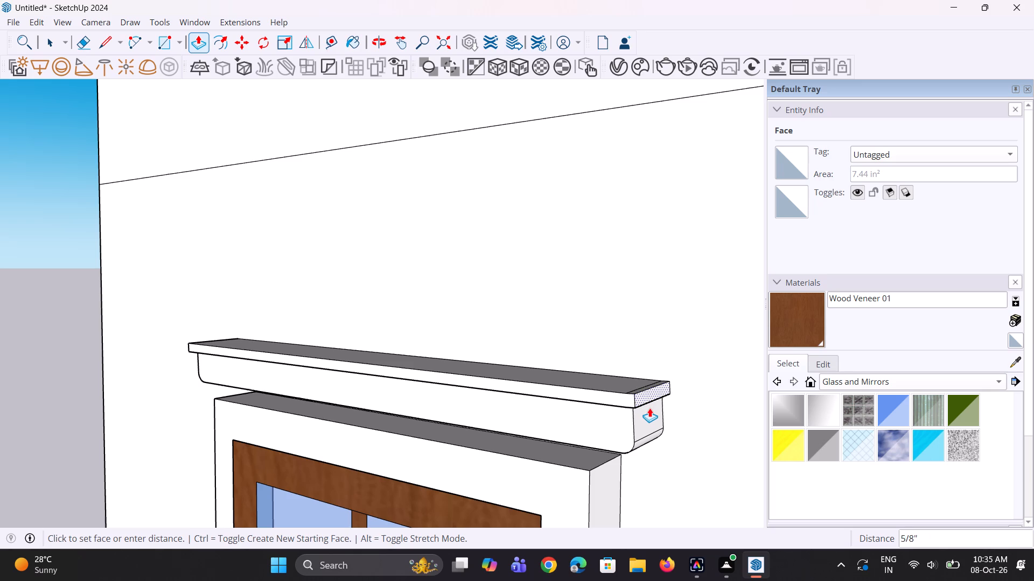
click(649, 408)
scroll(677, 427, down, 8)
middle_drag(457, 502, 596, 470)
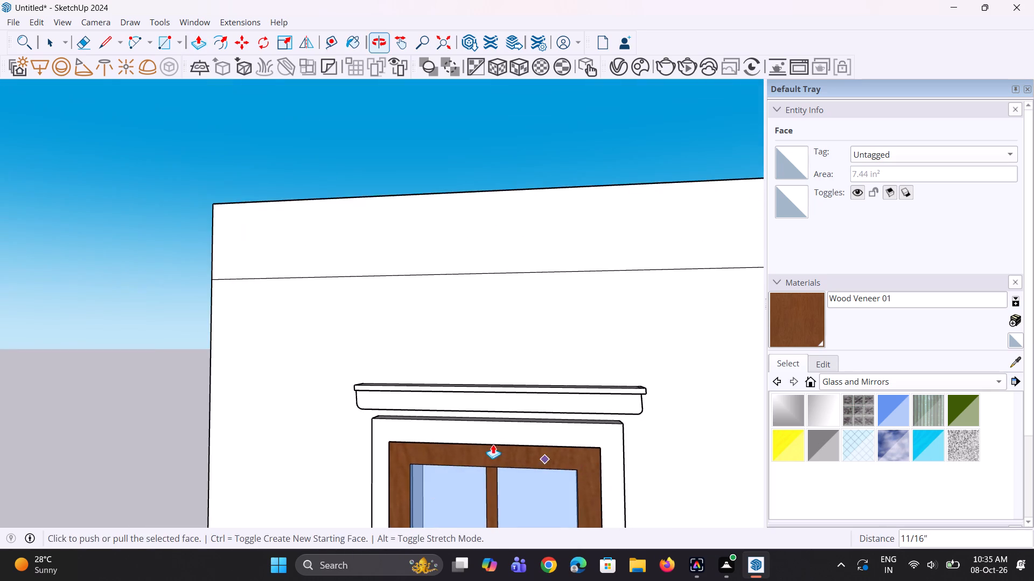
Extend the left end of the sunshade's top band outward by about 1 13/16".
middle_drag(514, 441, 638, 406)
middle_drag(206, 414, 396, 414)
scroll(360, 386, up, 6)
key(space)
key(space)
scroll(362, 384, up, 3)
click(383, 395)
key(p)
click(389, 389)
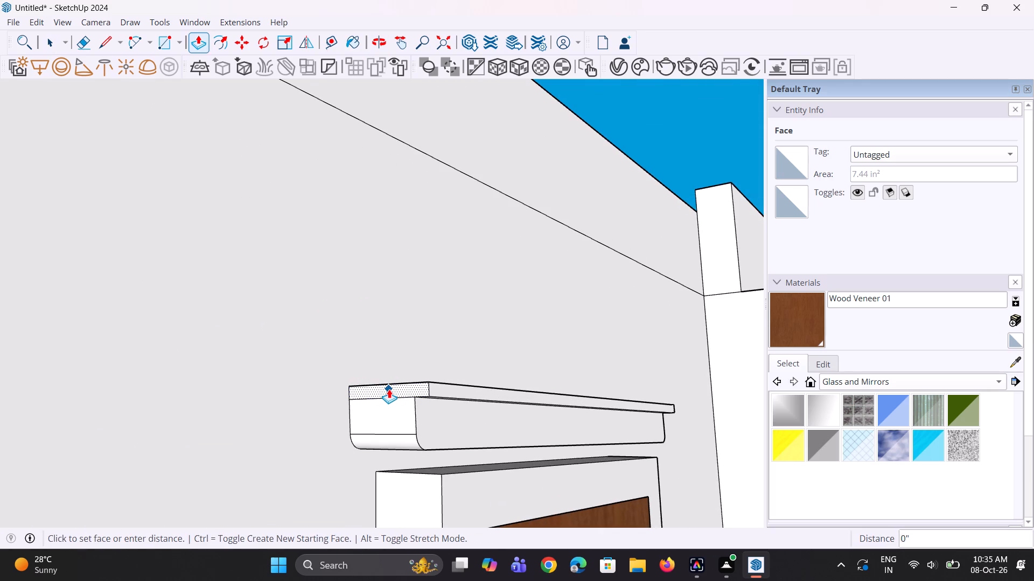
click(373, 392)
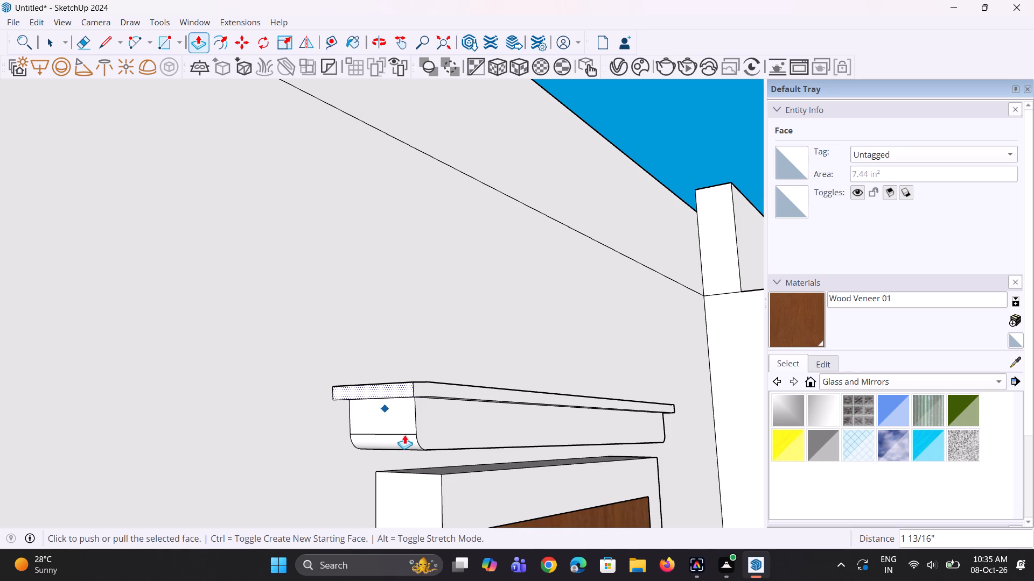
Push the left end of the sunshade's top band back inward by about 11/16".
scroll(405, 435, down, 4)
middle_drag(415, 442, 243, 454)
scroll(315, 429, down, 4)
middle_drag(439, 428, 465, 416)
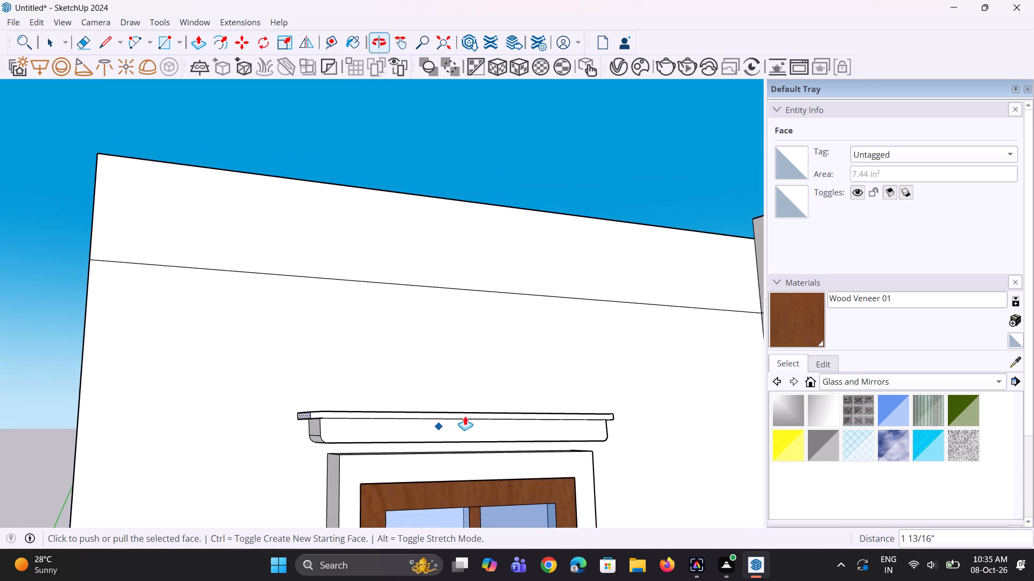
scroll(313, 415, up, 6)
click(296, 412)
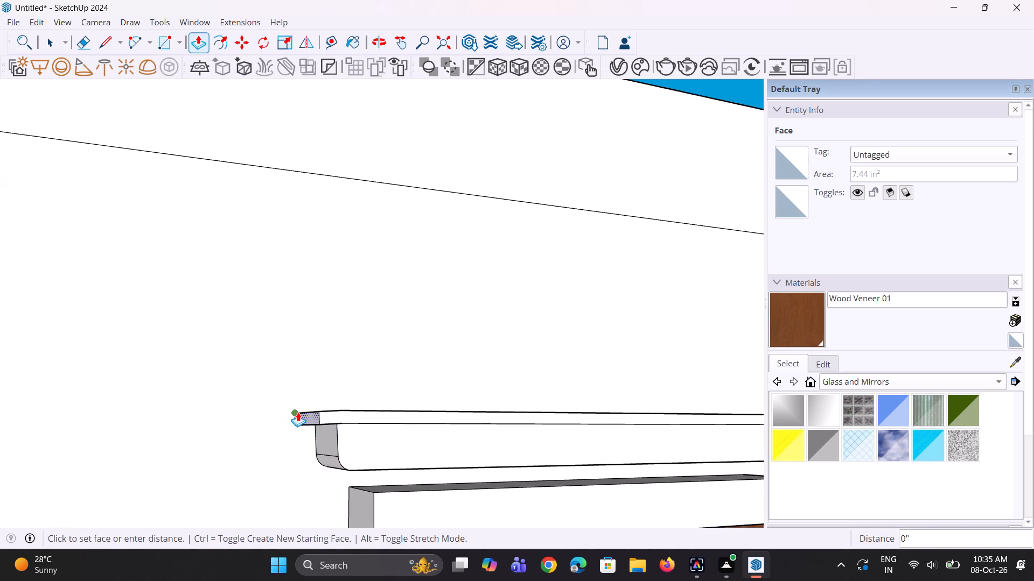
click(302, 410)
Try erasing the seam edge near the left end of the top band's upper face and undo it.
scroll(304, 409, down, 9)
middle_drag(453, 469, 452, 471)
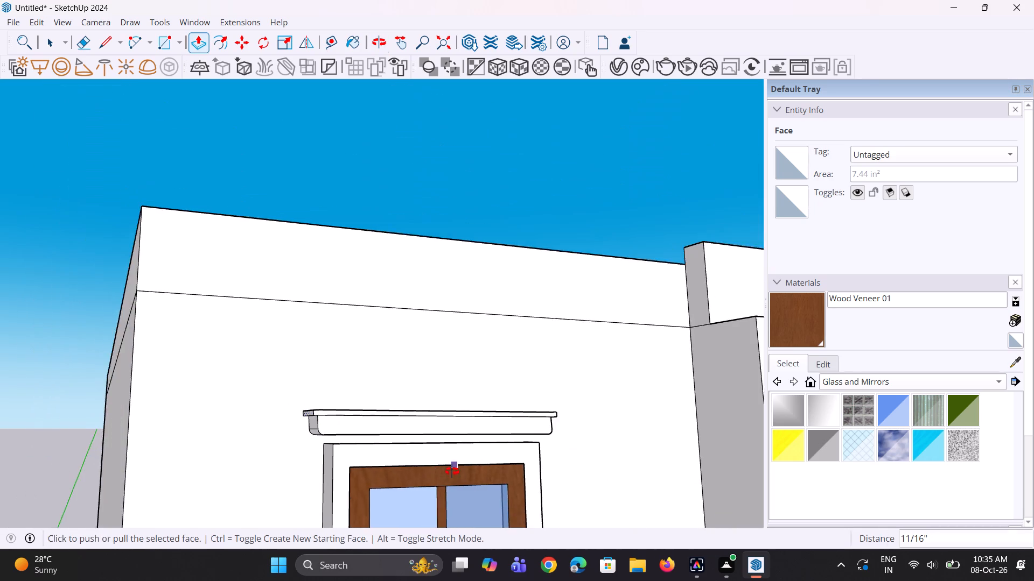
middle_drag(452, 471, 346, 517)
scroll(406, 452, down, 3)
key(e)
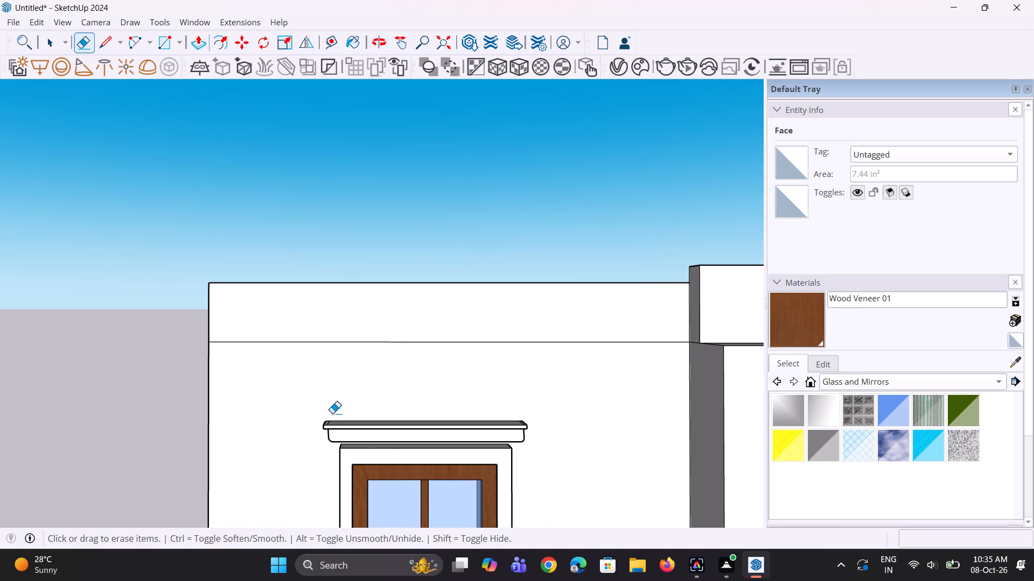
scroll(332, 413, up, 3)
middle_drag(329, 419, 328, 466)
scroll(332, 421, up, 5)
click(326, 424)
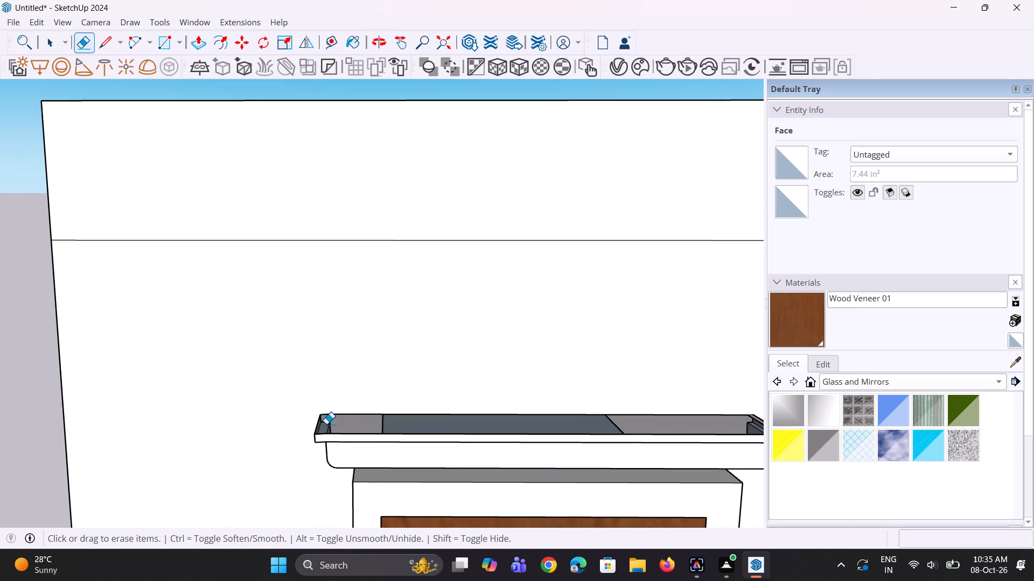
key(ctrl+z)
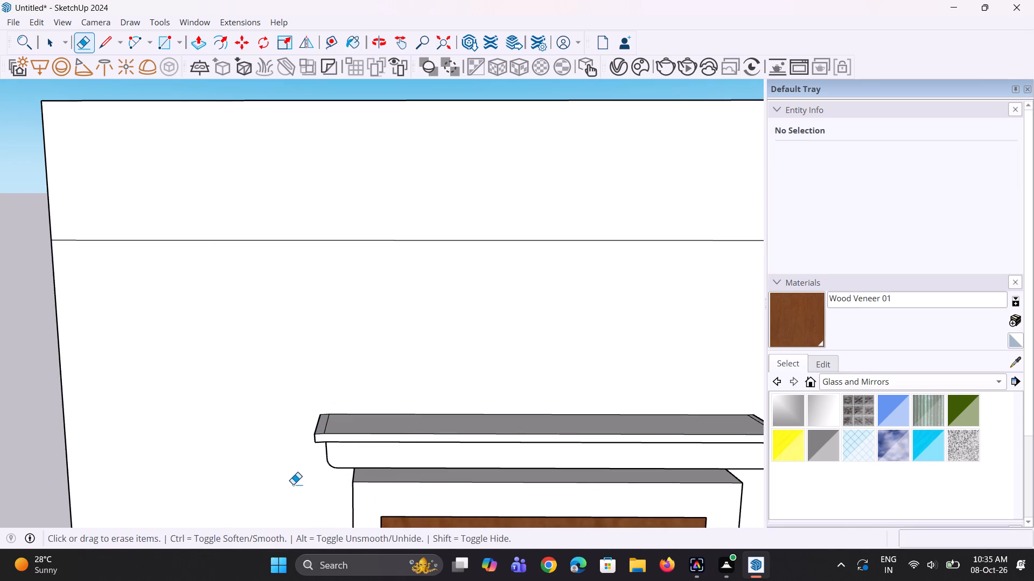
Raise the main upper face of the sunshade's top band by about 5/16".
scroll(297, 476, up, 2)
middle_drag(361, 454, 359, 483)
key(space)
key(p)
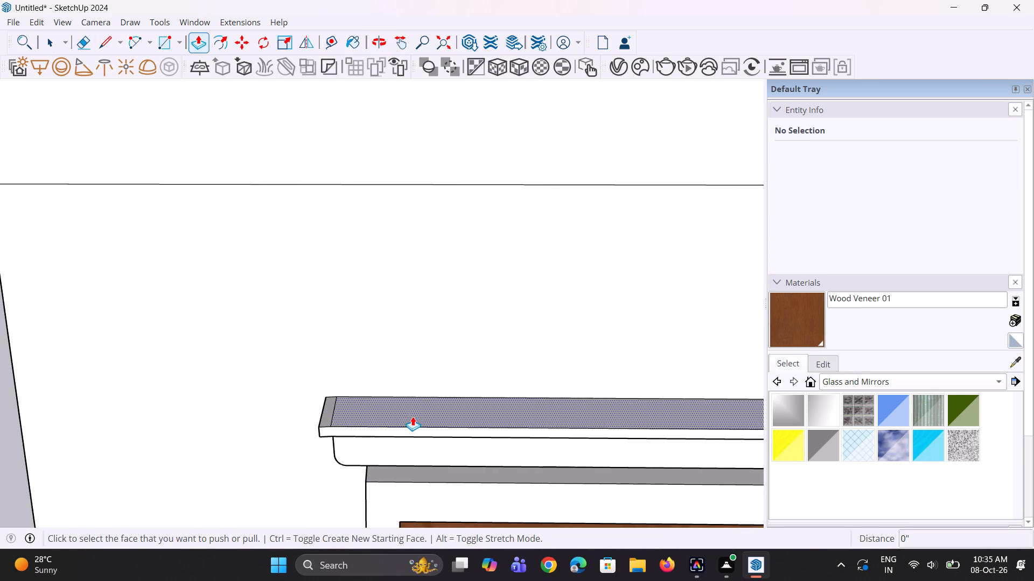
click(413, 416)
click(414, 414)
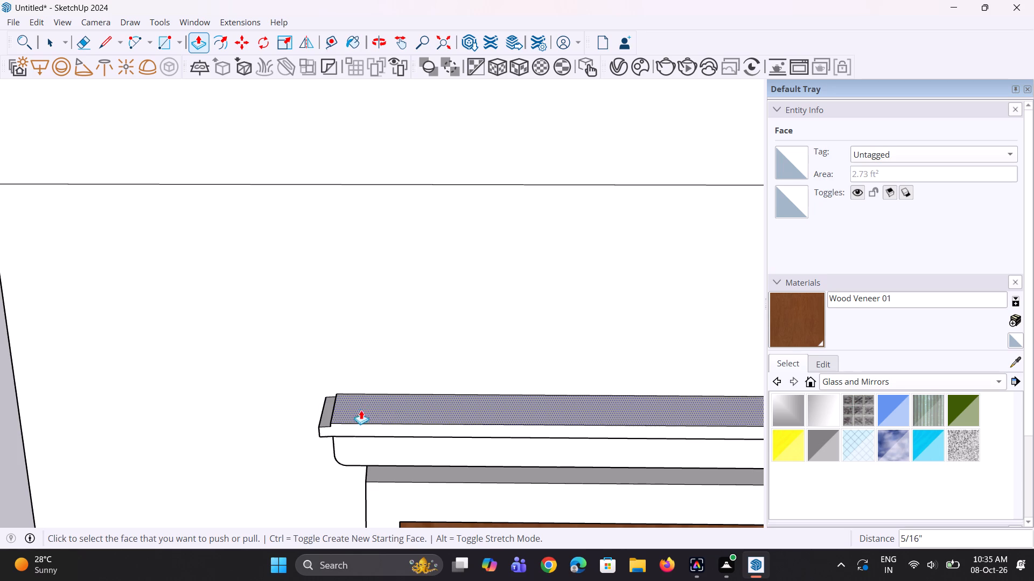
Raise the narrow strip at the left end of the top band by about 5/16", level with the main upper face.
click(326, 412)
click(338, 410)
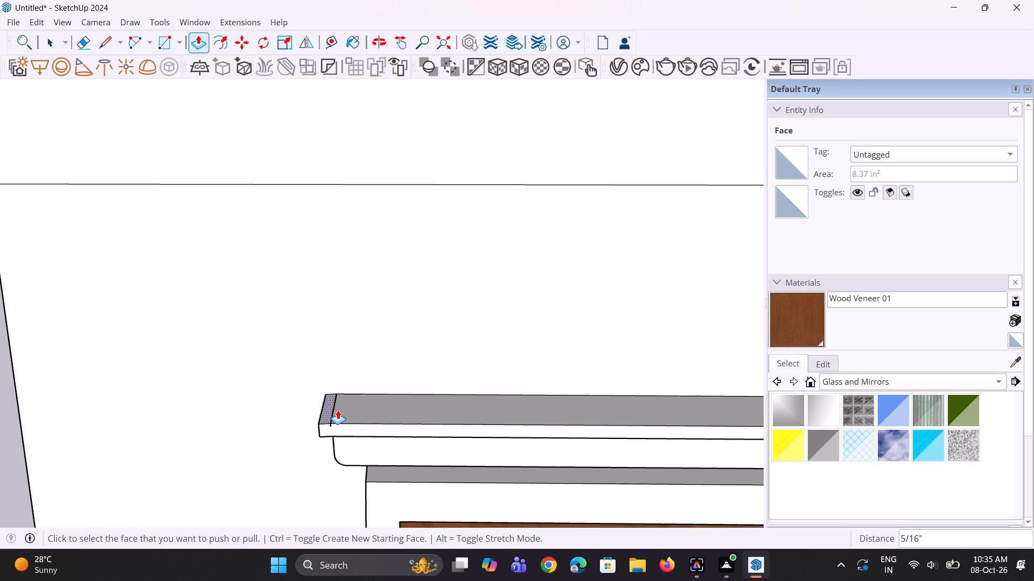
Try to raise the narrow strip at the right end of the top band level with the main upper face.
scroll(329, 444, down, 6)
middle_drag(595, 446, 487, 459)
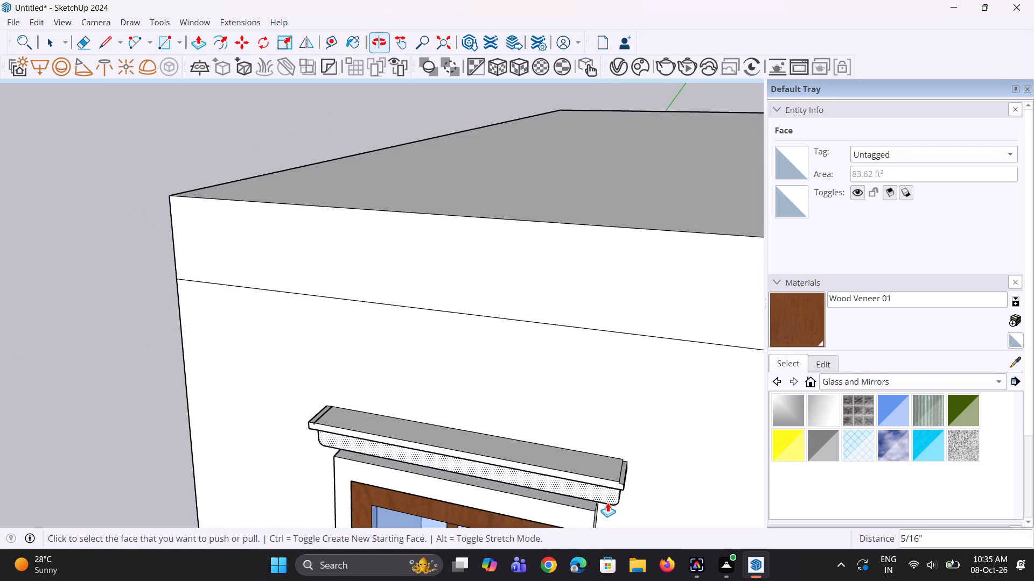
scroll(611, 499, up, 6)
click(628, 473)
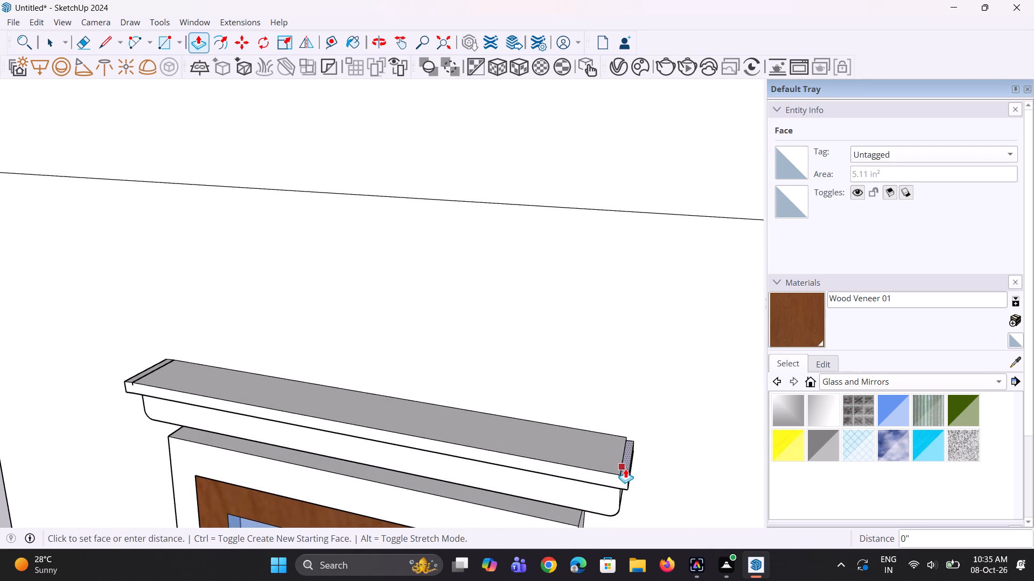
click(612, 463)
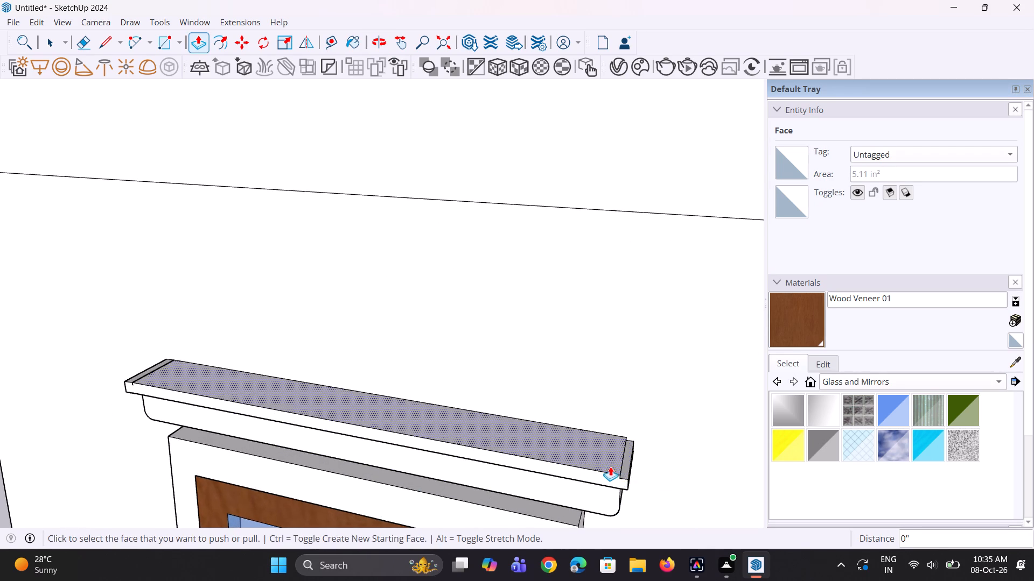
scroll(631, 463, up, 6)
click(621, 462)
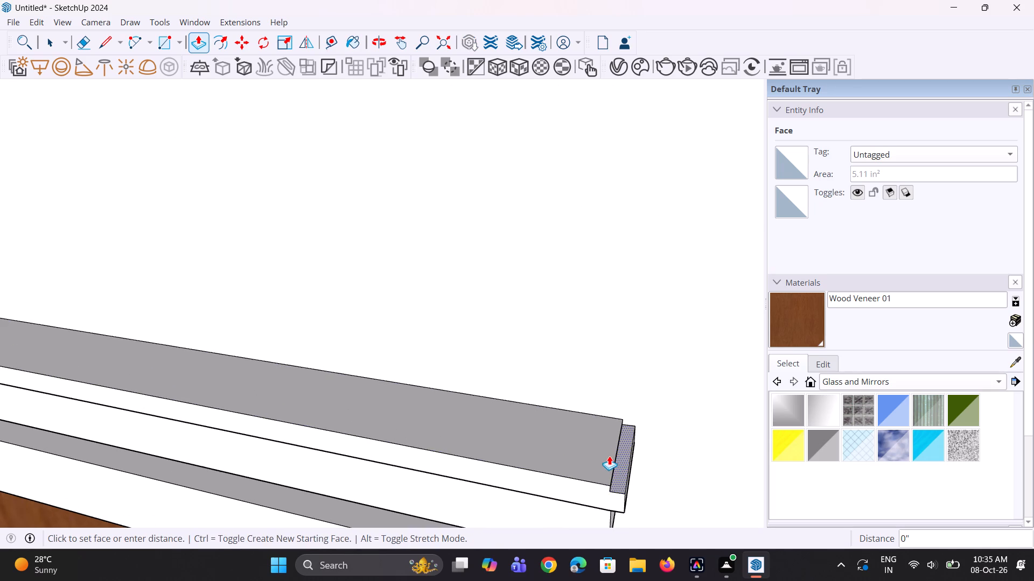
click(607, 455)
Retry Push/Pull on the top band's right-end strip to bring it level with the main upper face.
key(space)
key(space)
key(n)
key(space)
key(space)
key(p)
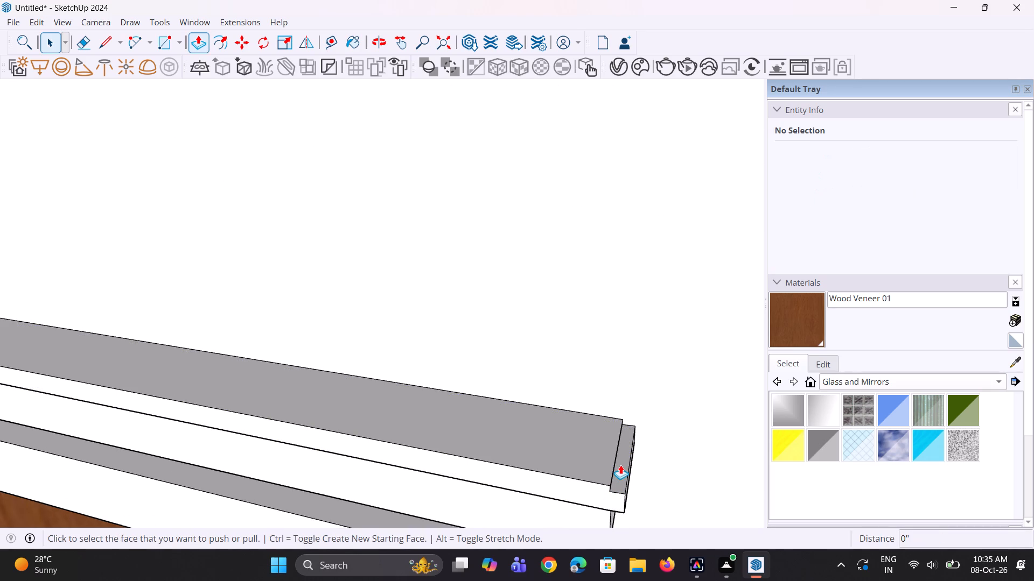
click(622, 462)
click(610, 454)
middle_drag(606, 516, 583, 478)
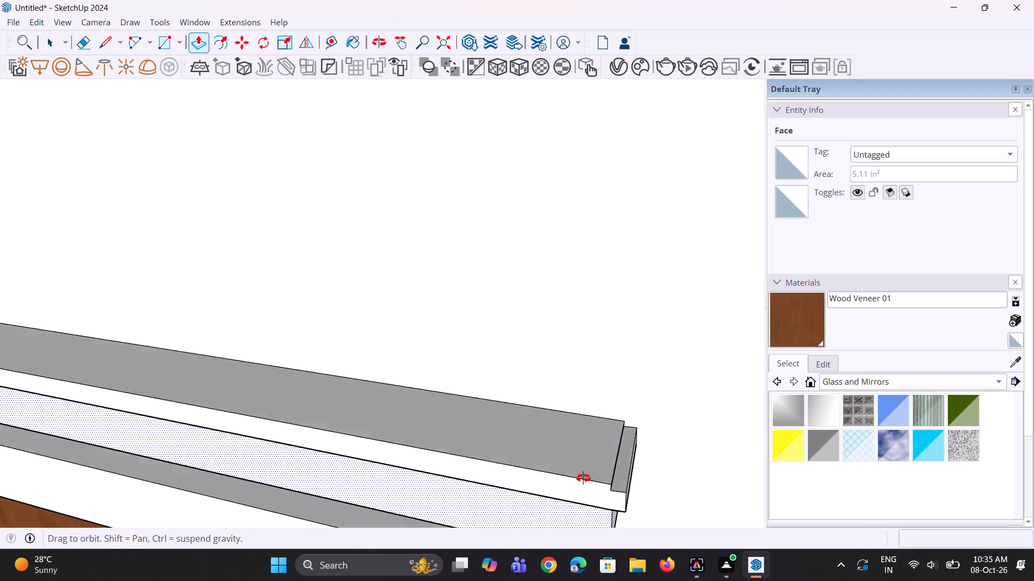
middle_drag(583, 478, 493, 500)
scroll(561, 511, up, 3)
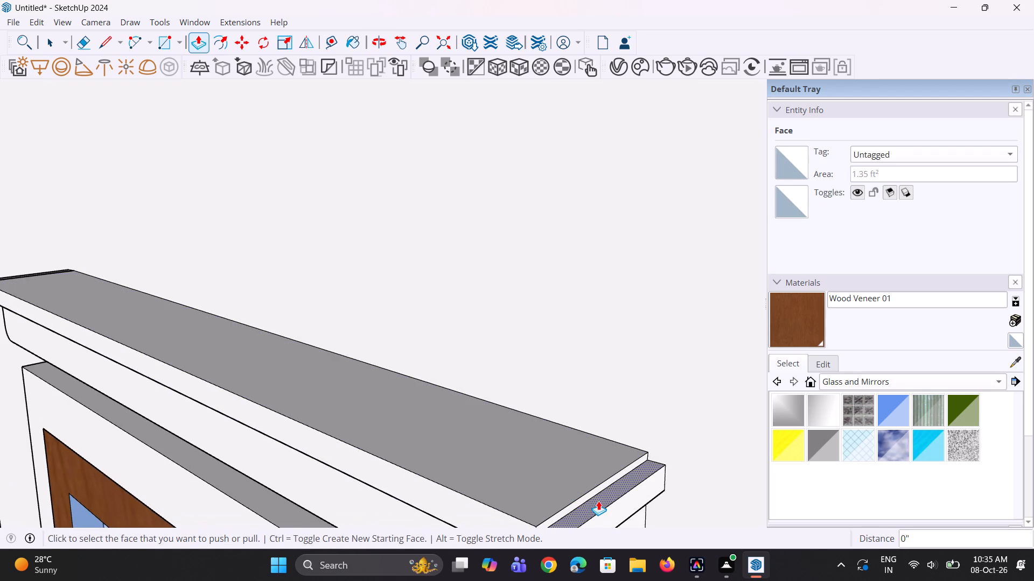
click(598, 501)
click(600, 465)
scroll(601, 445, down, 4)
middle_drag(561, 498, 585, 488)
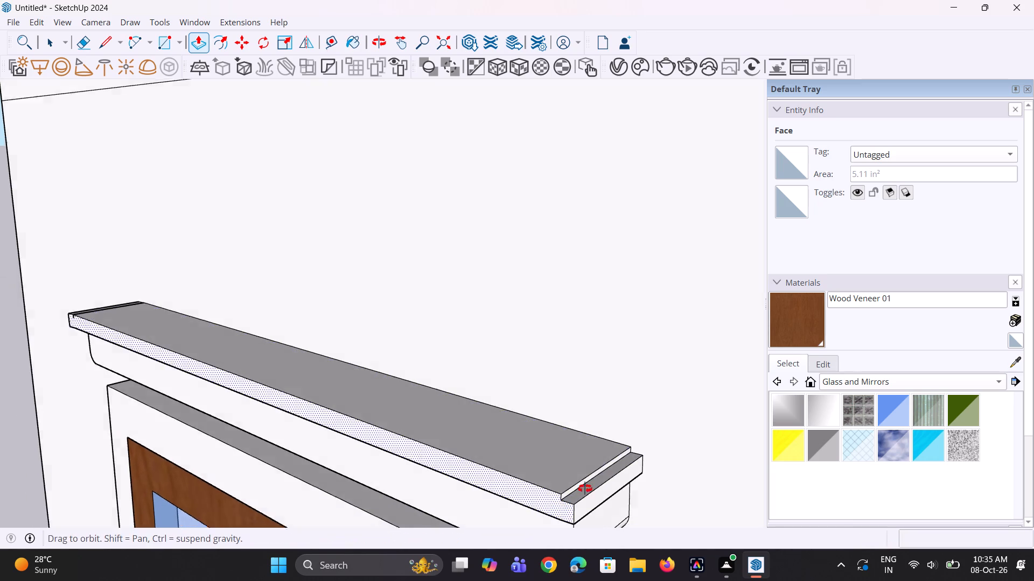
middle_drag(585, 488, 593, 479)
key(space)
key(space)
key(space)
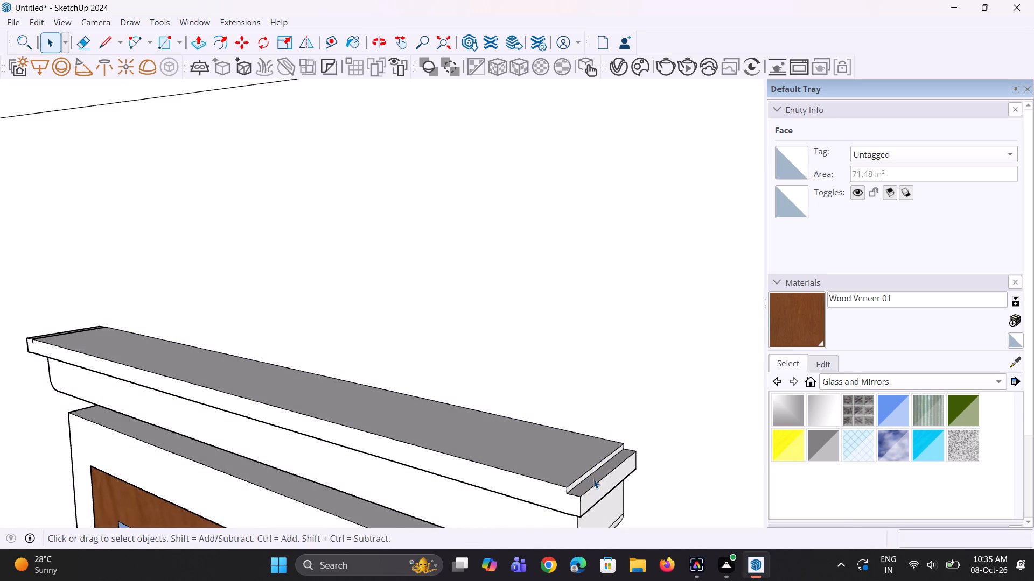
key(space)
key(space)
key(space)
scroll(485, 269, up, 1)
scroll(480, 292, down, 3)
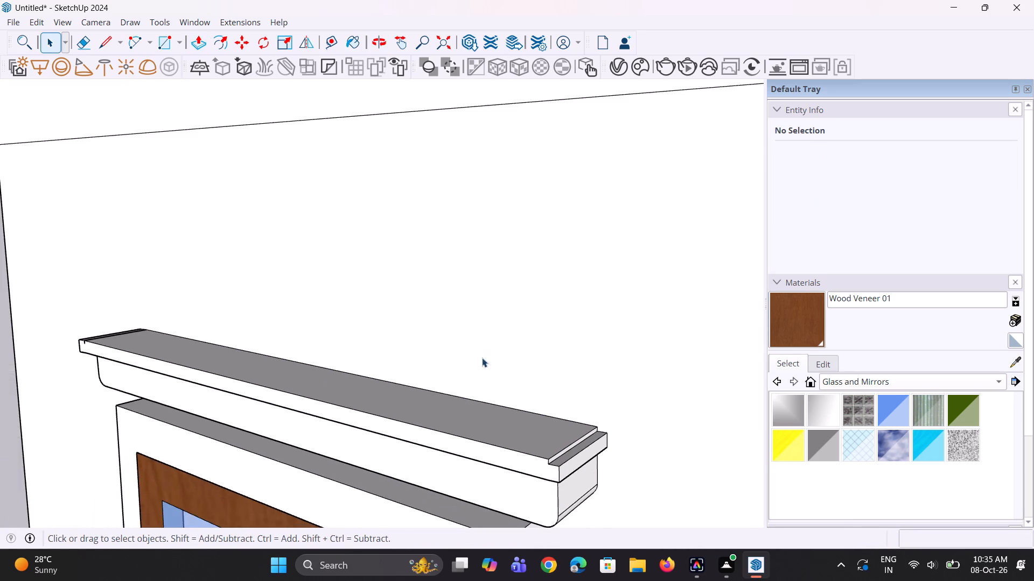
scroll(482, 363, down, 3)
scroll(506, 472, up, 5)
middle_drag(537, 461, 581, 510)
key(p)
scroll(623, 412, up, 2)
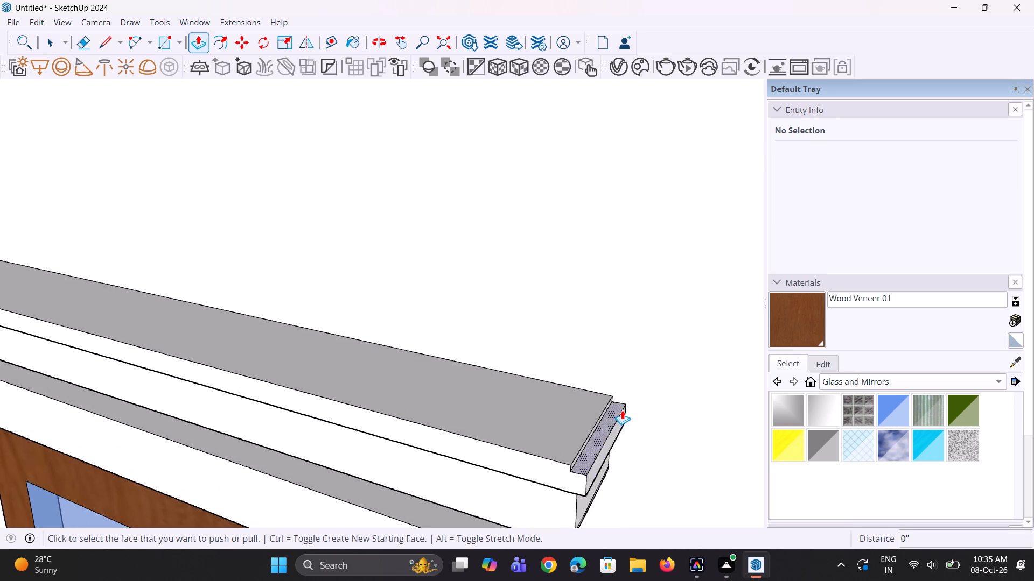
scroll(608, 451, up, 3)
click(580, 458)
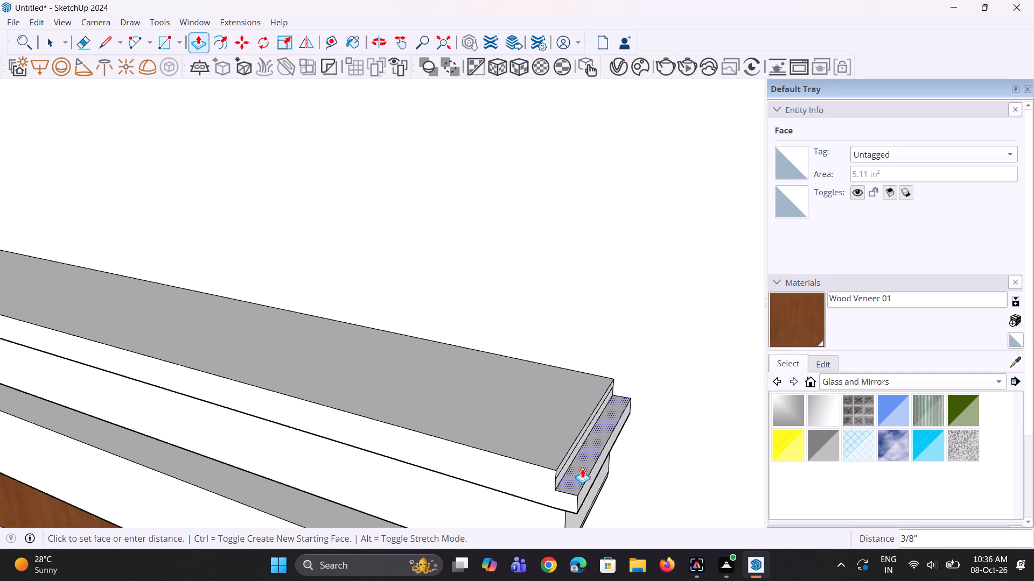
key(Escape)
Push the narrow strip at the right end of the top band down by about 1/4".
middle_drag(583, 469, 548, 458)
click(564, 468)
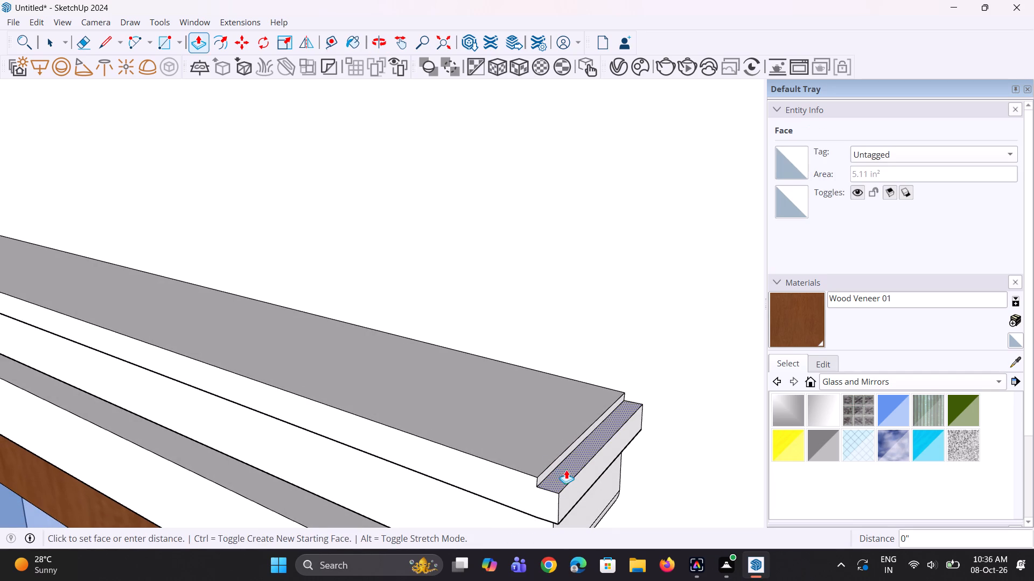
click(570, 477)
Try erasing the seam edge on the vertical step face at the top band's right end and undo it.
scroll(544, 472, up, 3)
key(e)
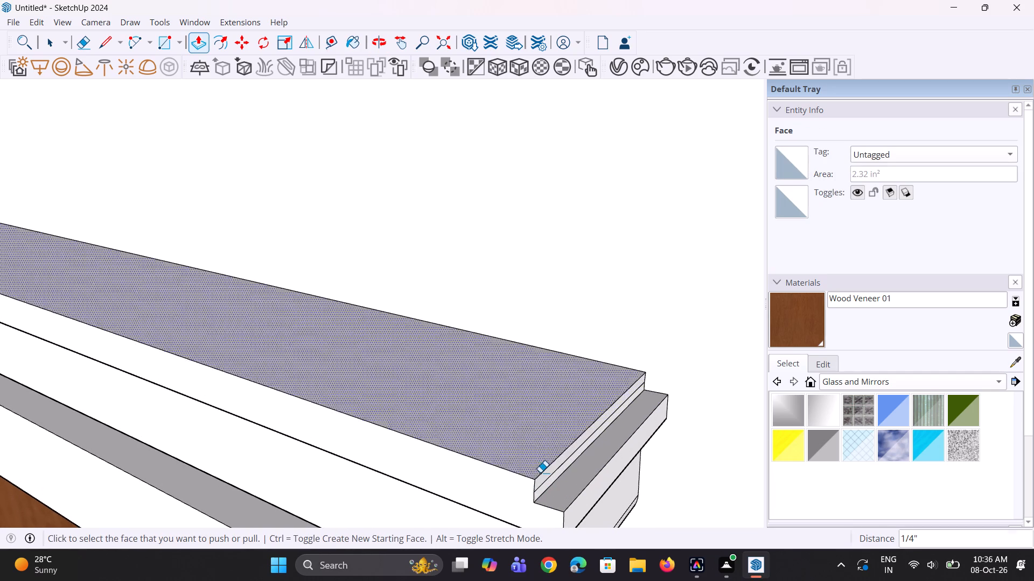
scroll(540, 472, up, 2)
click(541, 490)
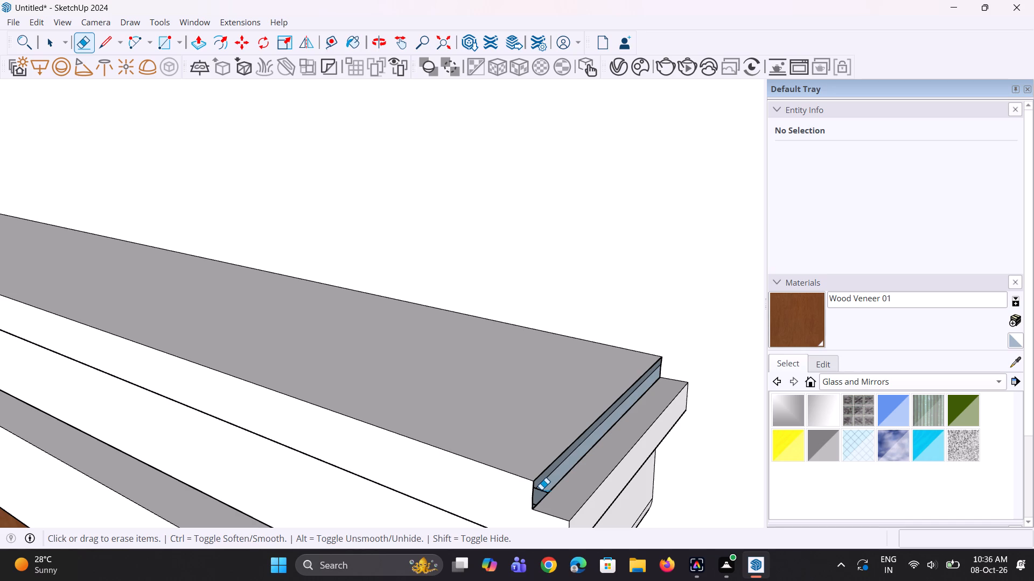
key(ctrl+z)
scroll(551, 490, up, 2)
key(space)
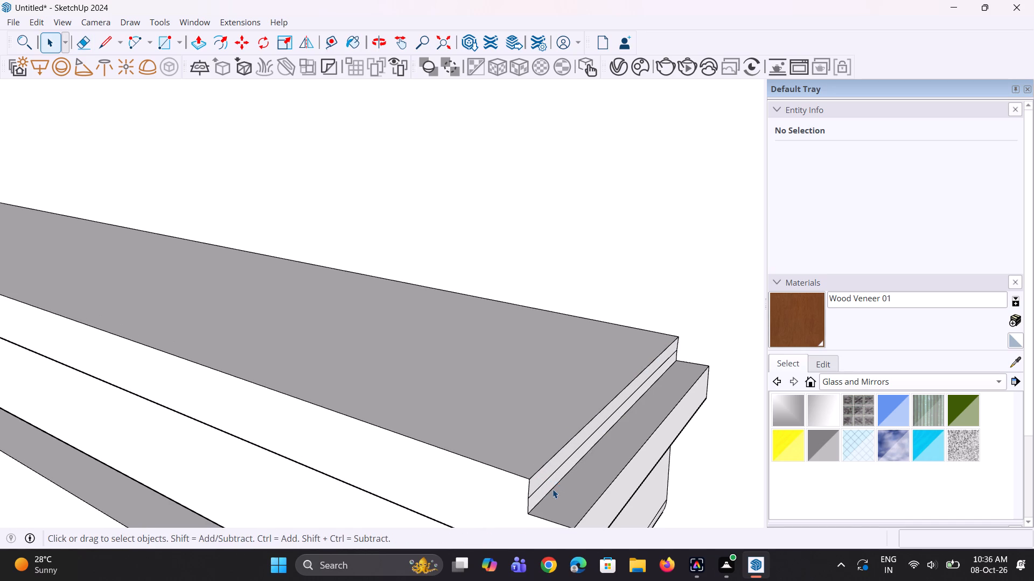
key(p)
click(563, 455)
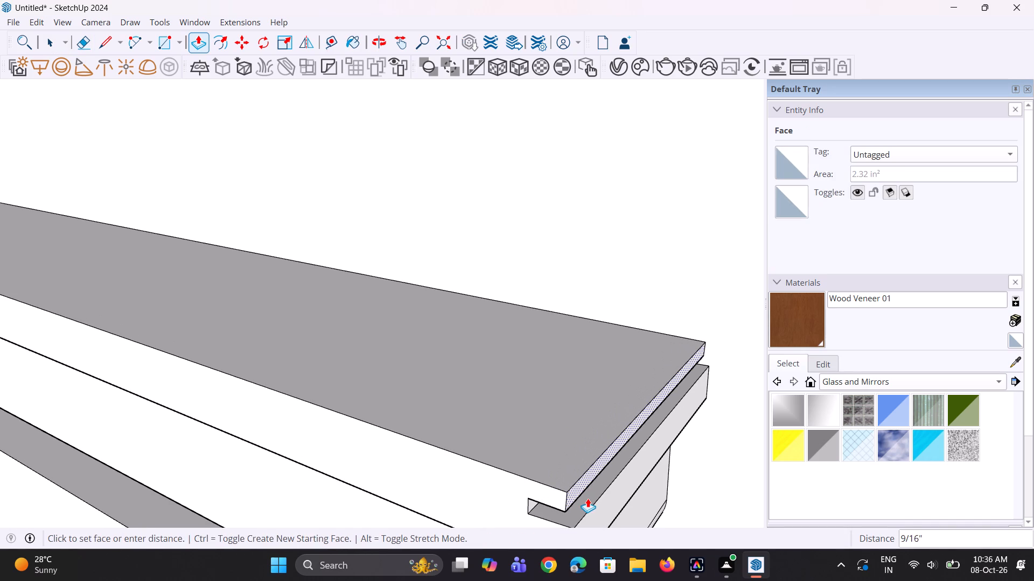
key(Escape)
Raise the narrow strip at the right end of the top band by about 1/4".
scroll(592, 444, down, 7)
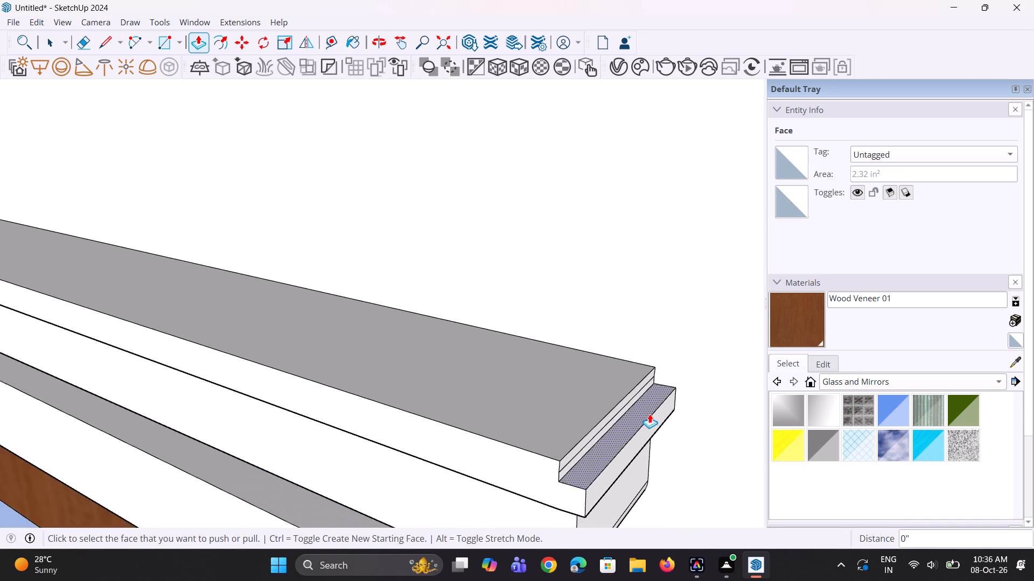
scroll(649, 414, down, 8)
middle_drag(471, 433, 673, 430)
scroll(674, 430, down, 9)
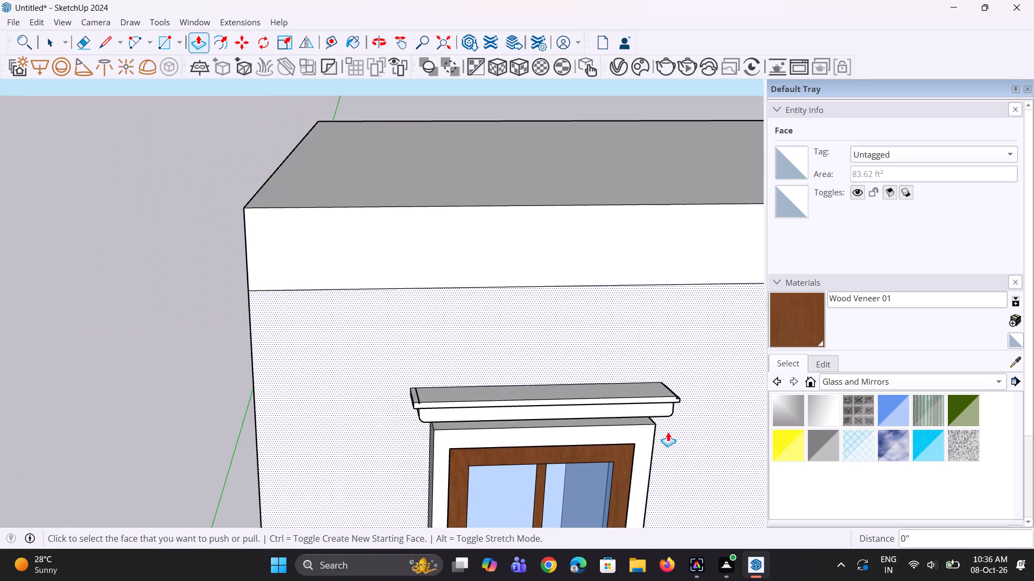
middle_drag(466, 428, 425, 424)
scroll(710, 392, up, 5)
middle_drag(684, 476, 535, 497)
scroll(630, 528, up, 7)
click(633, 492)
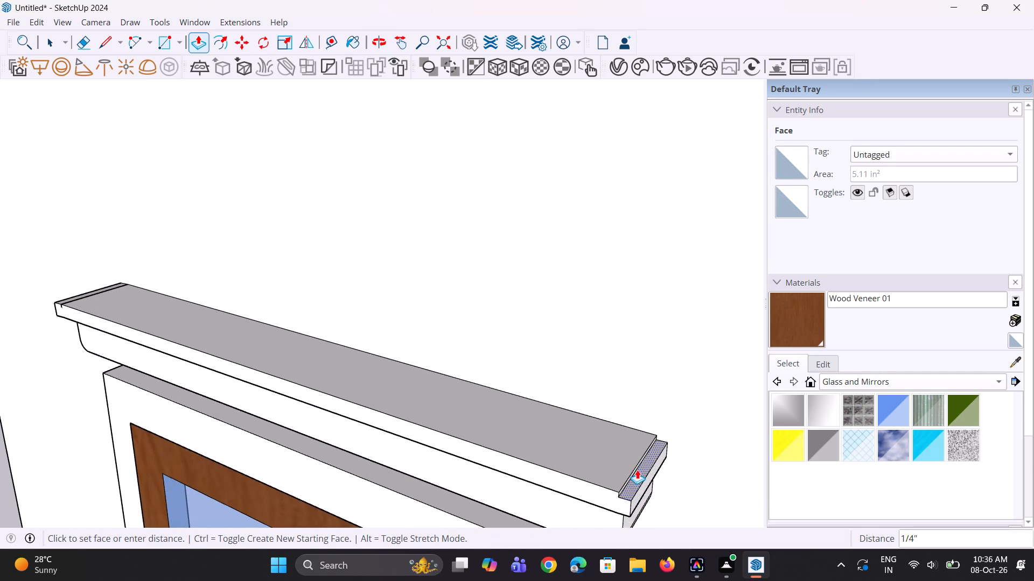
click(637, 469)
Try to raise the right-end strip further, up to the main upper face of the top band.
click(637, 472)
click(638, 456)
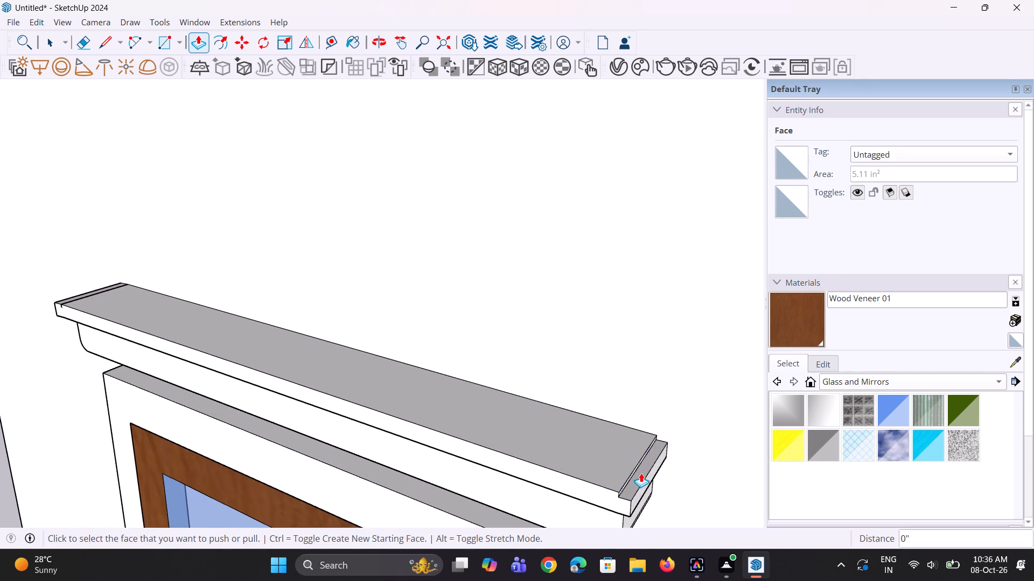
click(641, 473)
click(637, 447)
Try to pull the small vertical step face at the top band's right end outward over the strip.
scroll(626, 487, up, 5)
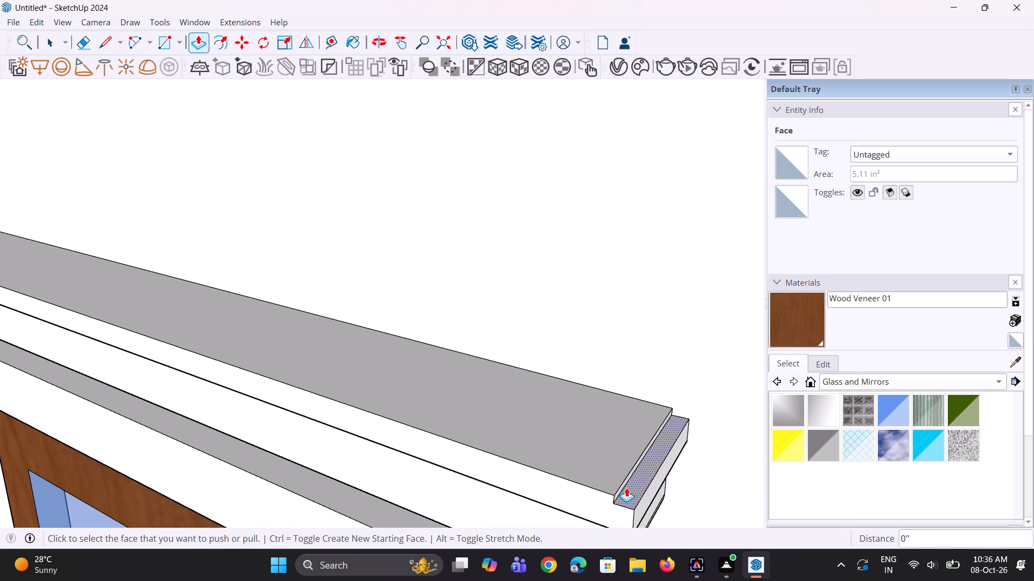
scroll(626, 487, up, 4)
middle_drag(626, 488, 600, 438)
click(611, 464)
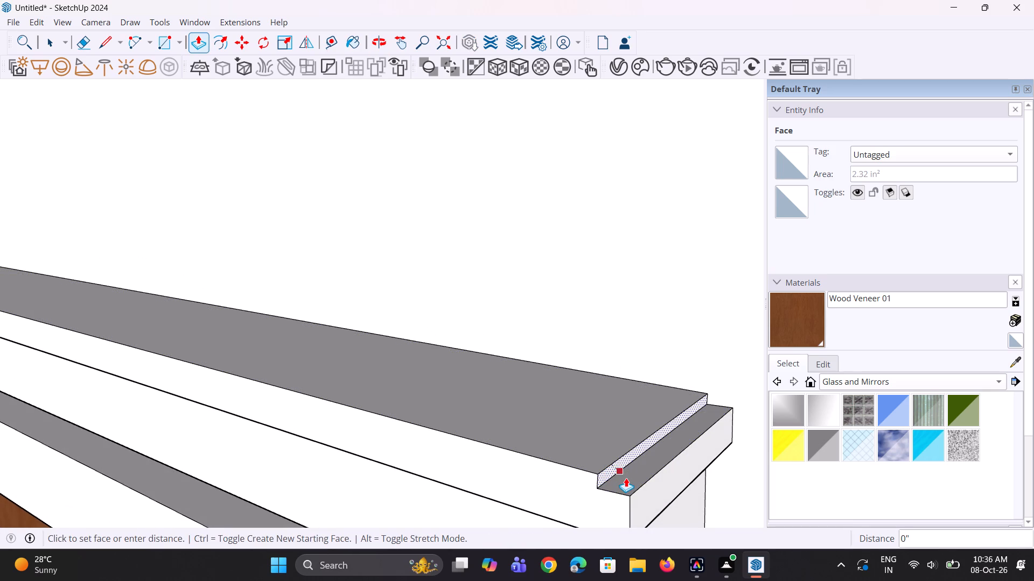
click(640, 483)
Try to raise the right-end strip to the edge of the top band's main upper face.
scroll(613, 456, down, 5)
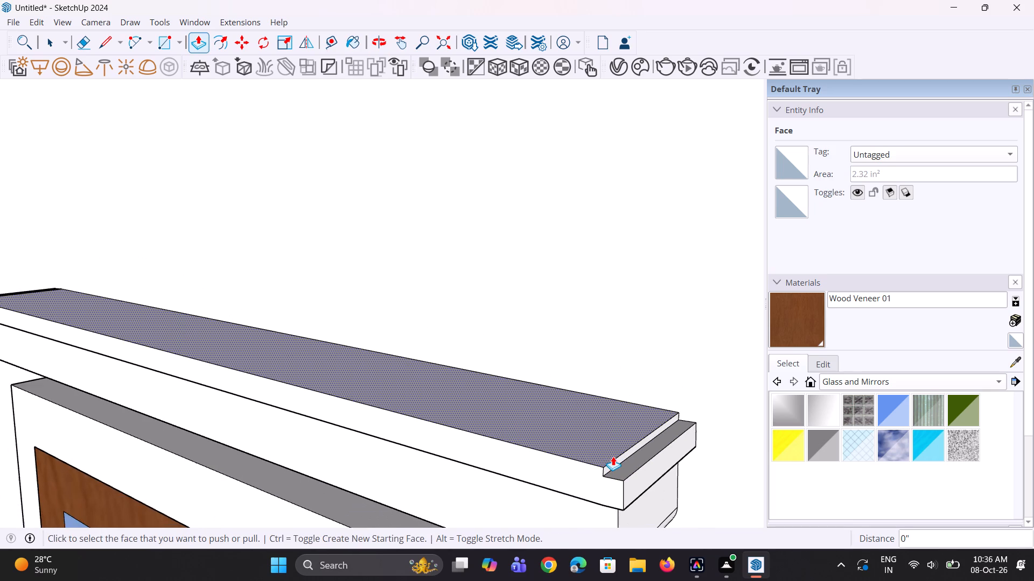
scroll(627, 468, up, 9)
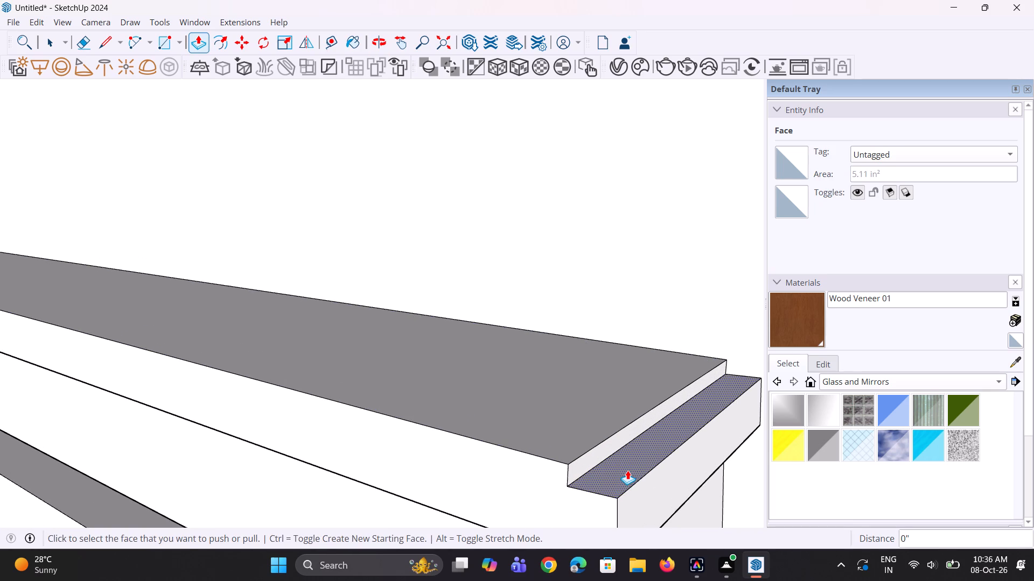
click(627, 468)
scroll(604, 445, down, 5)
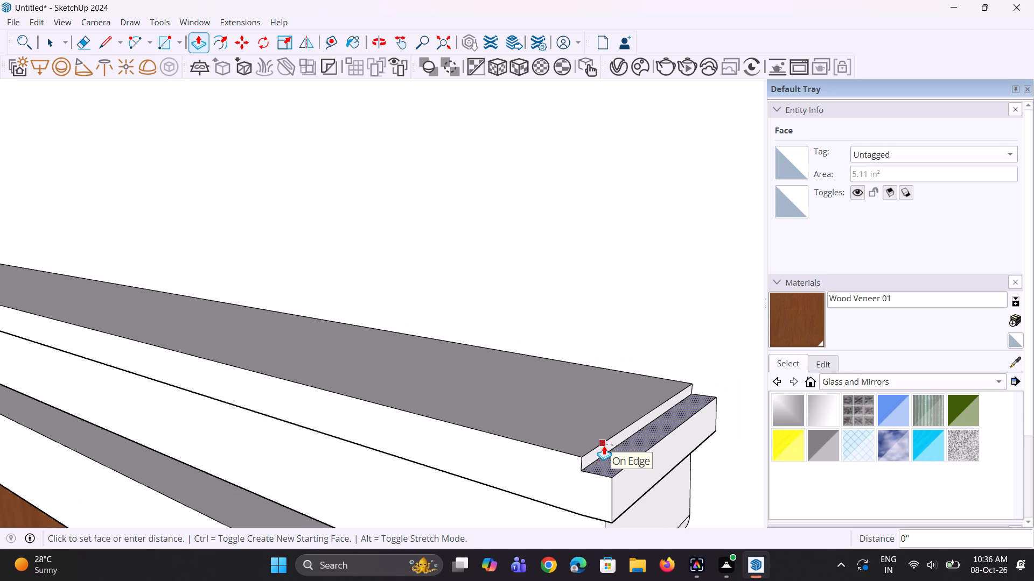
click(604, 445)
Push the narrow strip at the right end of the top band down by about 7/16".
click(614, 464)
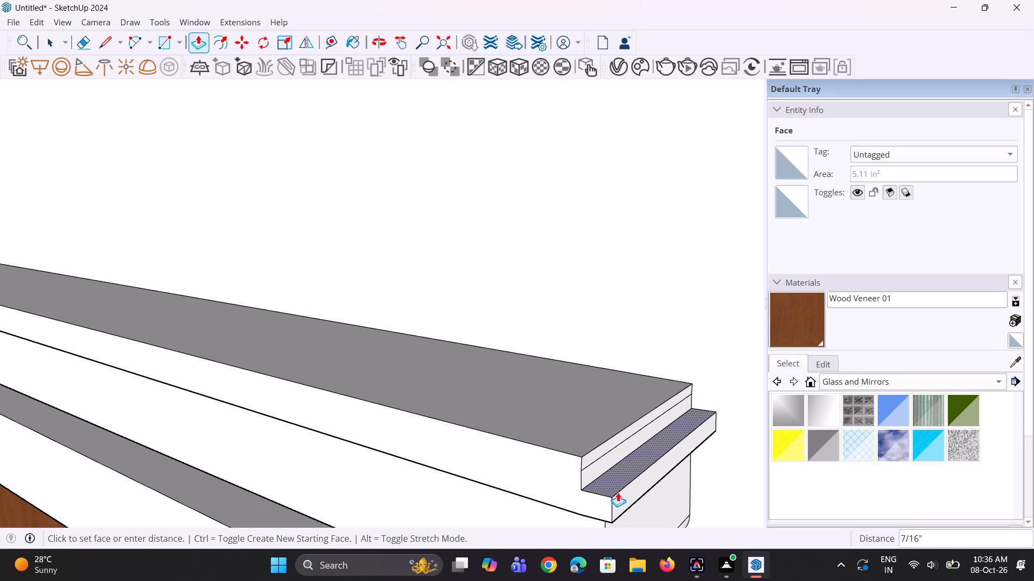
click(618, 496)
Erase the seam edge across the vertical step face at the top band's right end.
scroll(595, 464, up, 3)
key(space)
text(e)
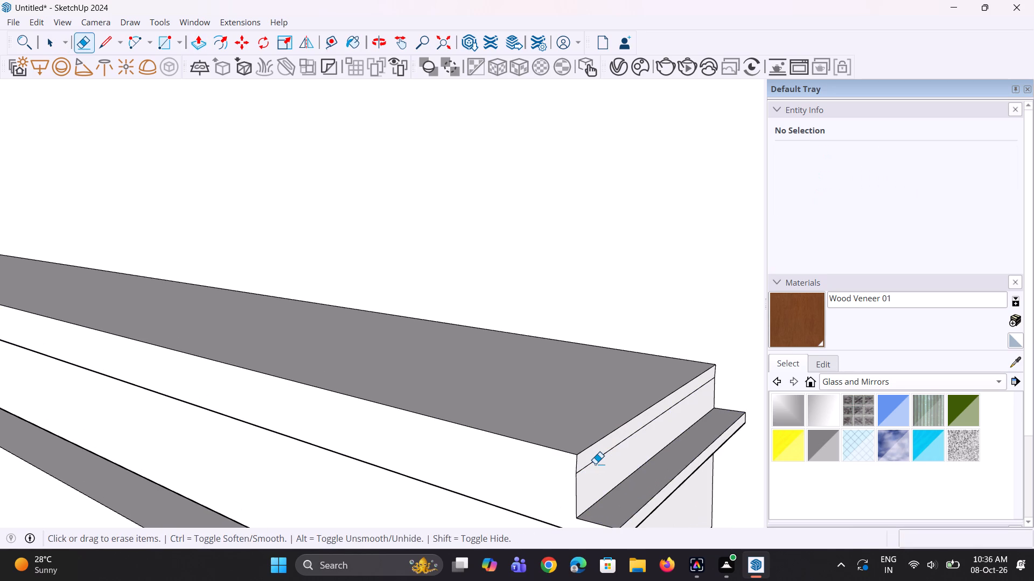
click(598, 458)
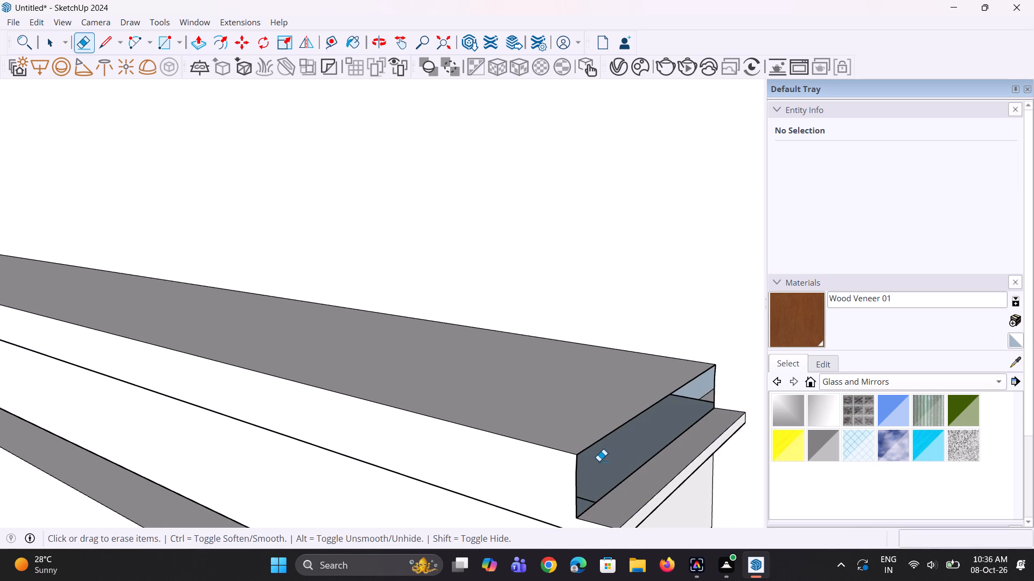
Raise the right-end strip of the top band back up to the level of the erased seam.
key(space)
key(p)
click(635, 495)
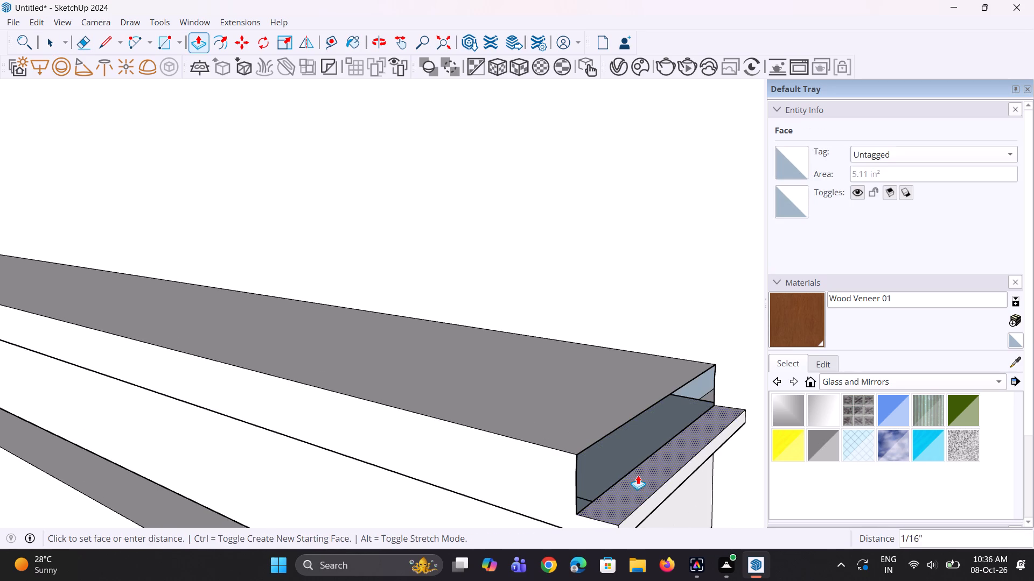
click(625, 412)
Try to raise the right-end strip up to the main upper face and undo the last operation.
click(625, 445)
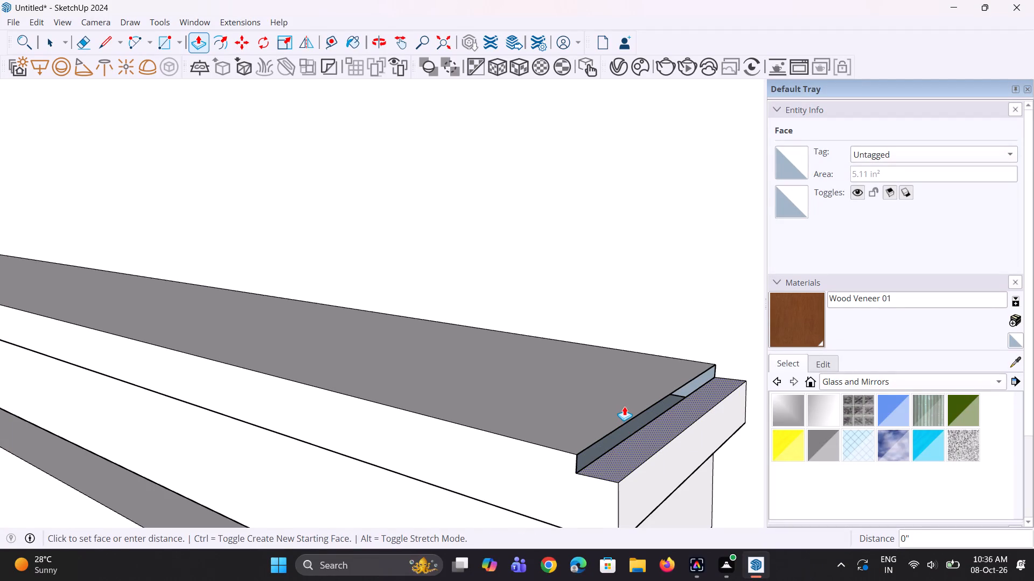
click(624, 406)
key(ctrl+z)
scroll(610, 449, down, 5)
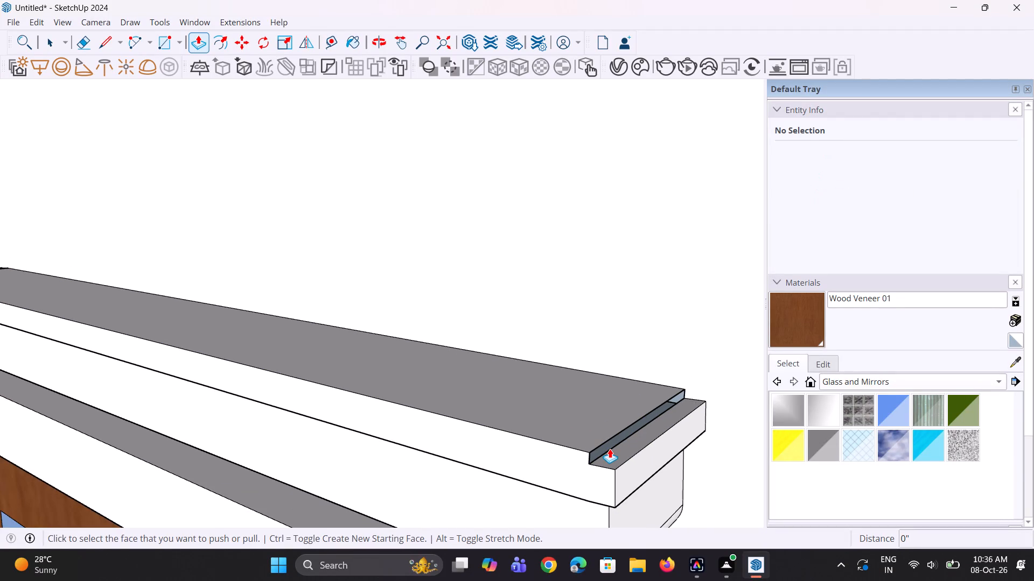
Undo the last operation on the top band's right-end strip and leave the Push/Pull tool with nothing selected.
key(ctrl+z)
middle_drag(669, 471, 566, 474)
scroll(570, 474, down, 5)
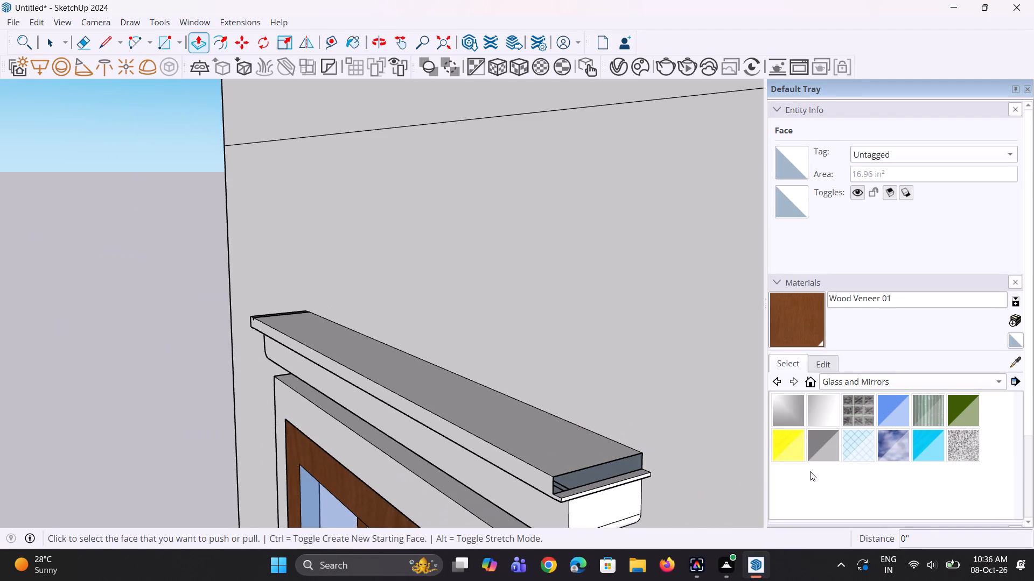
middle_drag(810, 471, 787, 468)
middle_drag(663, 466, 473, 444)
scroll(492, 486, up, 3)
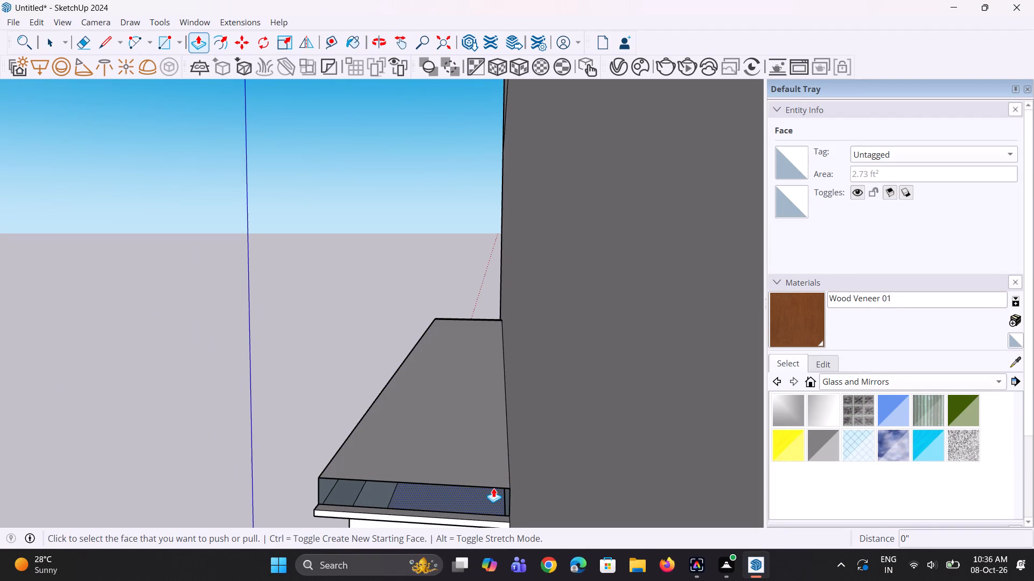
key(space)
scroll(493, 487, down, 4)
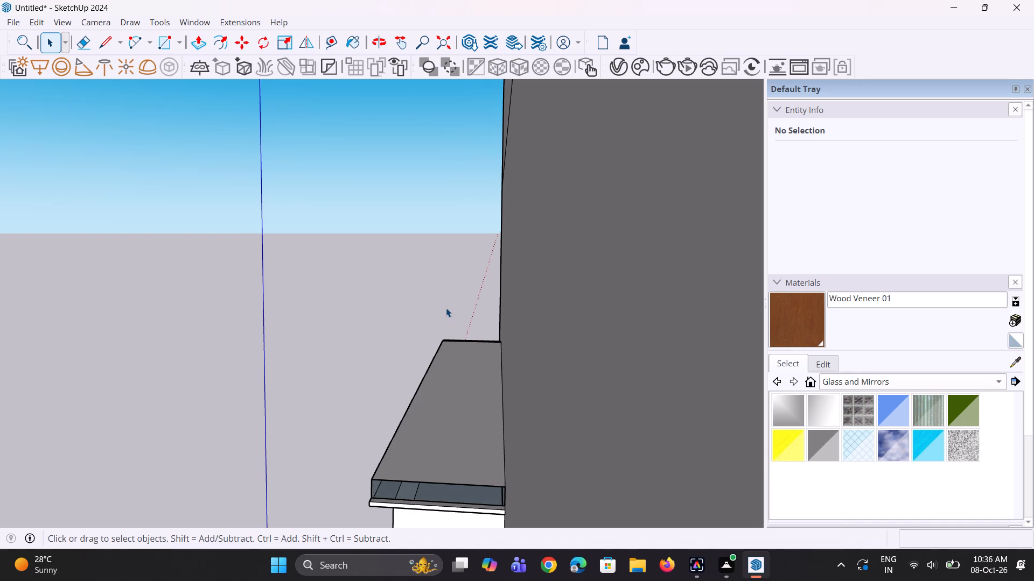
key(Escape)
key(Escape)
key(Escape)
click(446, 308)
Examine the whole building, then the right end of the sunshade's top band up close.
scroll(441, 364, down, 5)
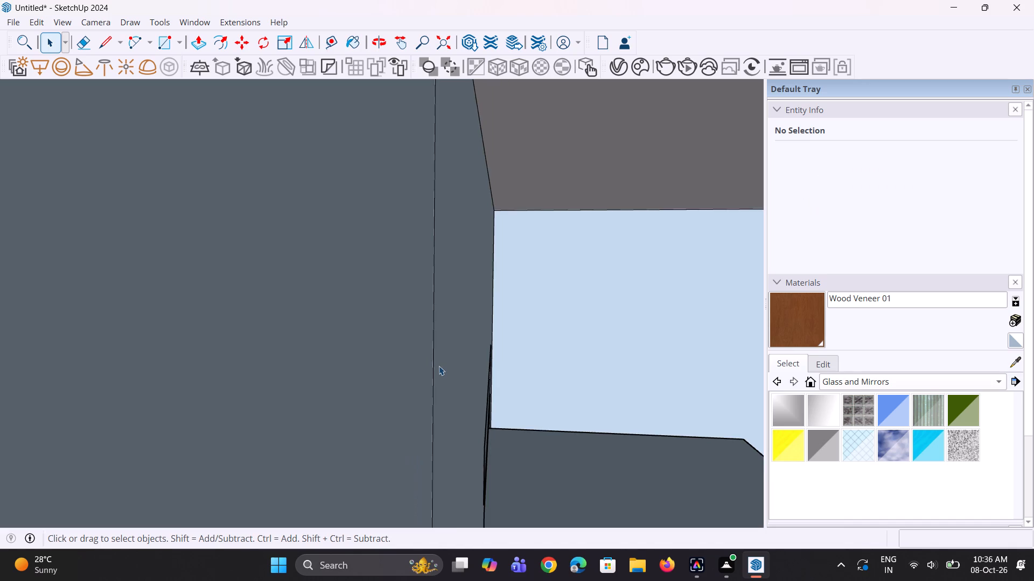
middle_drag(439, 366, 502, 373)
scroll(502, 373, down, 8)
scroll(506, 251, down, 6)
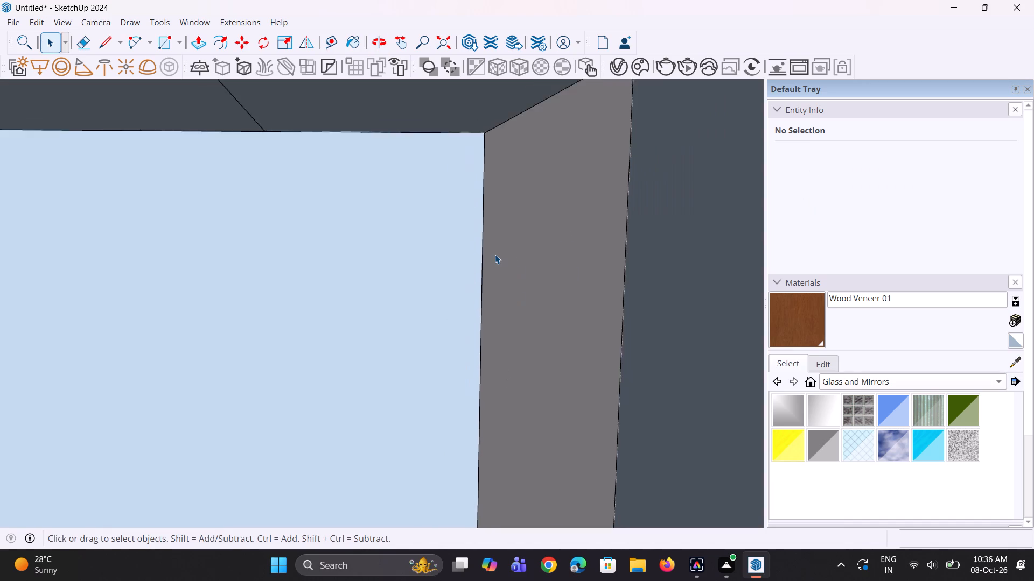
scroll(495, 254, down, 20)
scroll(495, 254, down, 1)
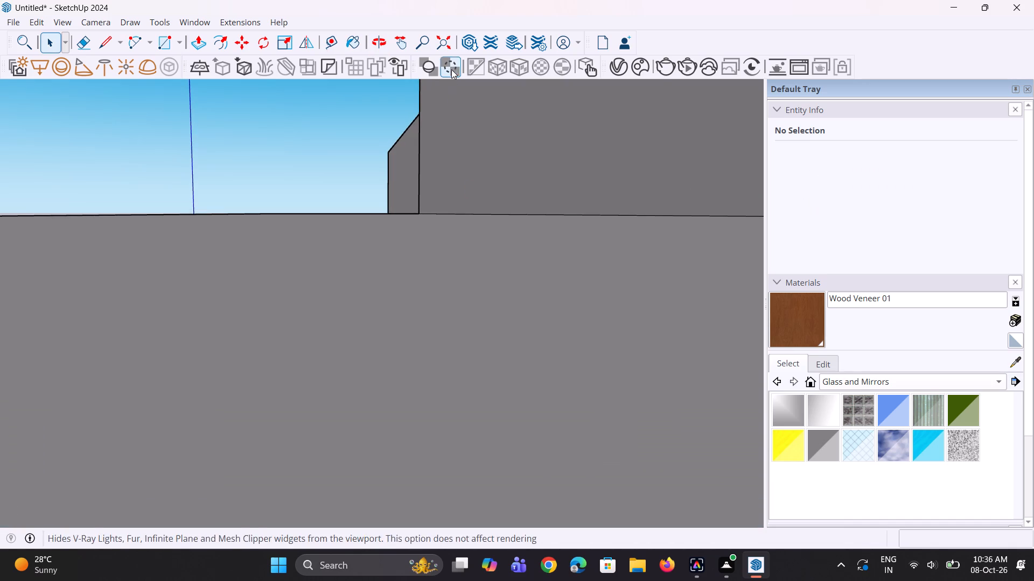
click(448, 45)
scroll(494, 259, down, 5)
middle_drag(242, 179, 327, 199)
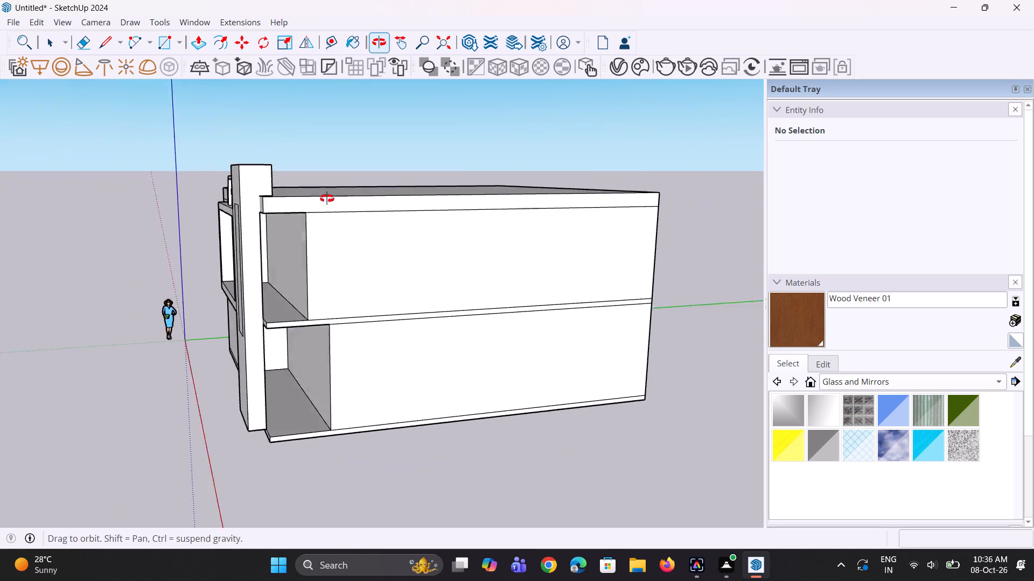
middle_drag(327, 199, 375, 216)
scroll(322, 225, down, 8)
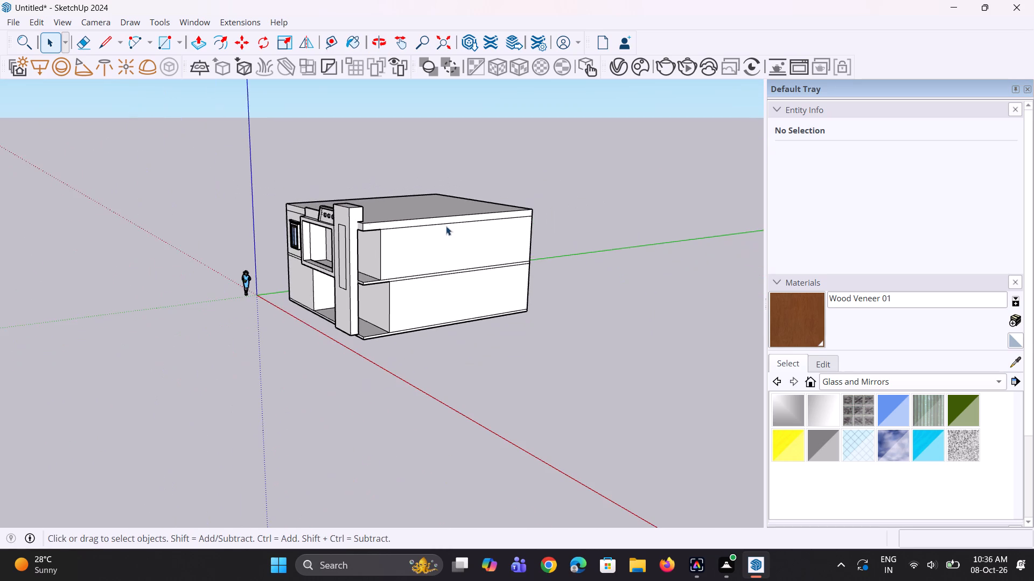
scroll(303, 207, up, 12)
scroll(376, 236, down, 10)
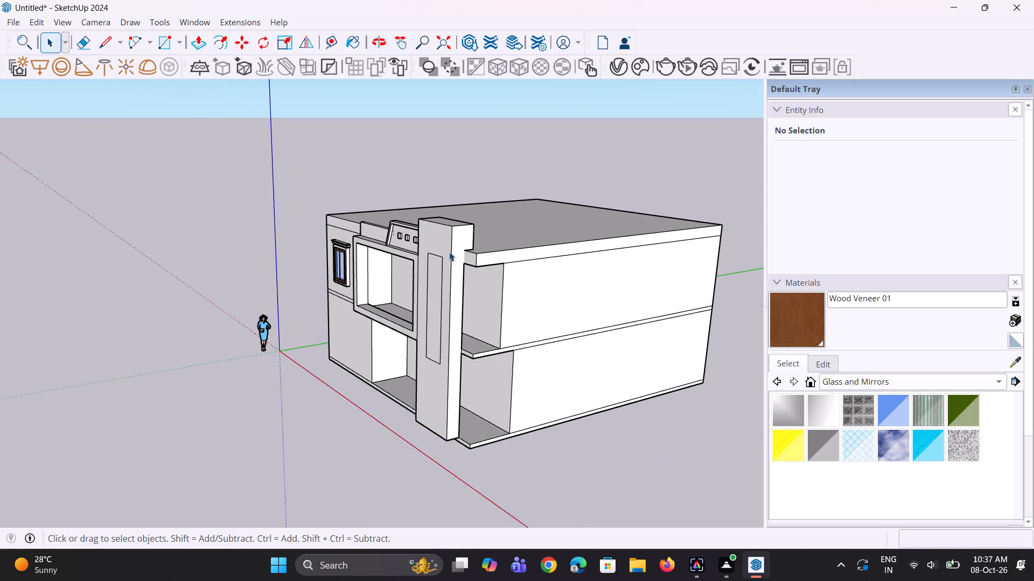
scroll(347, 239, up, 16)
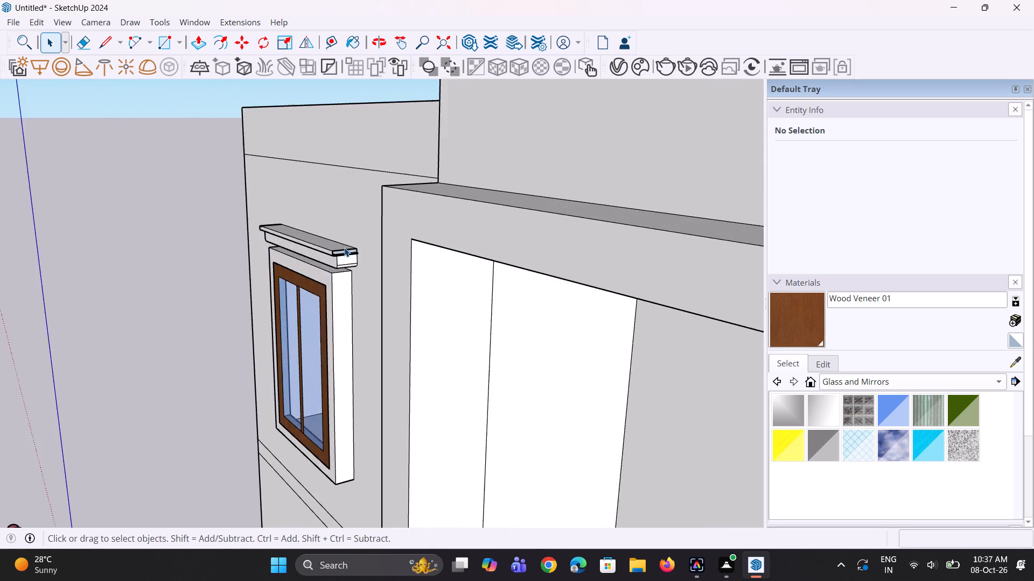
scroll(344, 247, up, 12)
middle_drag(348, 264, 305, 333)
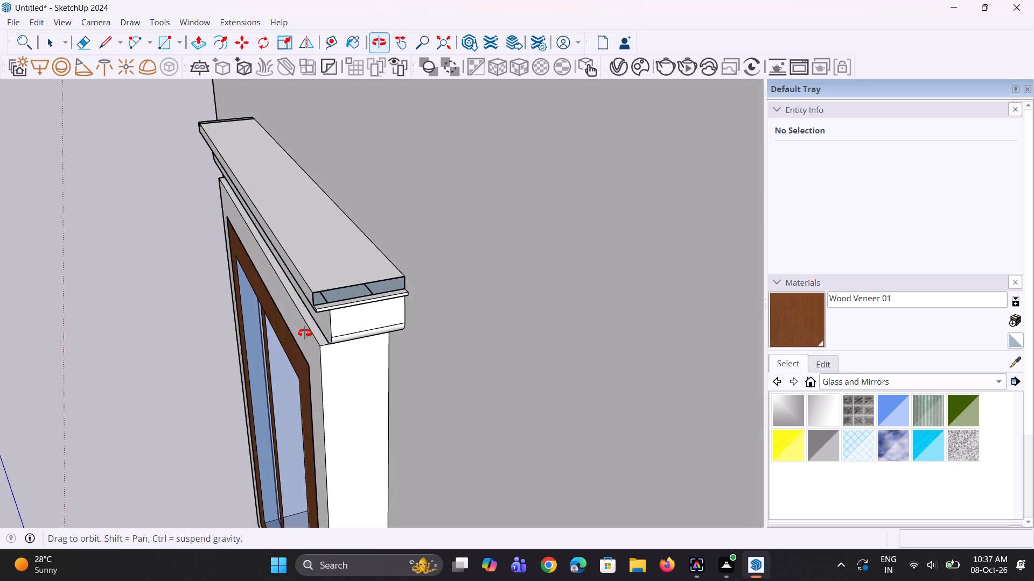
middle_drag(305, 333, 342, 341)
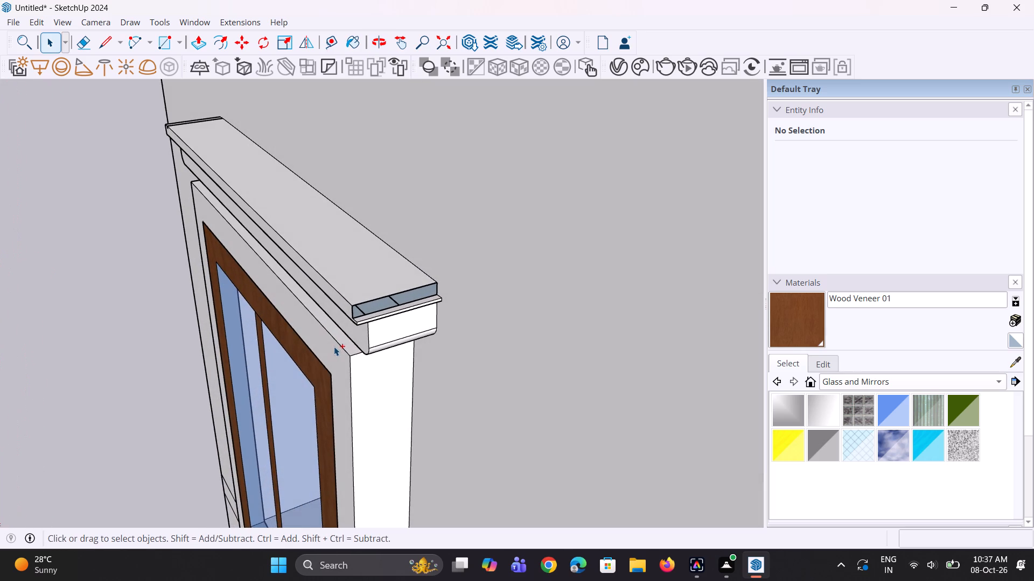
Undo the recent edits to the sunshade's top band until both end strips are flush with its main upper face.
key(ctrl+z)
key(ctrl+z)
key(ctrl+z)
key(ctrl+z)
key(ctrl+z)
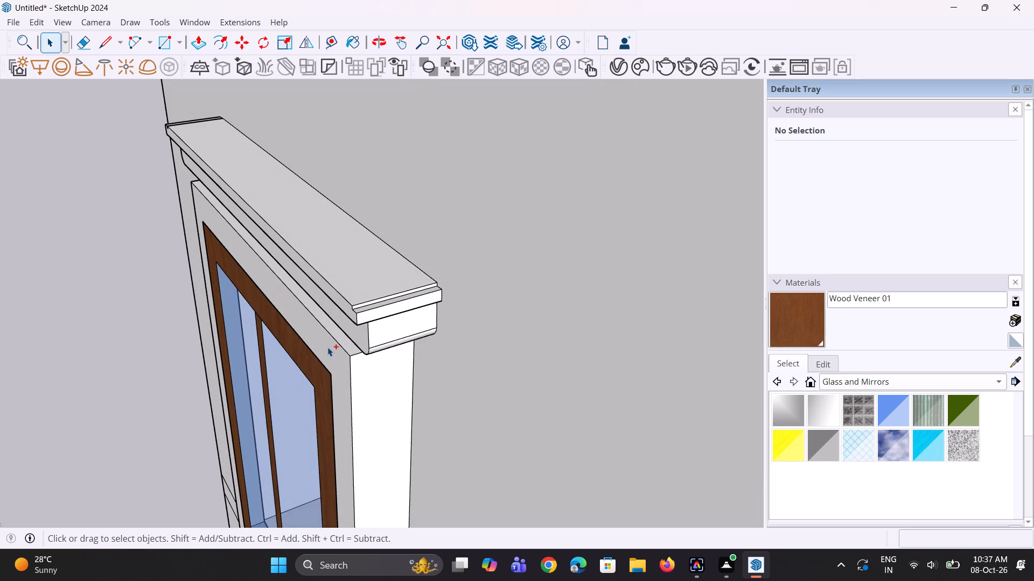
key(ctrl+z)
key(ctrl+z)
key(ctrl+z)
key(ctrl+z)
key(ctrl+z)
key(ctrl+z)
scroll(354, 344, down, 2)
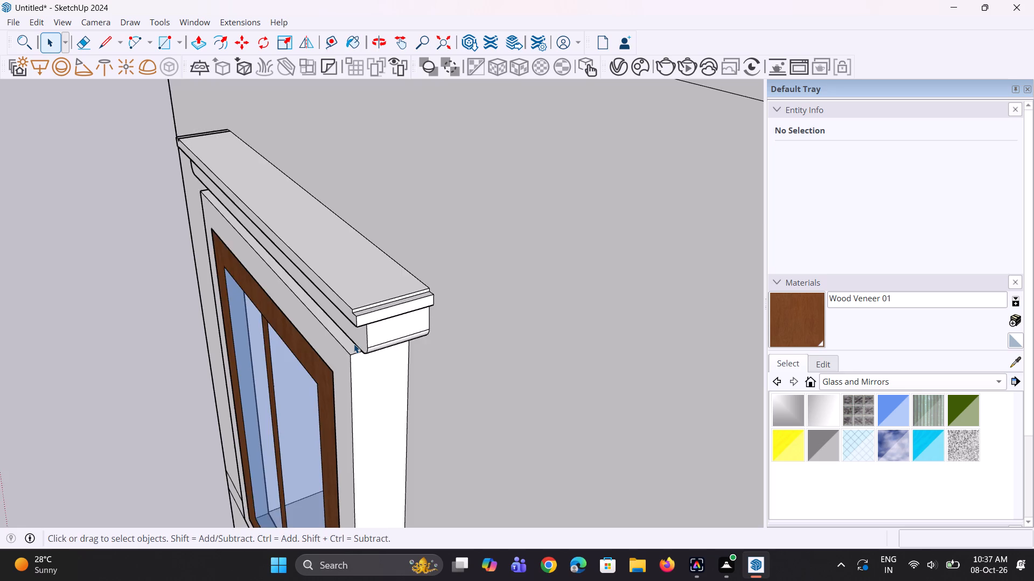
scroll(354, 344, down, 3)
middle_drag(362, 344, 623, 295)
key(ctrl+z)
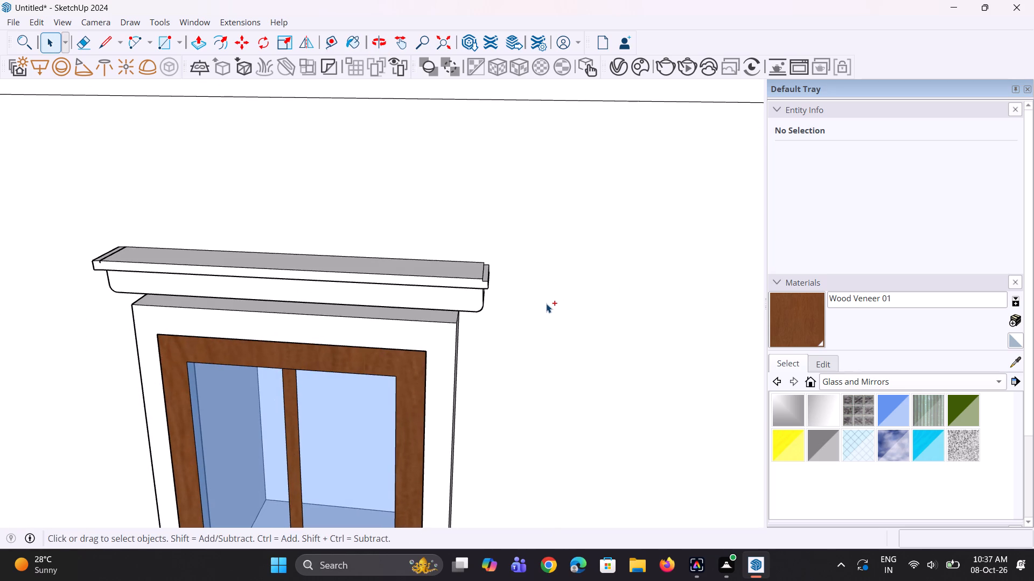
key(ctrl+z)
key(ctrl+z)
Raise the narrow strip at the right end of the sunshade's top band slightly above the main upper face.
scroll(510, 296, down, 9)
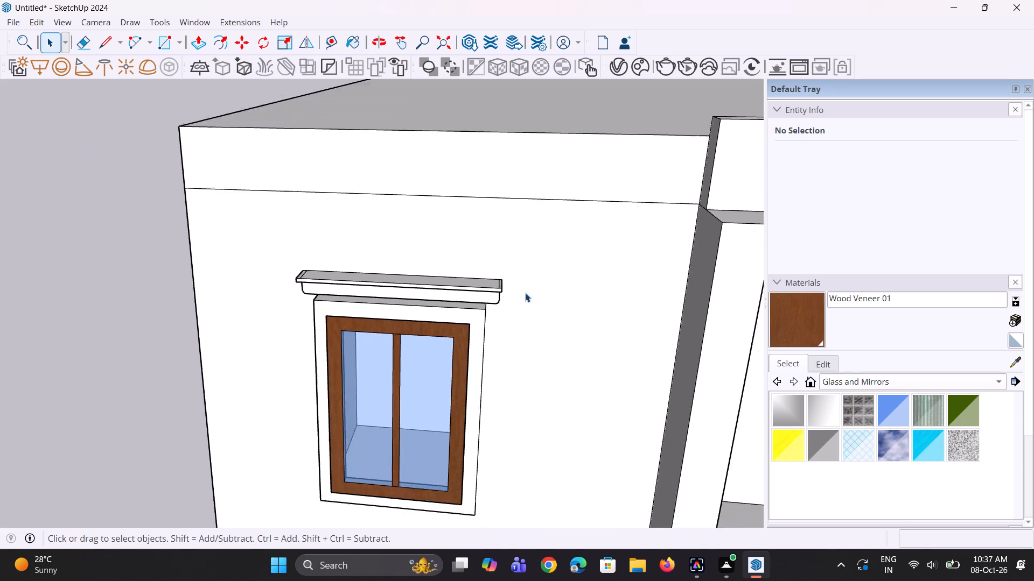
scroll(525, 293, down, 1)
middle_drag(356, 302, 406, 264)
scroll(336, 266, up, 8)
middle_drag(374, 312, 383, 352)
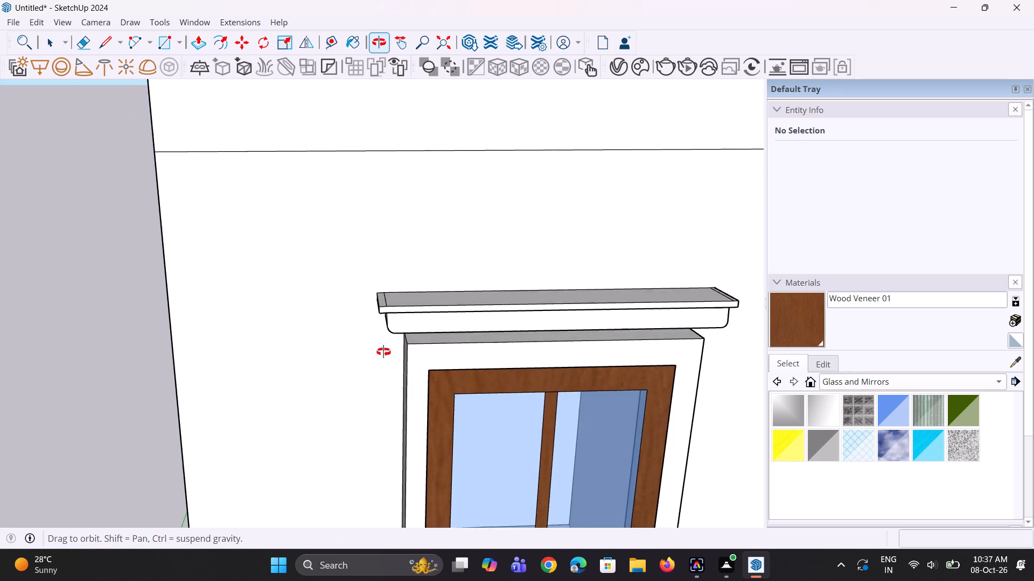
middle_drag(383, 352, 348, 433)
scroll(899, 314, up, 1)
scroll(753, 335, up, 9)
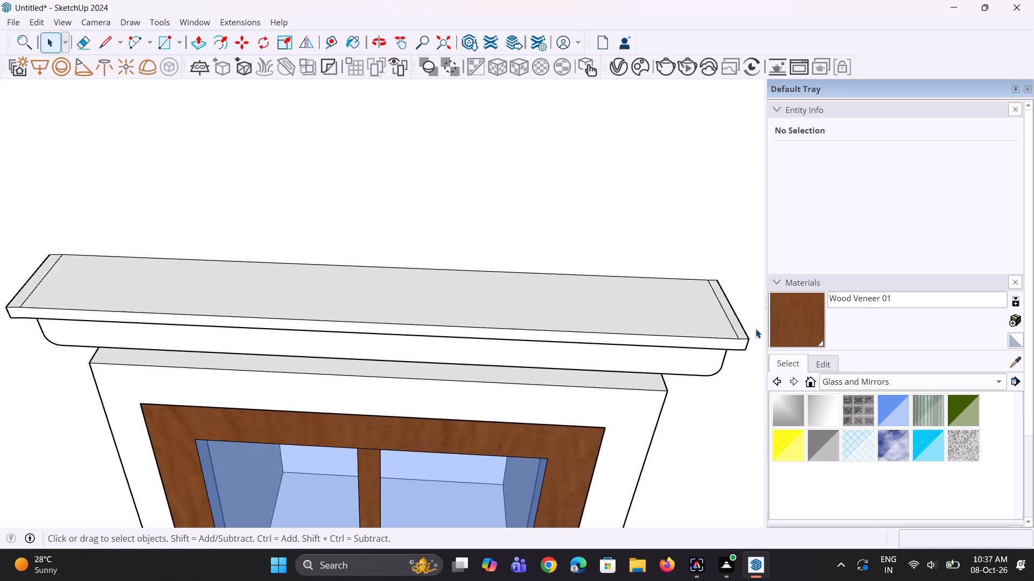
scroll(756, 329, up, 2)
text(v)
key(space)
key(space)
key(p)
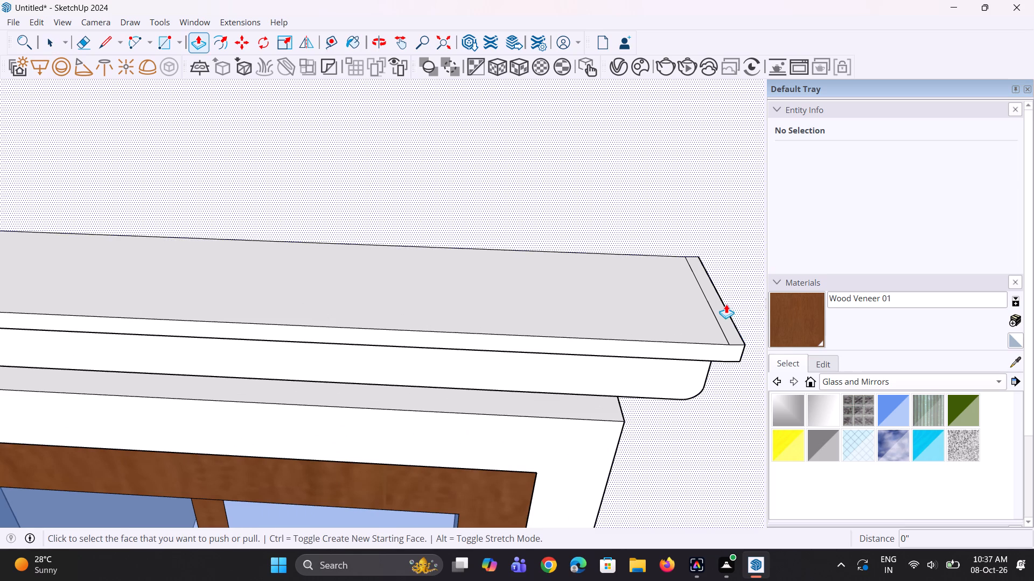
click(721, 304)
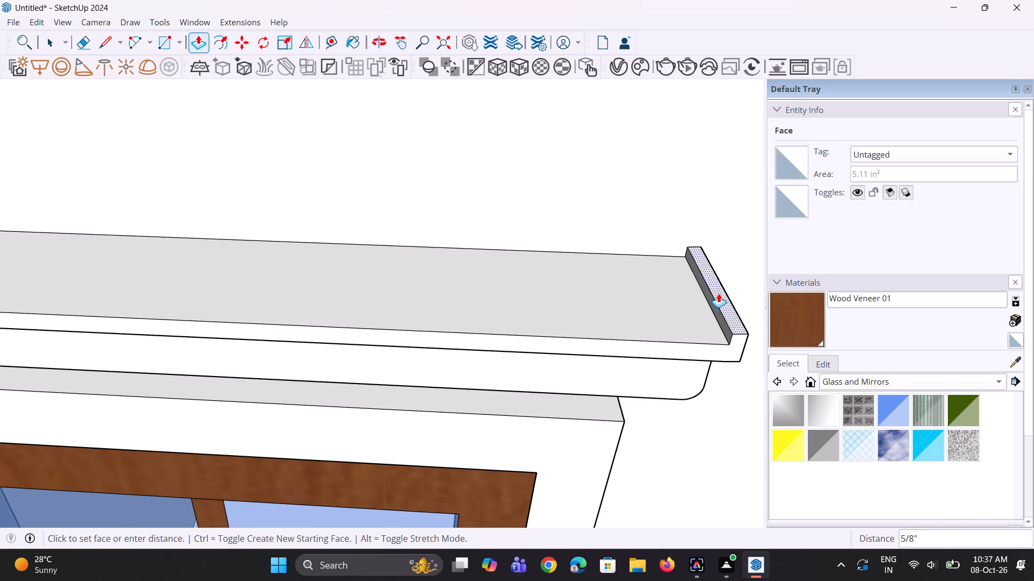
click(716, 297)
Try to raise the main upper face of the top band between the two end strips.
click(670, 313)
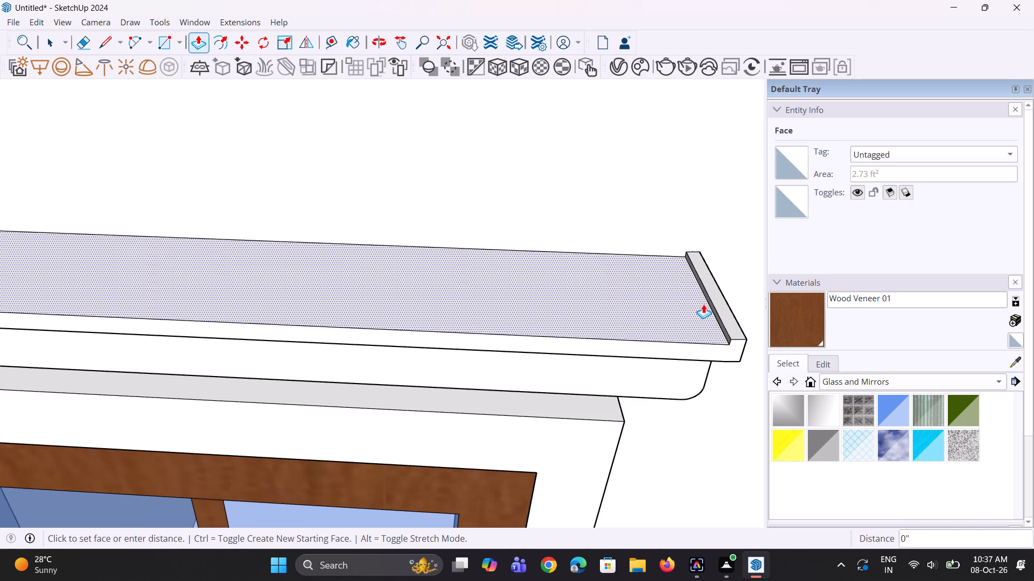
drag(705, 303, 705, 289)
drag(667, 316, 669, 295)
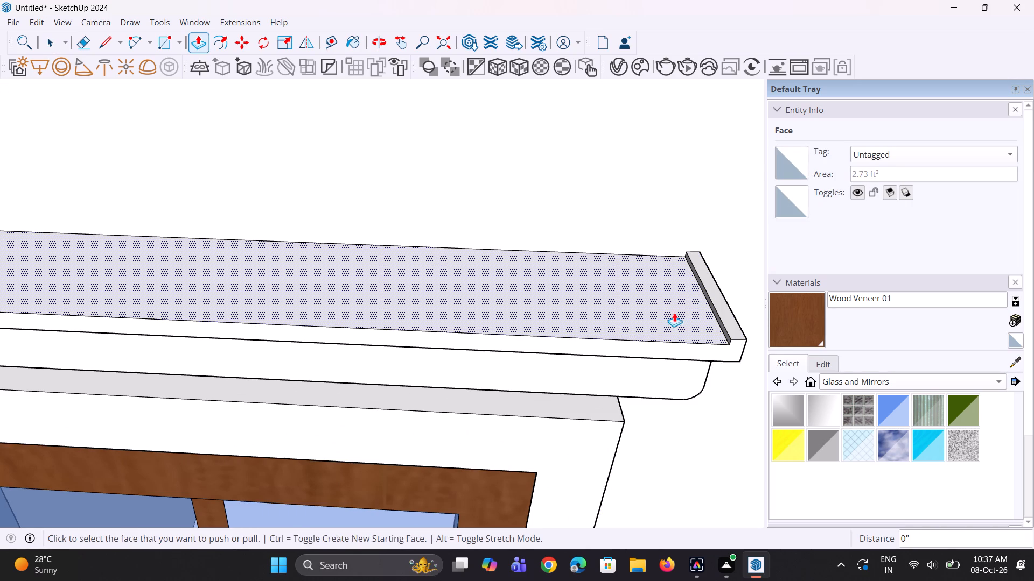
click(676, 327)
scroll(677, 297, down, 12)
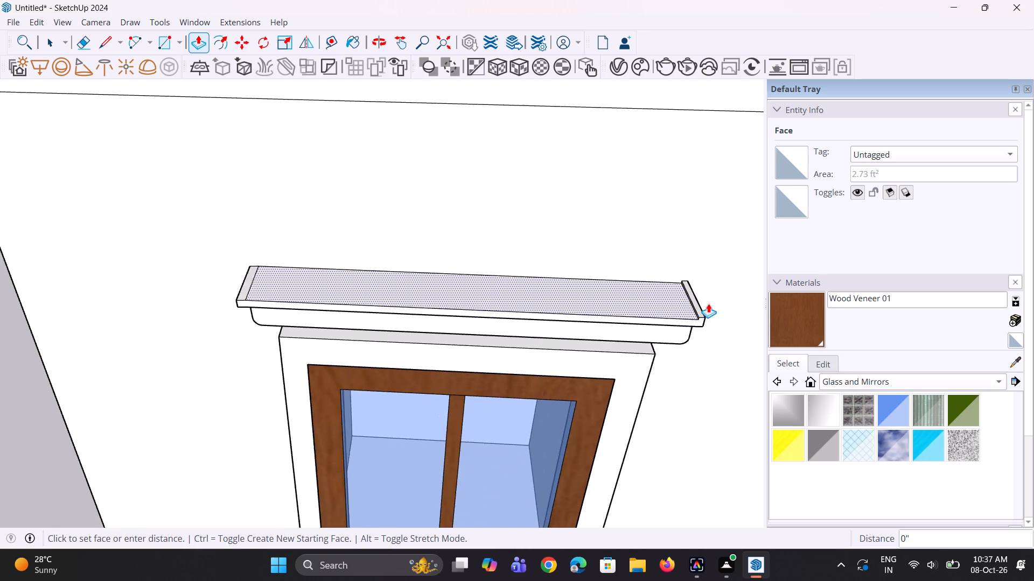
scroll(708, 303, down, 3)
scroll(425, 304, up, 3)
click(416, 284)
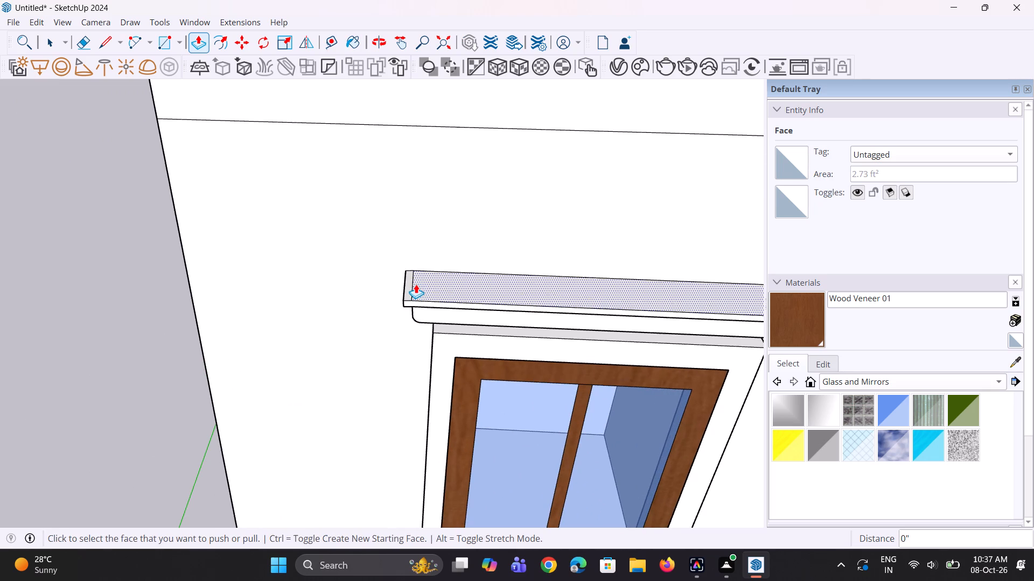
Raise the narrow strip at the left end of the sunshade's top band slightly above the main upper face.
click(406, 284)
click(406, 280)
click(420, 287)
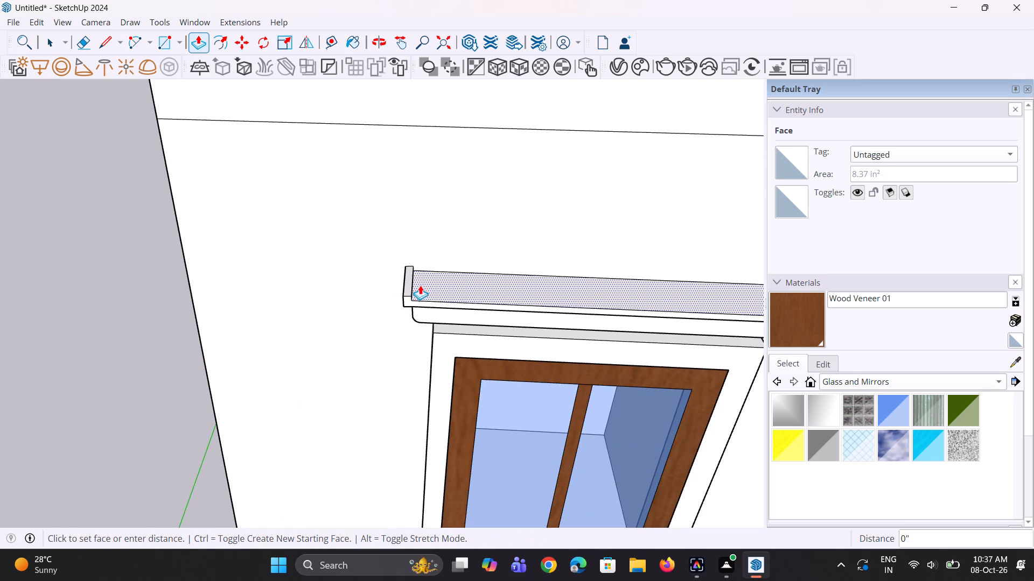
click(415, 273)
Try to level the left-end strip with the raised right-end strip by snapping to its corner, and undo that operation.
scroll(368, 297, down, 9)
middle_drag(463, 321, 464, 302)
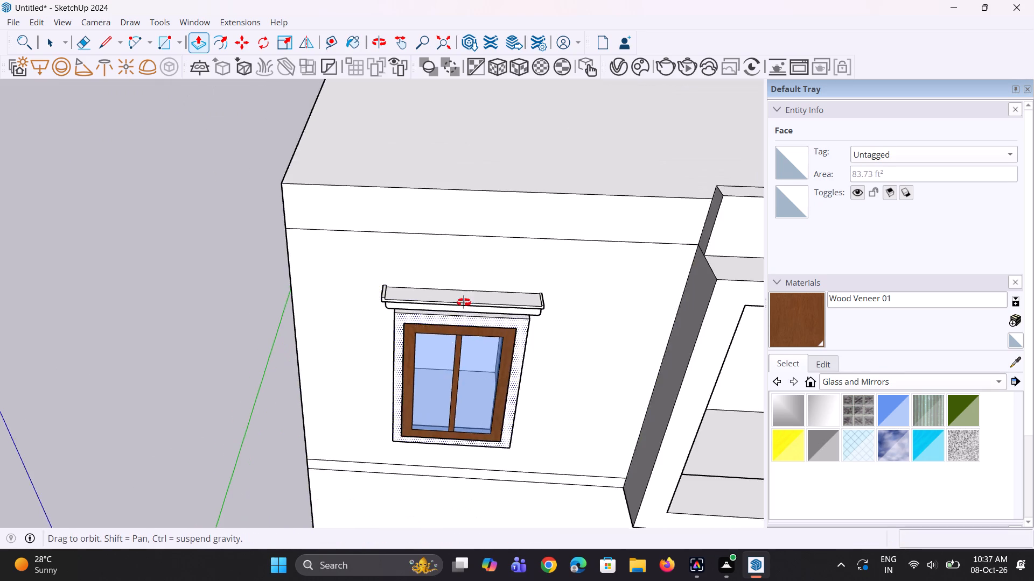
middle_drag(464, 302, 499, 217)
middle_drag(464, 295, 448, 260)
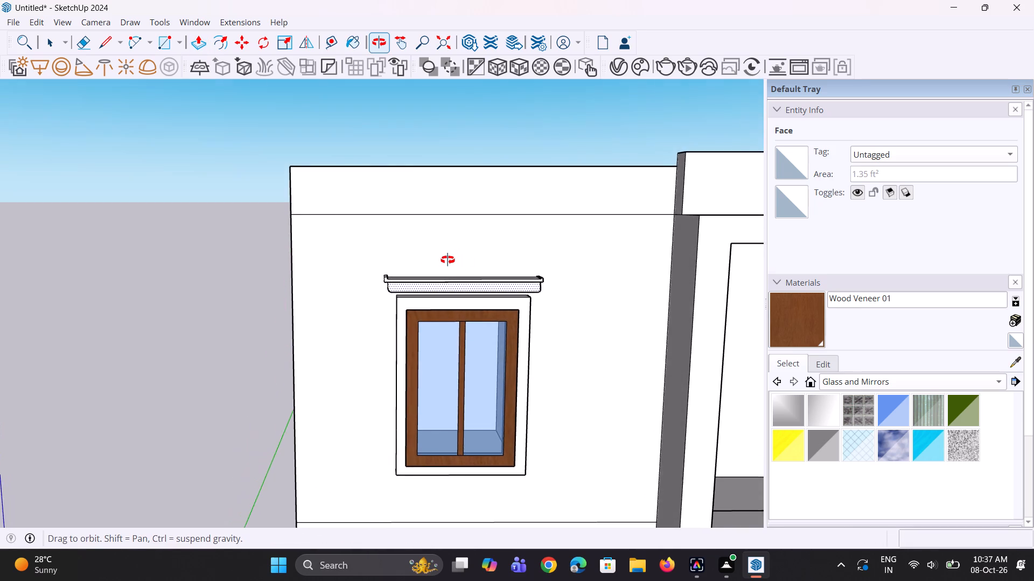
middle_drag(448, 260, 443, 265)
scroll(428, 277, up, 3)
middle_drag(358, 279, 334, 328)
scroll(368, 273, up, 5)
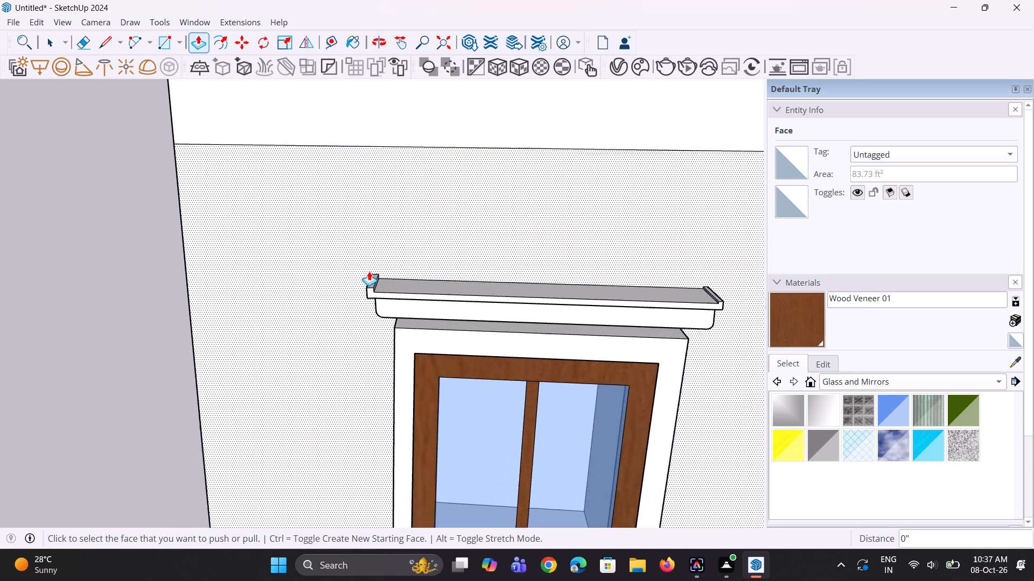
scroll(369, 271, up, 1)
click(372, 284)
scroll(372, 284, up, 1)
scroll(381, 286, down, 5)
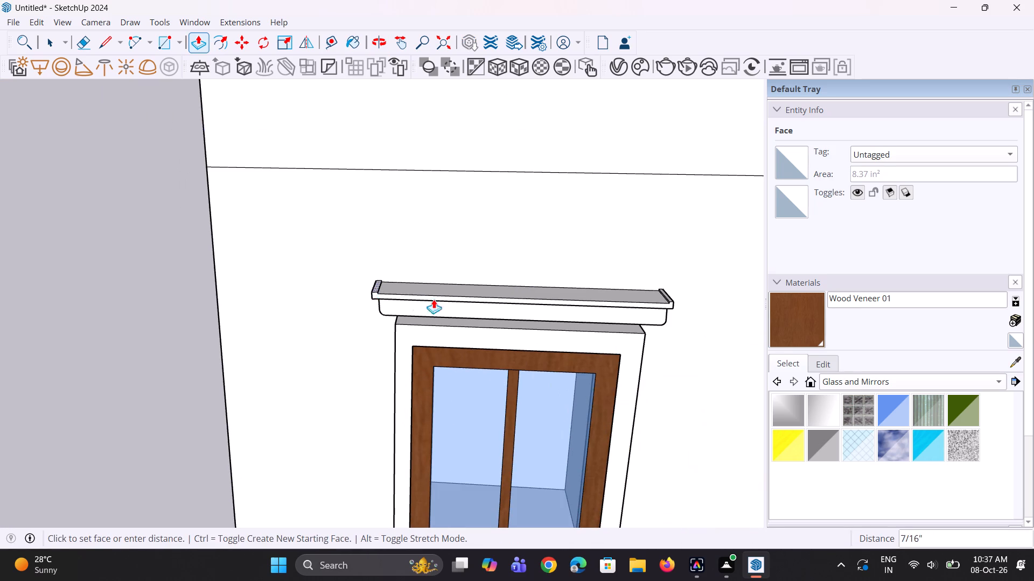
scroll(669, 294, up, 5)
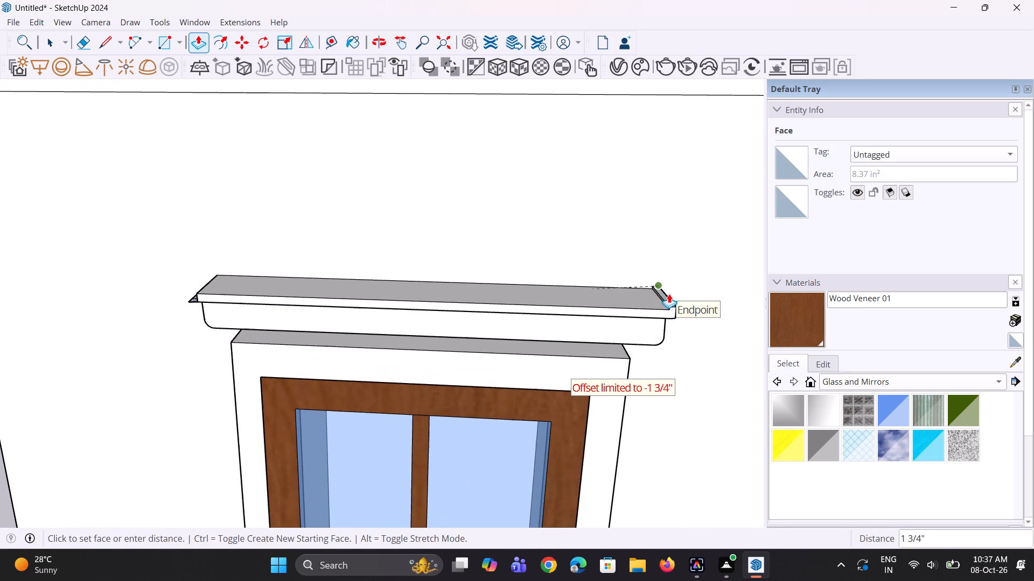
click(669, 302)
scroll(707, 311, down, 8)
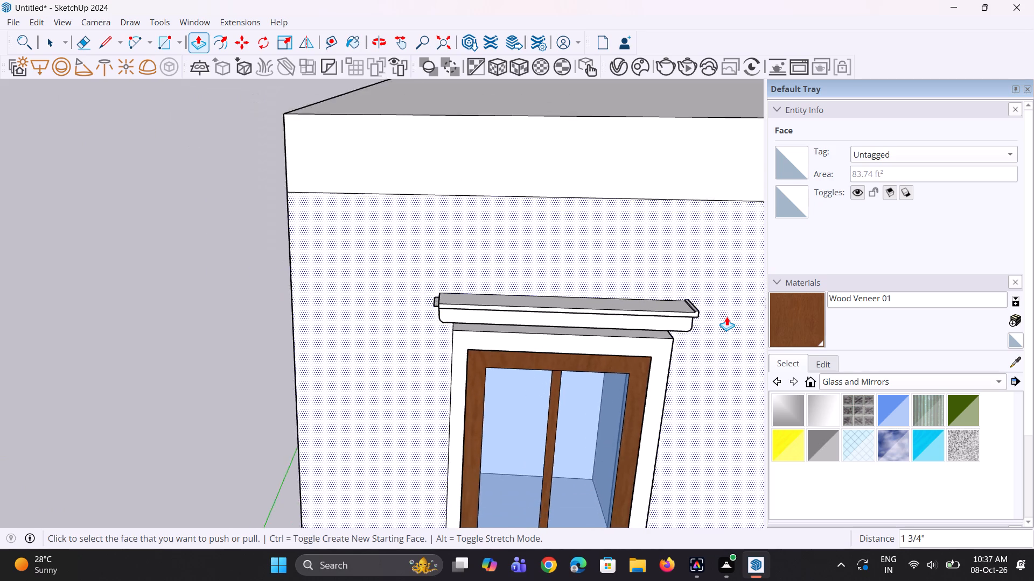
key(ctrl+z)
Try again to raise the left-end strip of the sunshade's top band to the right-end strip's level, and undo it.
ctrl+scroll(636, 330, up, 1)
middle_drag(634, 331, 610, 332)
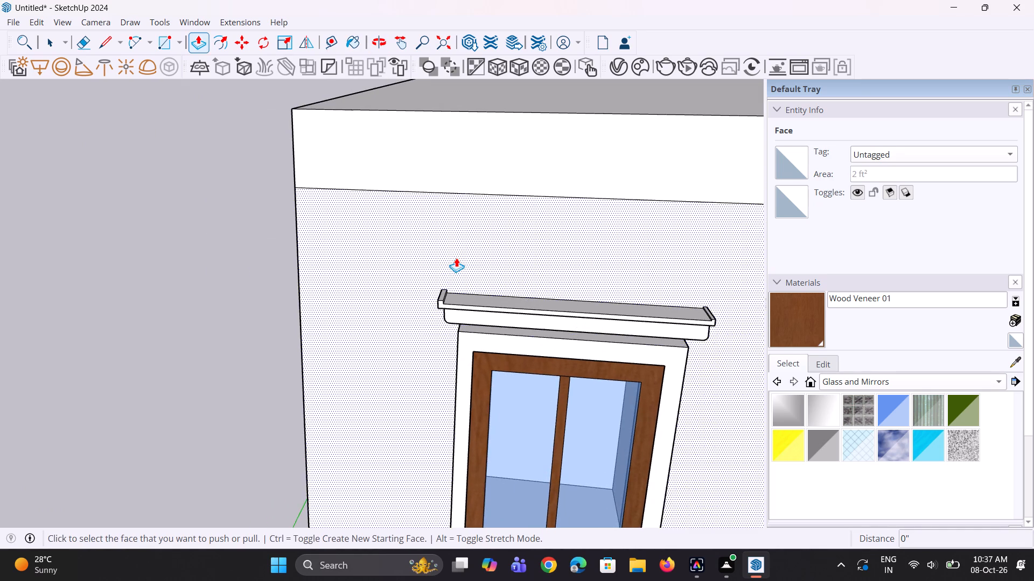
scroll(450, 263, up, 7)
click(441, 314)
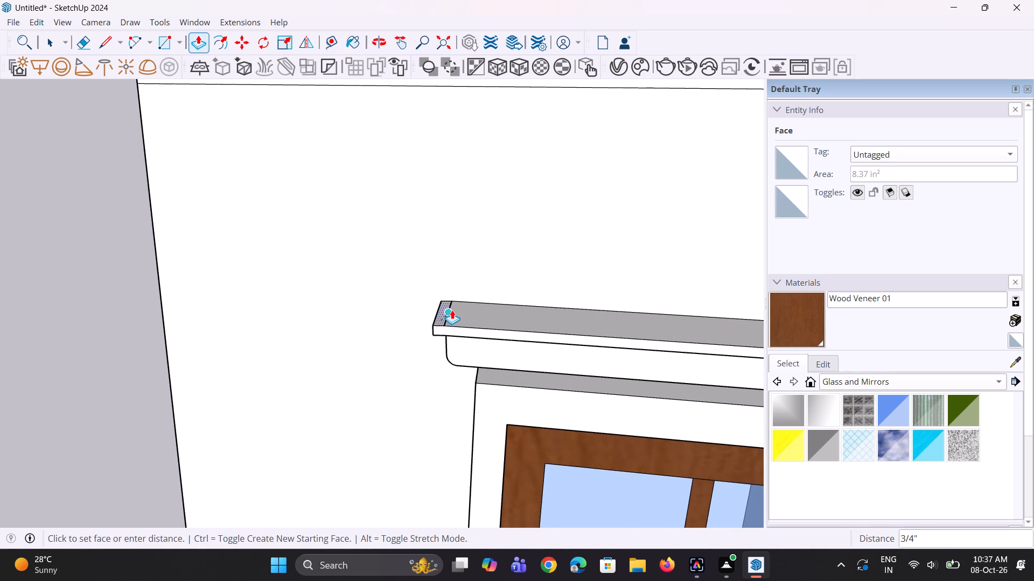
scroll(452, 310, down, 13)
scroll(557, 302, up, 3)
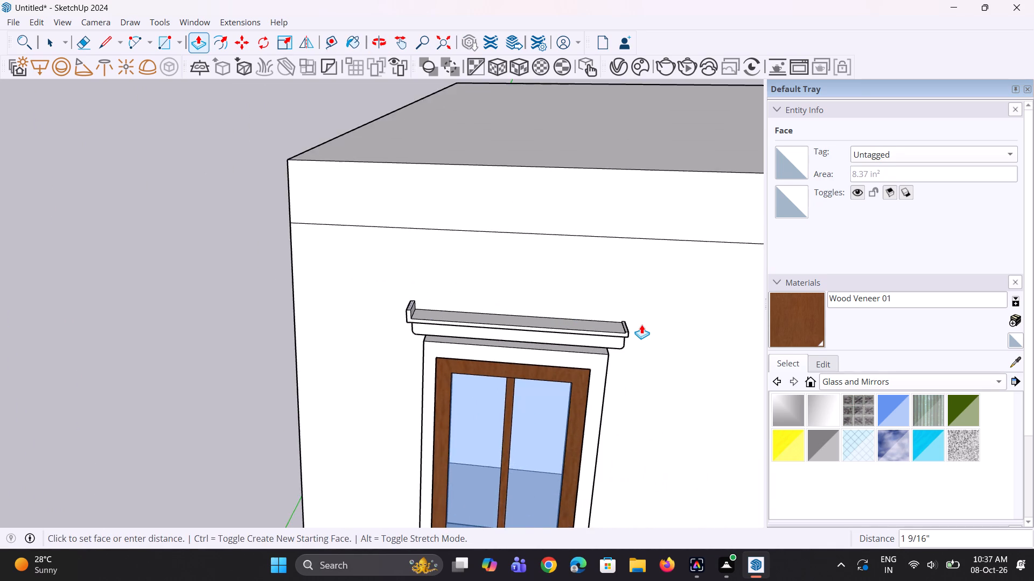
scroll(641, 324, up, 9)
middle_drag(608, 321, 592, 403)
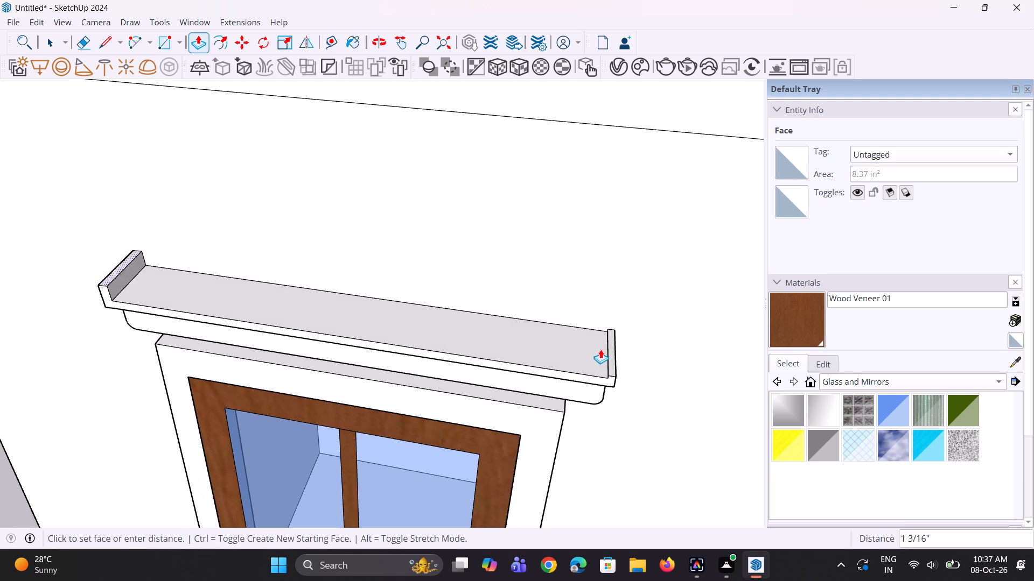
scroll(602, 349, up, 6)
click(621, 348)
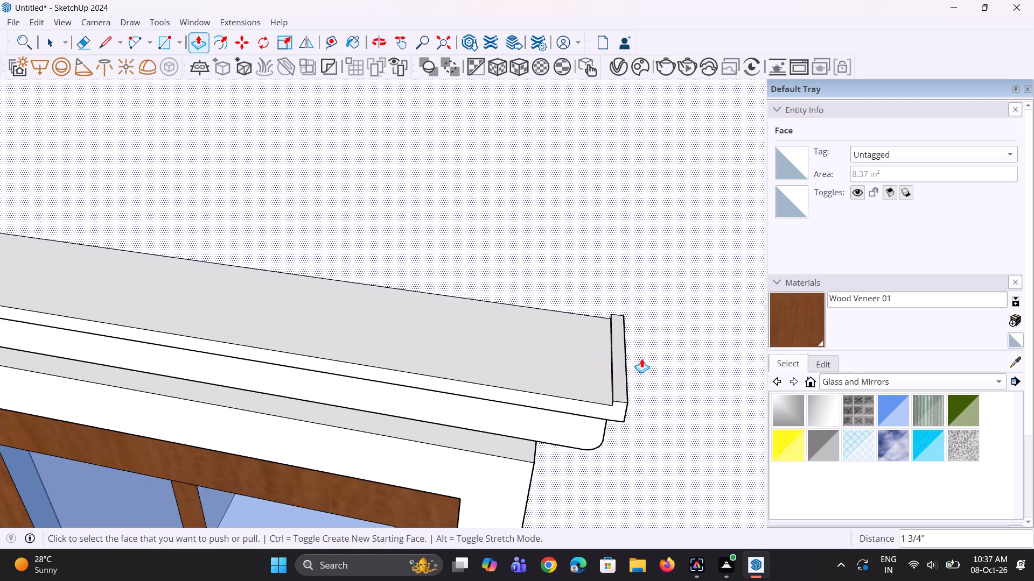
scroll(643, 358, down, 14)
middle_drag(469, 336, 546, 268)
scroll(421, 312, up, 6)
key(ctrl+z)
Raise the left-end strip of the sunshade's top band by about 7/16".
scroll(382, 330, up, 1)
scroll(382, 330, down, 4)
scroll(392, 306, up, 6)
click(392, 306)
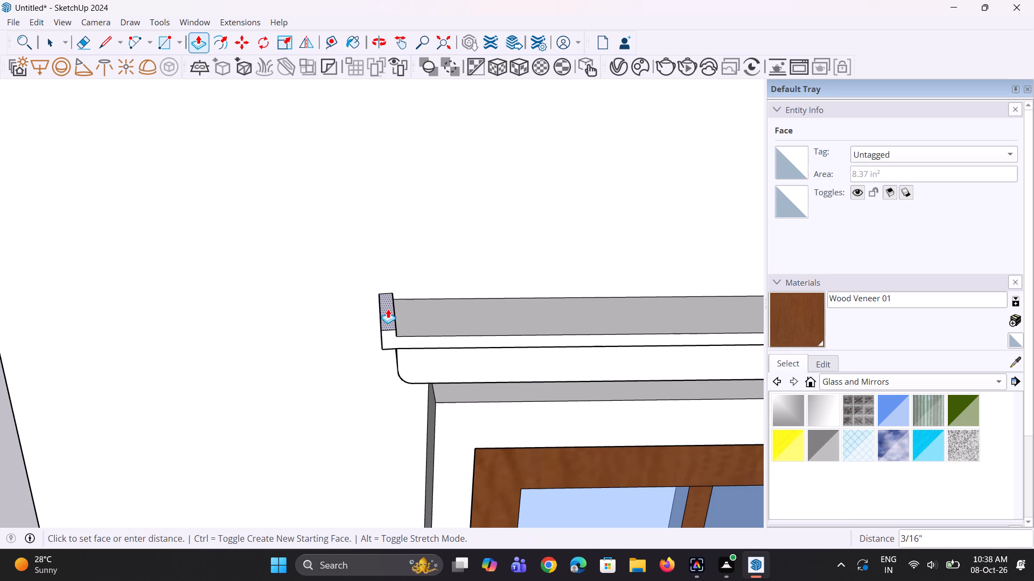
click(386, 311)
middle_drag(451, 368, 360, 363)
scroll(451, 368, down, 1)
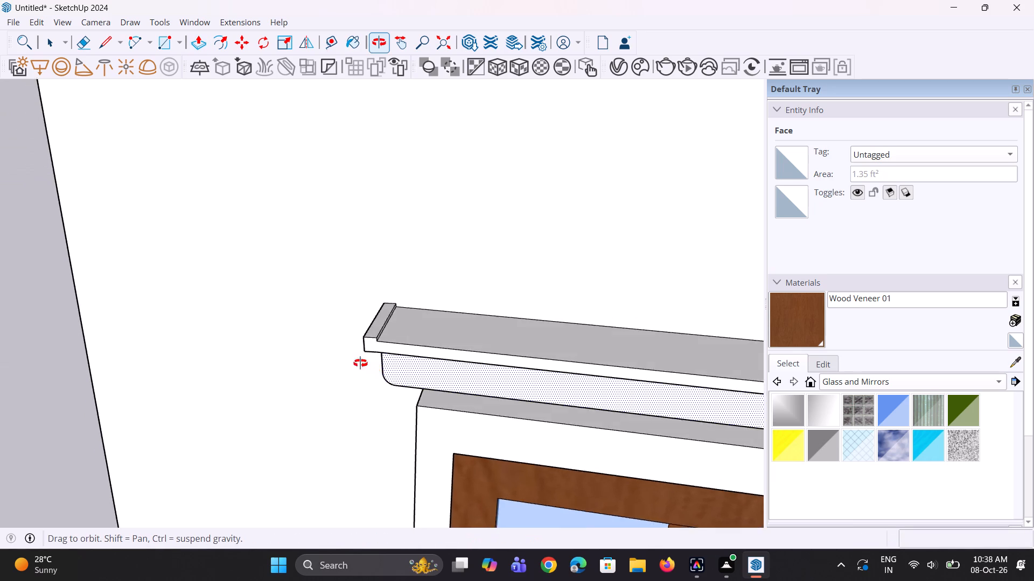
middle_drag(360, 363, 362, 329)
scroll(362, 329, up, 1)
scroll(362, 329, down, 11)
middle_drag(362, 332, 406, 321)
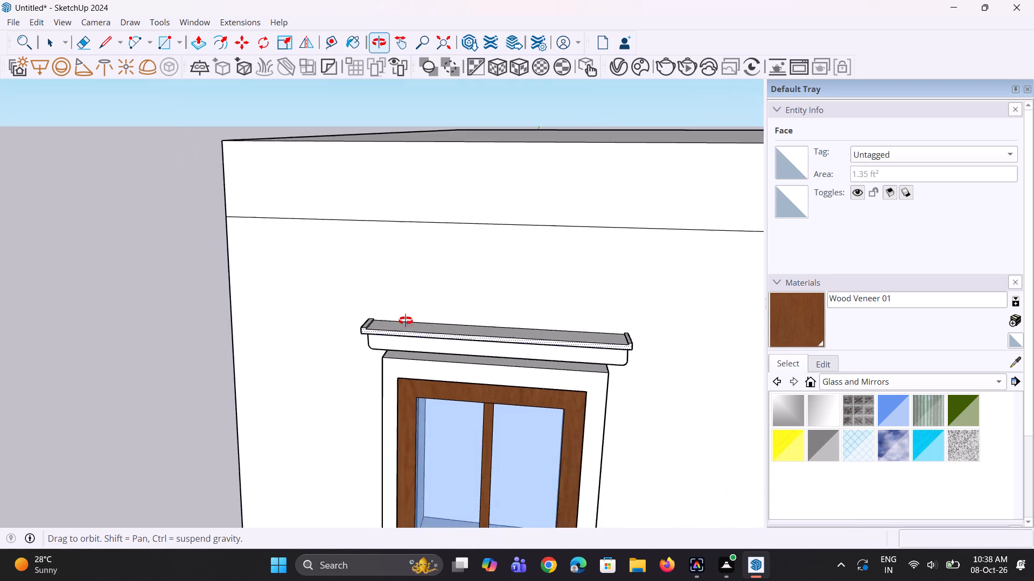
middle_drag(406, 321, 434, 309)
scroll(435, 332, down, 4)
middle_drag(452, 349, 463, 324)
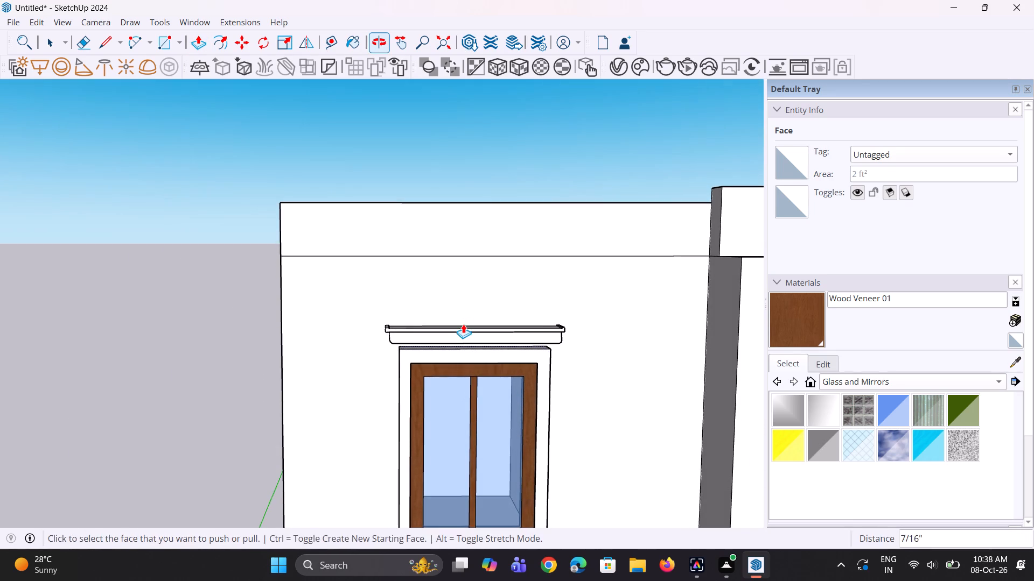
key(space)
key(space)
Examine the building's front facade and the window with its sunshade from several angles and distances.
scroll(418, 372, down, 8)
middle_drag(413, 388, 418, 349)
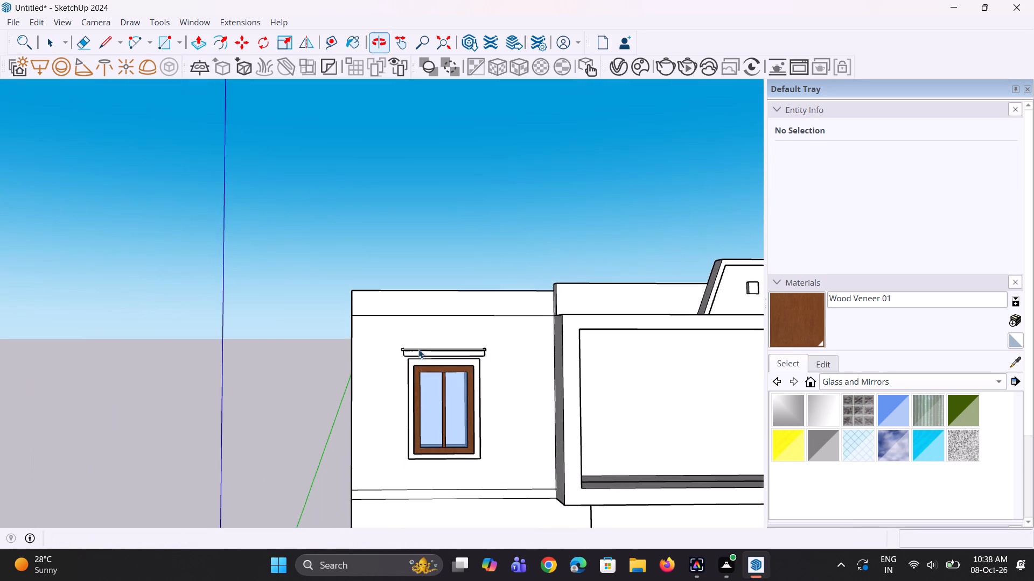
scroll(439, 387, down, 5)
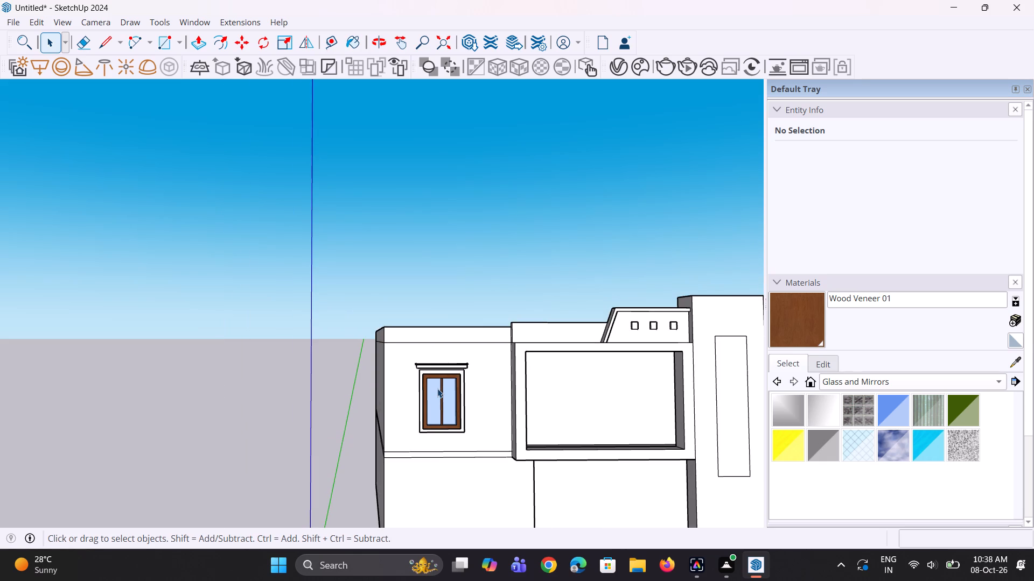
scroll(424, 393, down, 10)
middle_drag(389, 400, 388, 484)
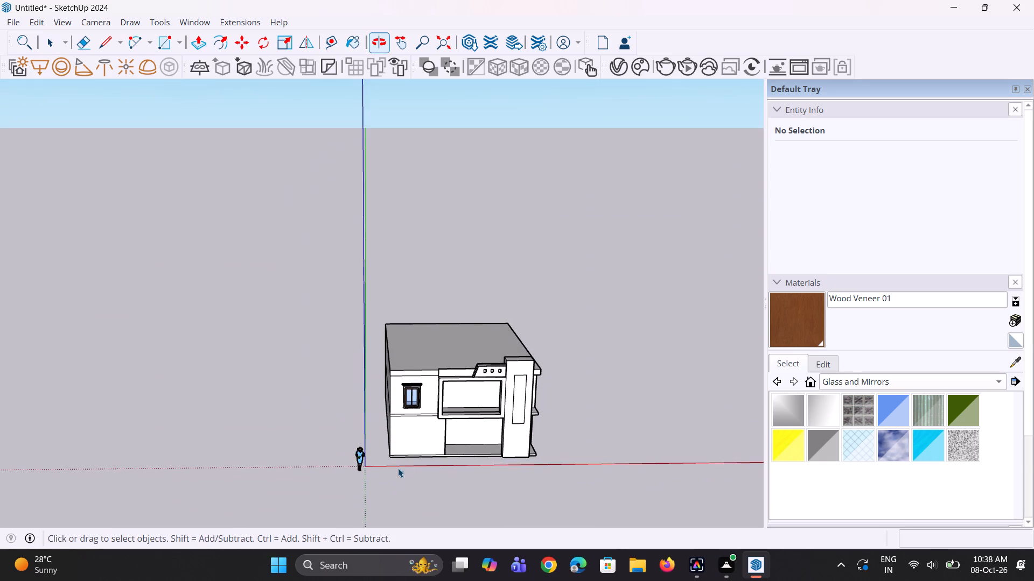
scroll(431, 440, up, 4)
scroll(467, 409, up, 3)
middle_drag(467, 409, 476, 368)
scroll(490, 362, up, 2)
middle_drag(490, 369, 437, 401)
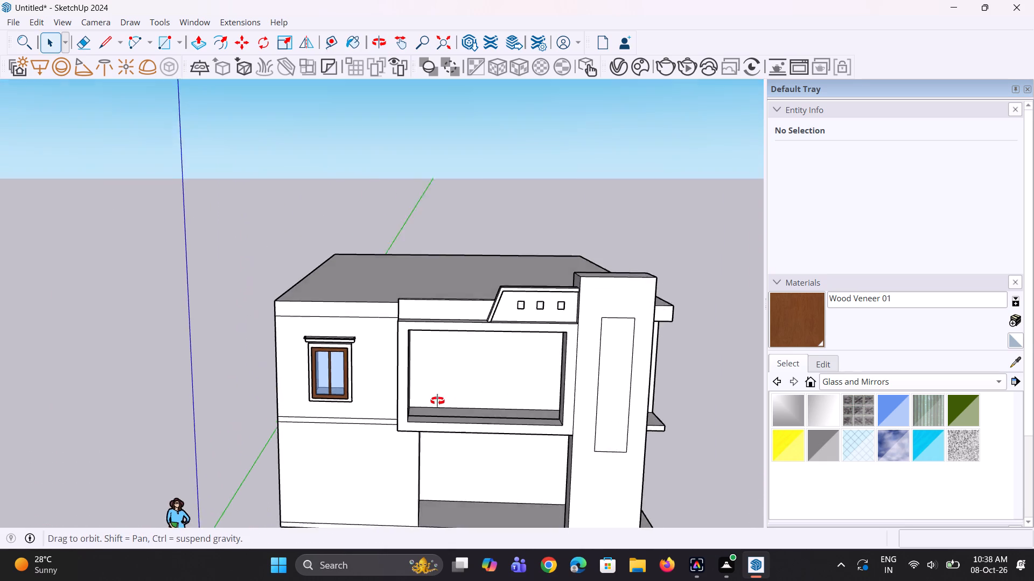
middle_drag(437, 401, 423, 408)
middle_drag(409, 413, 379, 416)
middle_drag(374, 417, 496, 374)
scroll(497, 374, down, 4)
middle_drag(497, 374, 385, 367)
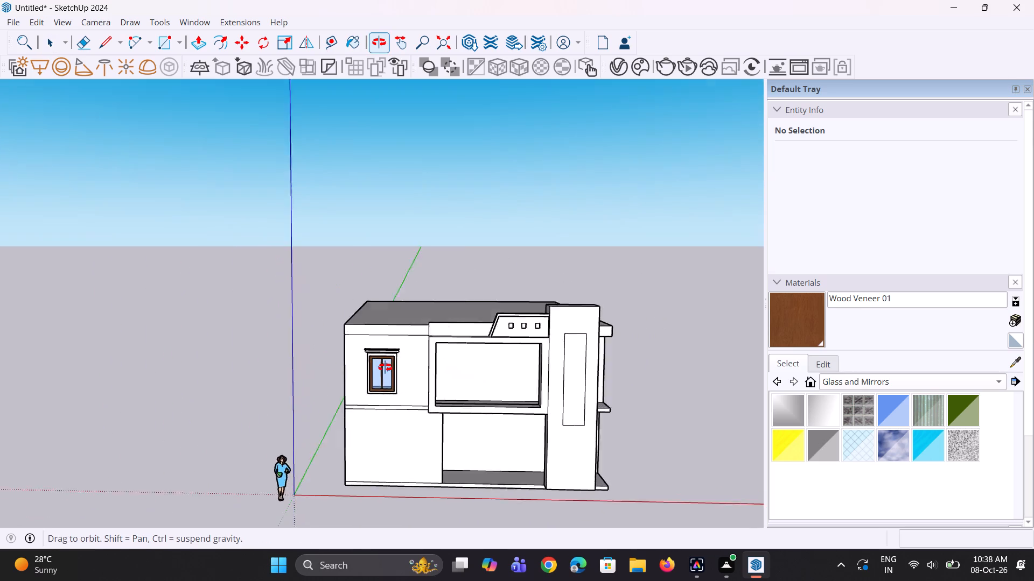
middle_drag(385, 367, 542, 392)
scroll(541, 392, up, 6)
middle_drag(515, 400, 508, 405)
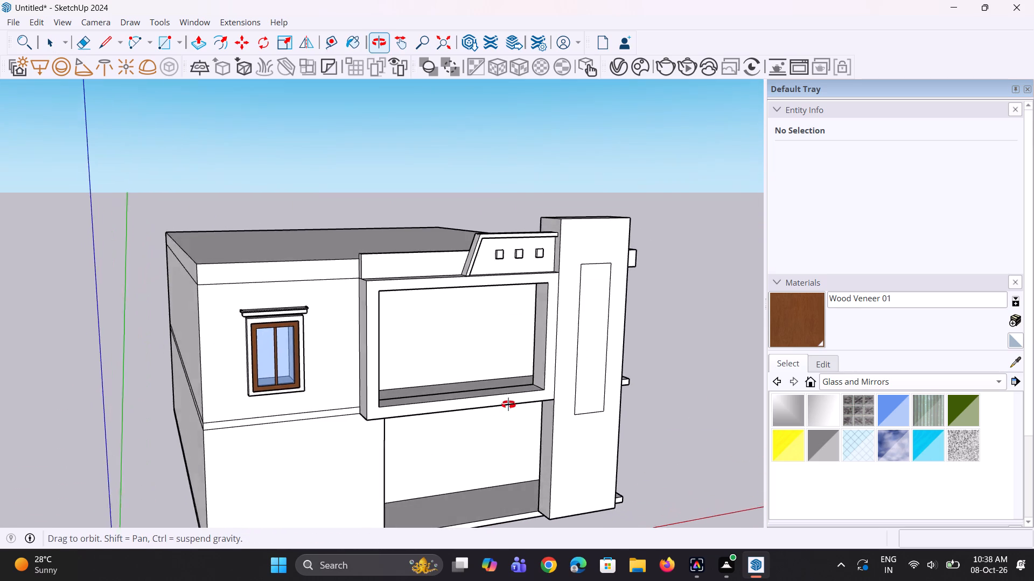
middle_drag(508, 405, 484, 412)
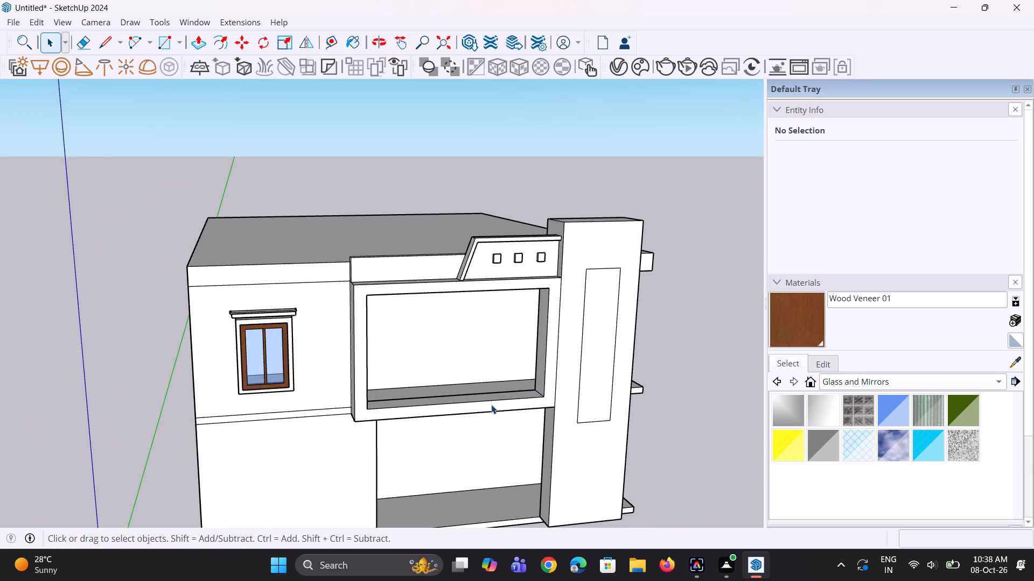
scroll(474, 400, down, 3)
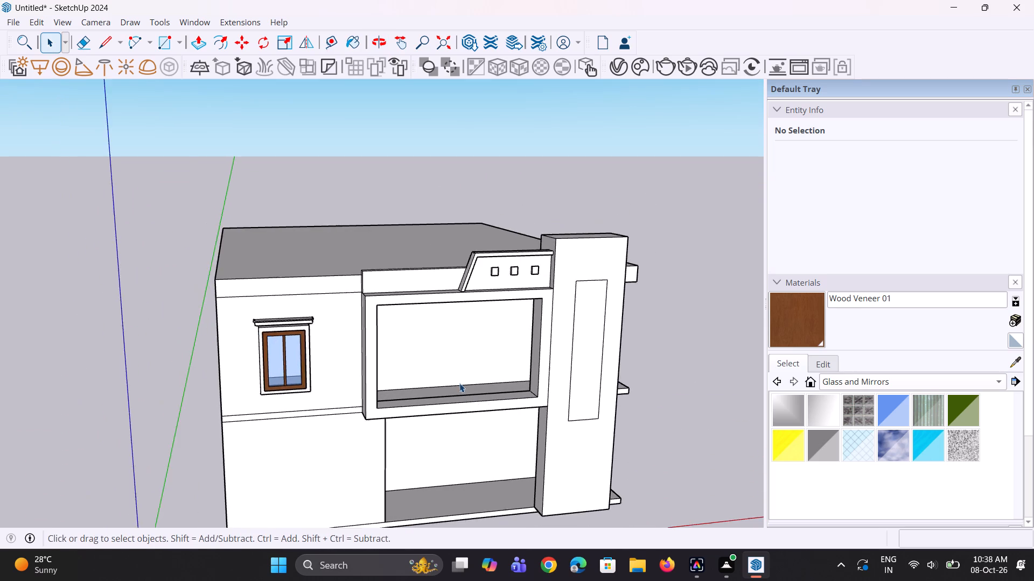
scroll(459, 383, down, 3)
middle_drag(457, 376, 424, 382)
scroll(424, 382, up, 4)
middle_drag(410, 434, 399, 431)
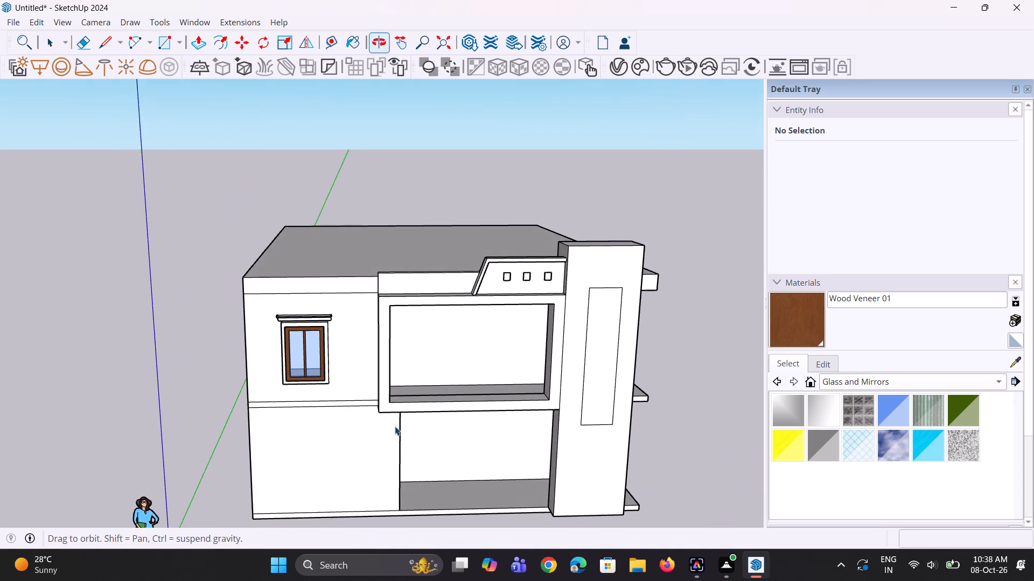
Draw a rectangle about 4 15/16" by 2 7/16" on the projecting frame's bottom inner ledge, near its left corner.
scroll(389, 426, up, 3)
middle_drag(389, 426, 381, 459)
scroll(397, 420, up, 3)
key(r)
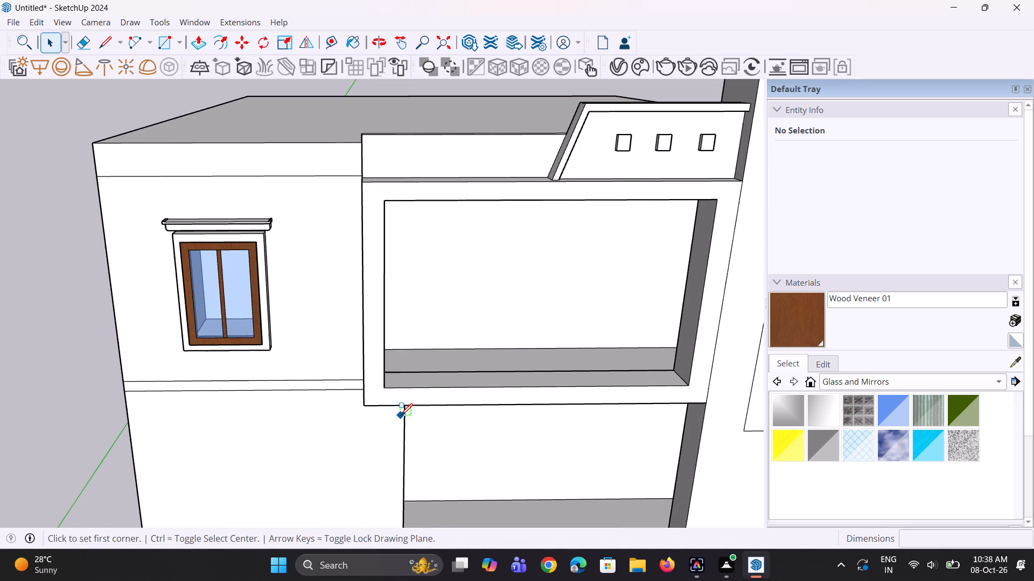
scroll(421, 389, down, 4)
middle_drag(421, 389, 382, 442)
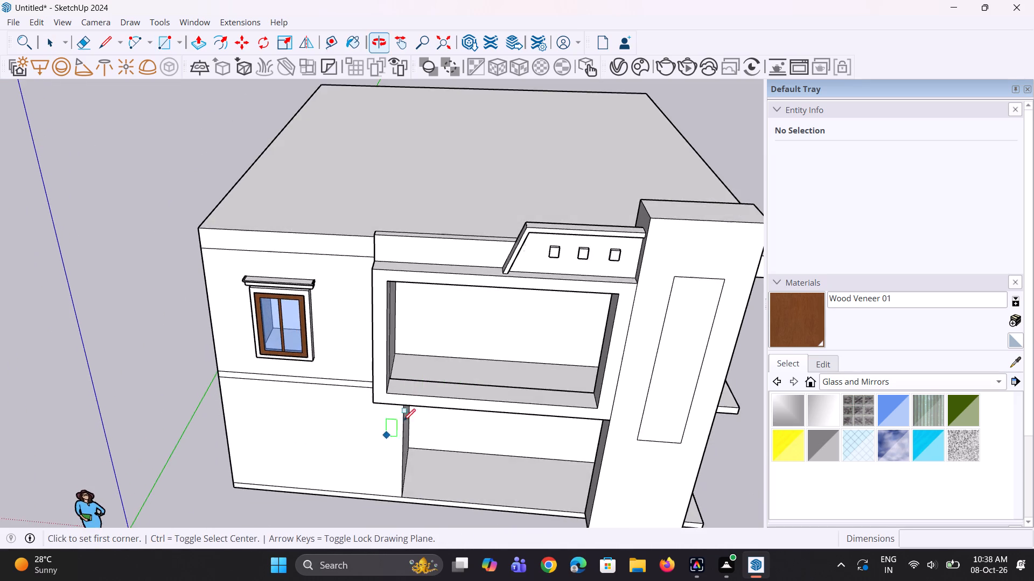
scroll(410, 409, up, 12)
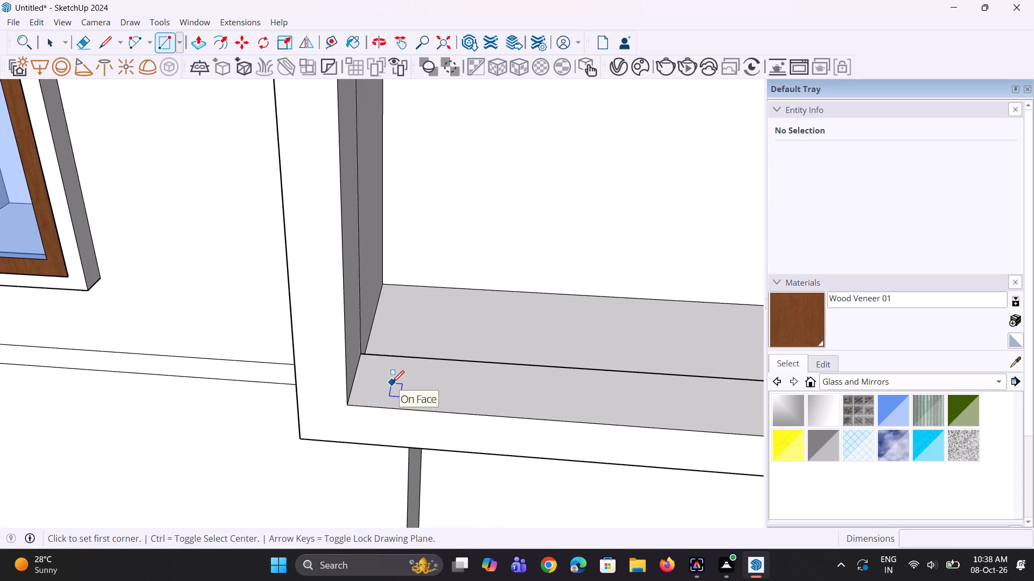
click(379, 371)
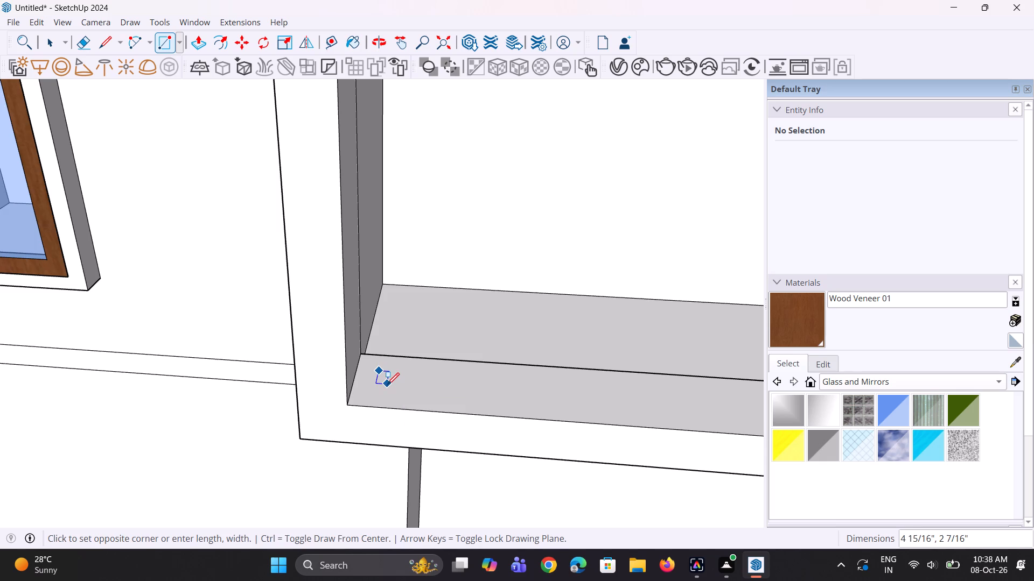
click(387, 385)
middle_drag(385, 411, 389, 402)
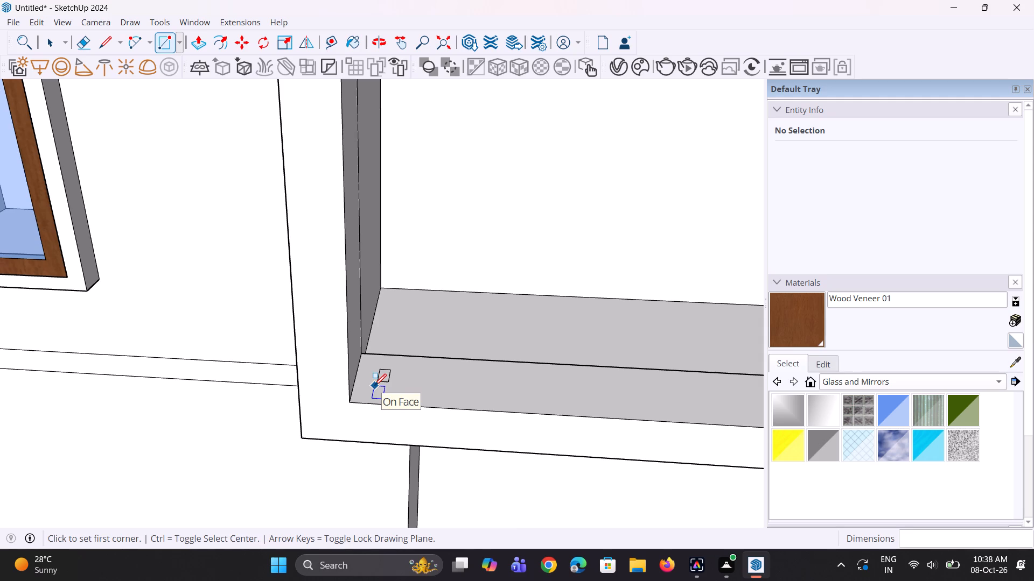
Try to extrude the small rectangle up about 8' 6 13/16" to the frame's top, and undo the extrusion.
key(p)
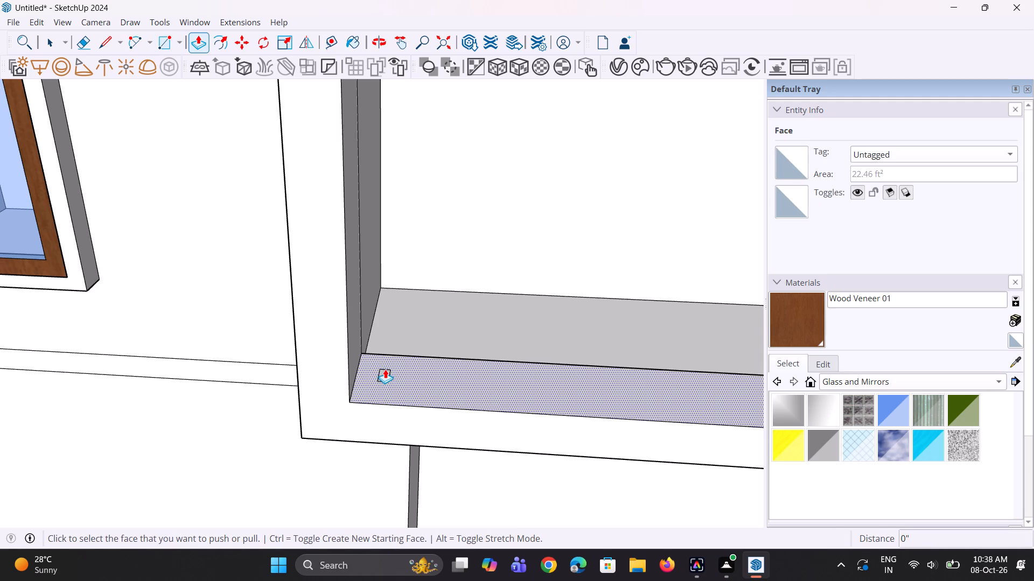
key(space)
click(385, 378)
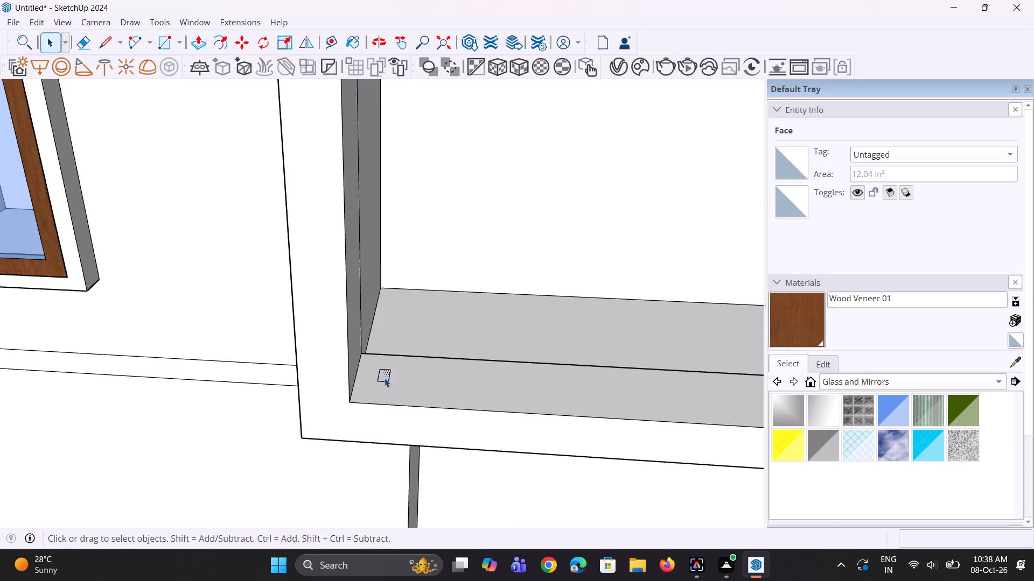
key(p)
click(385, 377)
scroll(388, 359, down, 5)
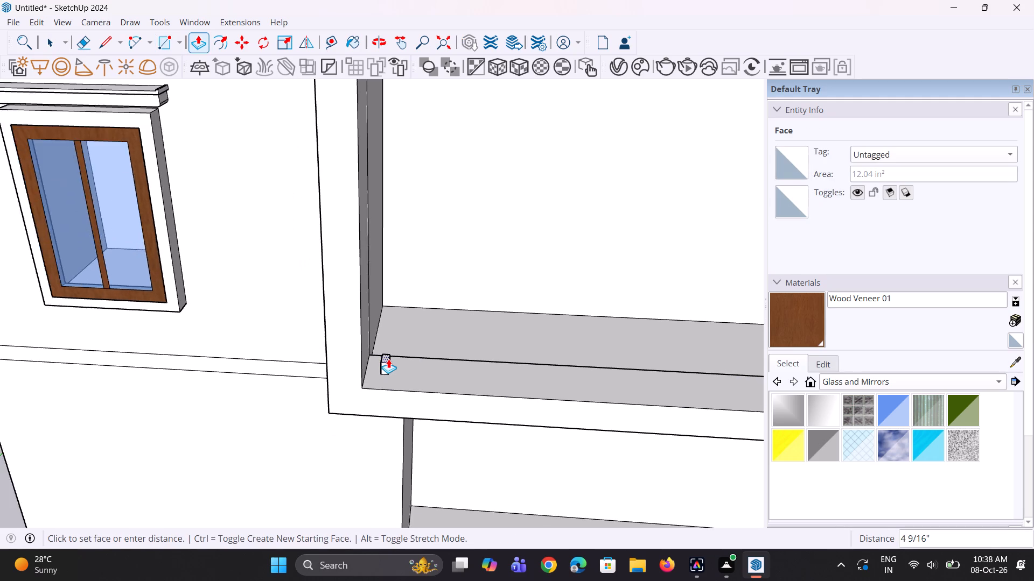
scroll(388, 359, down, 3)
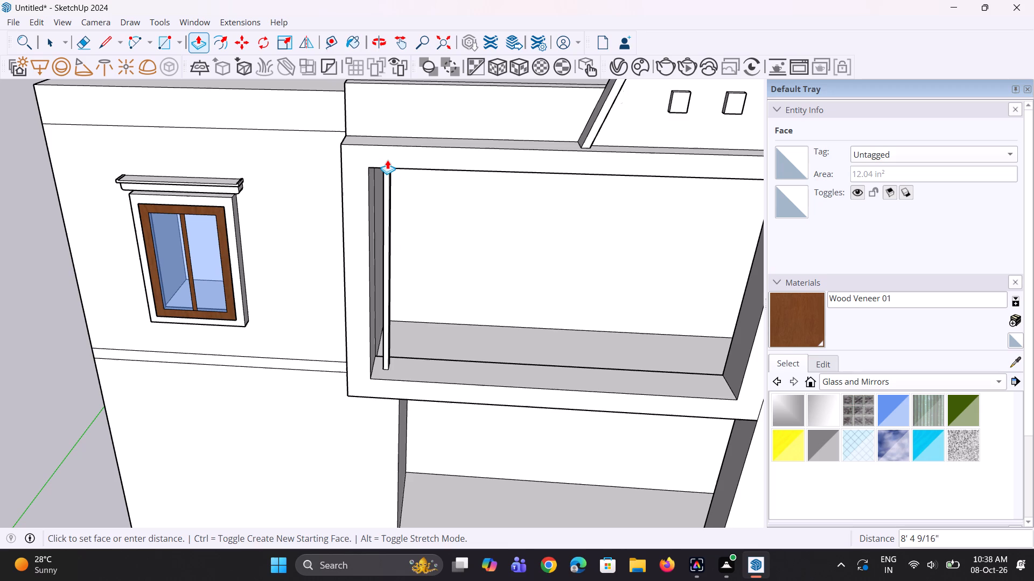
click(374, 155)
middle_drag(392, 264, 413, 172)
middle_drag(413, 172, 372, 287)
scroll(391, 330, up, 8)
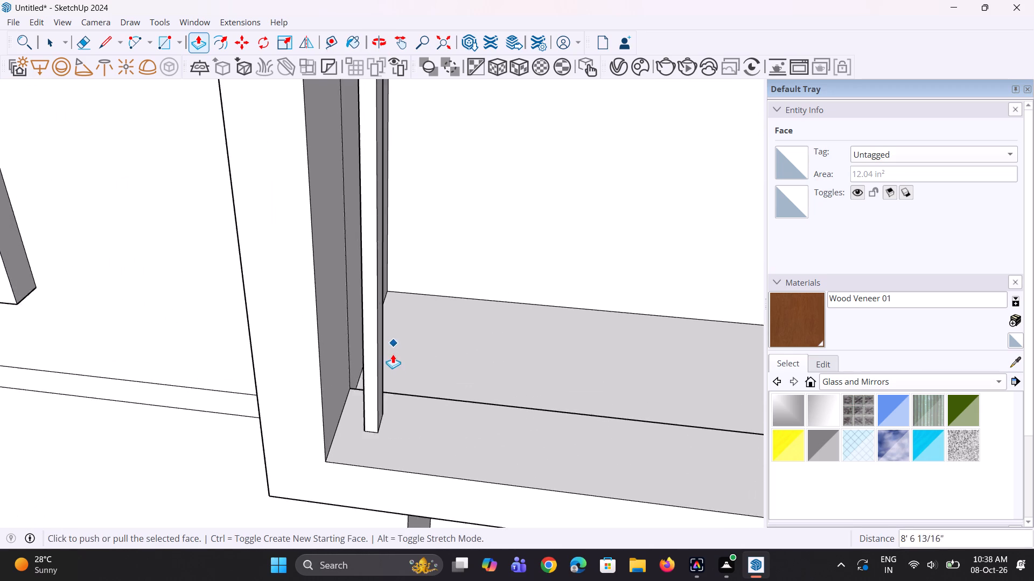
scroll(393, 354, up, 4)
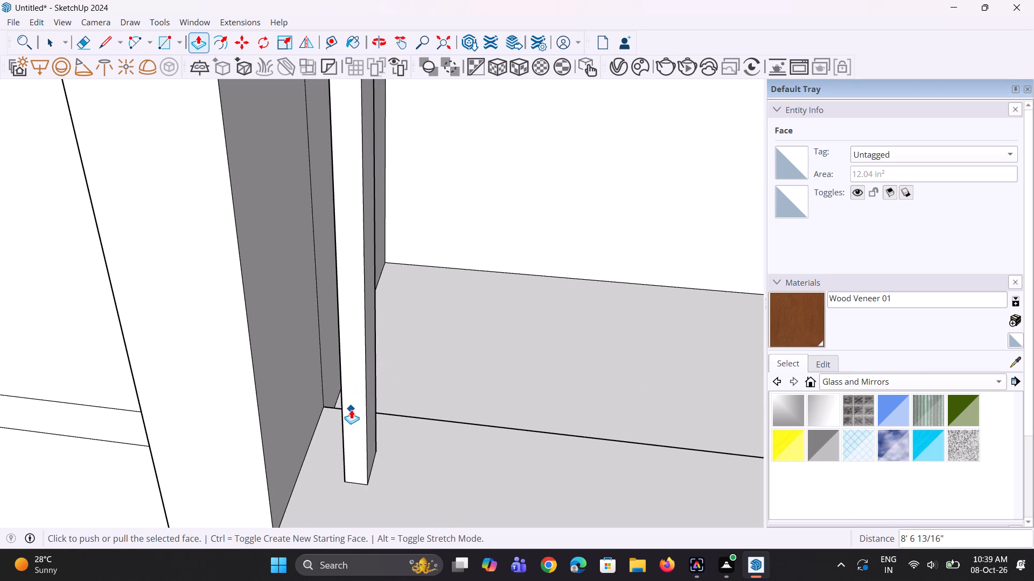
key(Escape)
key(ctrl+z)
Widen the small rectangle on the ledge by moving its right edge outward about 5/16".
scroll(358, 493, up, 2)
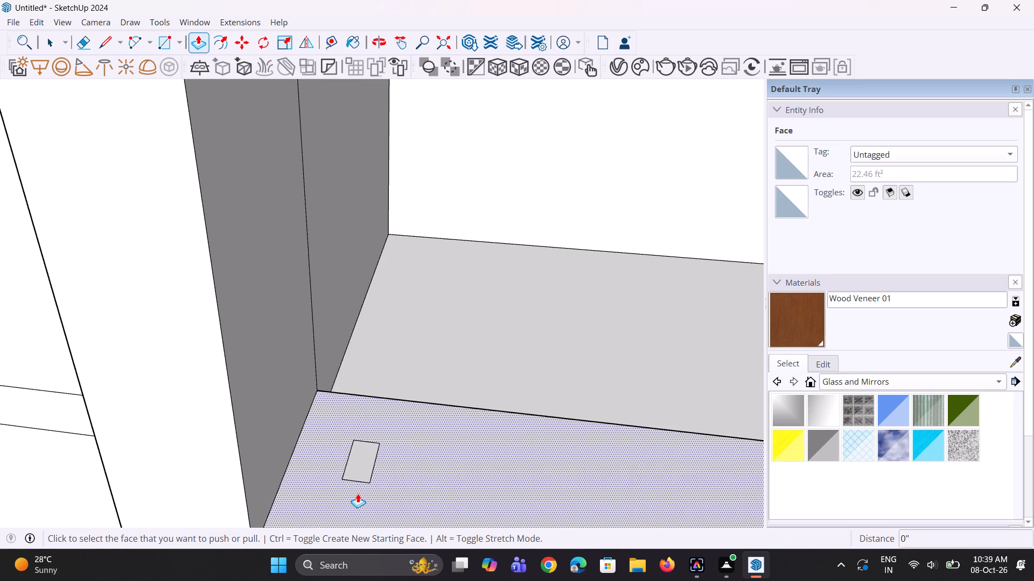
key(space)
key(space)
click(372, 471)
scroll(372, 473, up, 1)
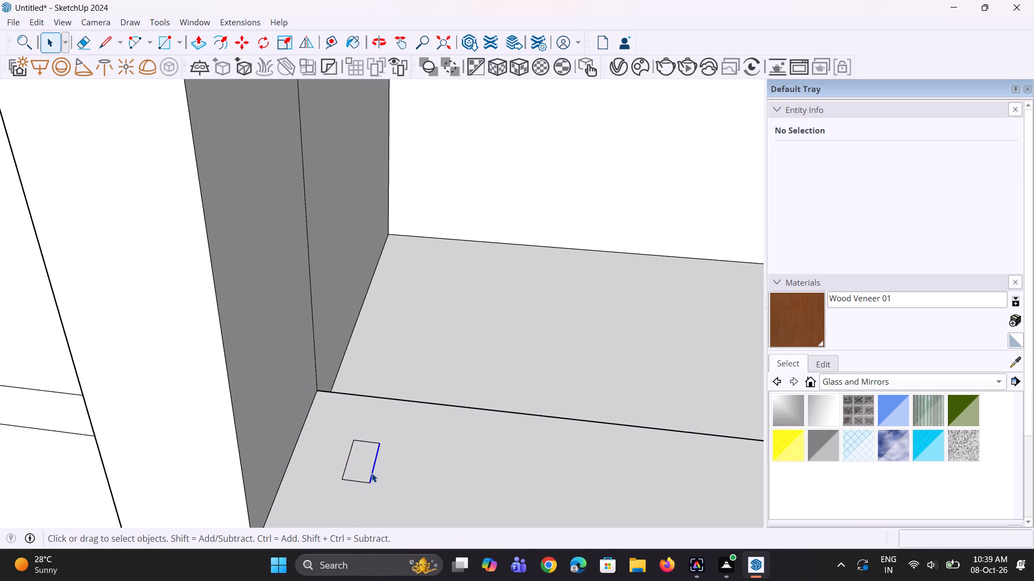
scroll(372, 473, up, 2)
key(m)
click(369, 487)
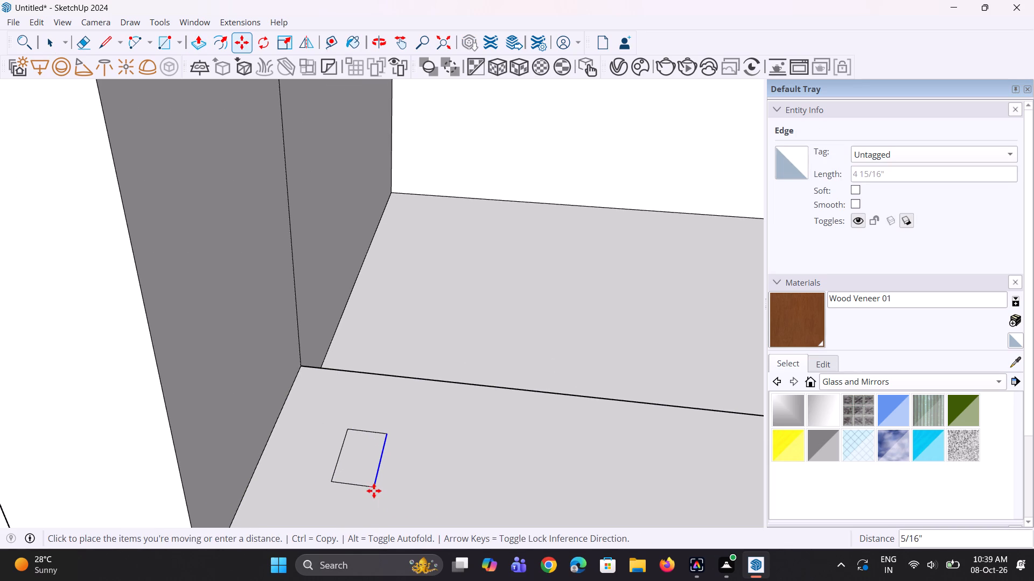
click(374, 491)
middle_drag(383, 491, 409, 481)
key(space)
key(space)
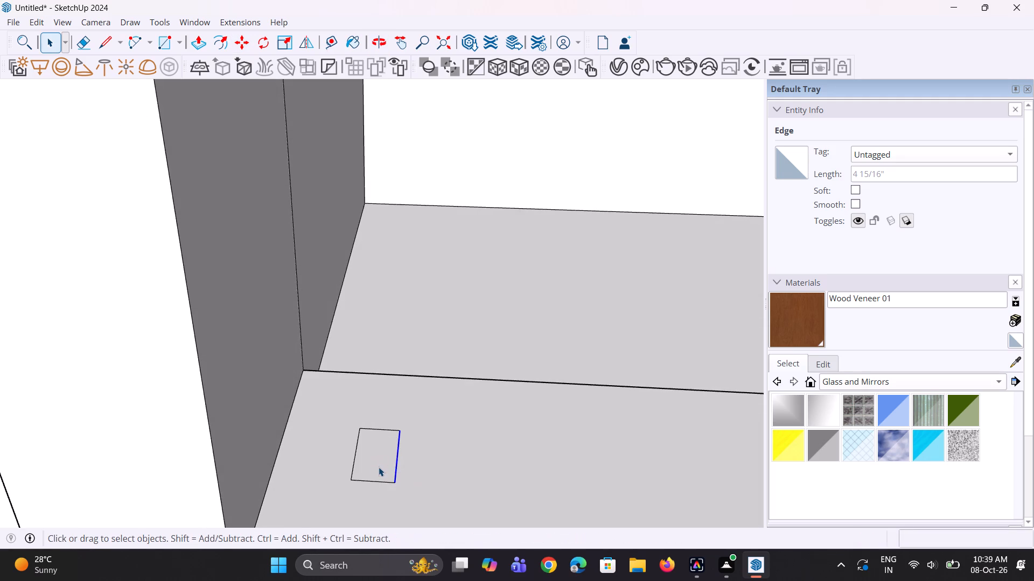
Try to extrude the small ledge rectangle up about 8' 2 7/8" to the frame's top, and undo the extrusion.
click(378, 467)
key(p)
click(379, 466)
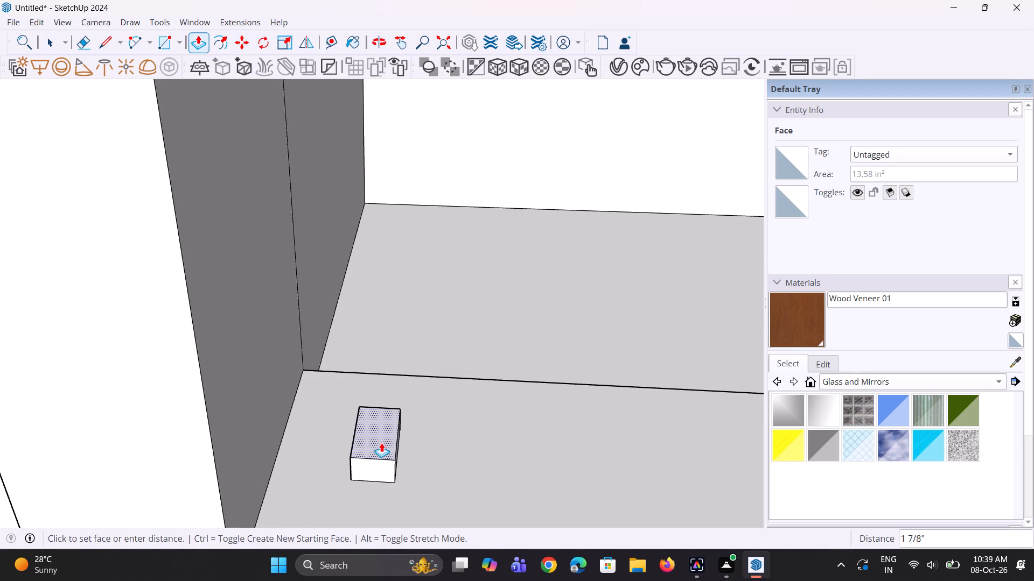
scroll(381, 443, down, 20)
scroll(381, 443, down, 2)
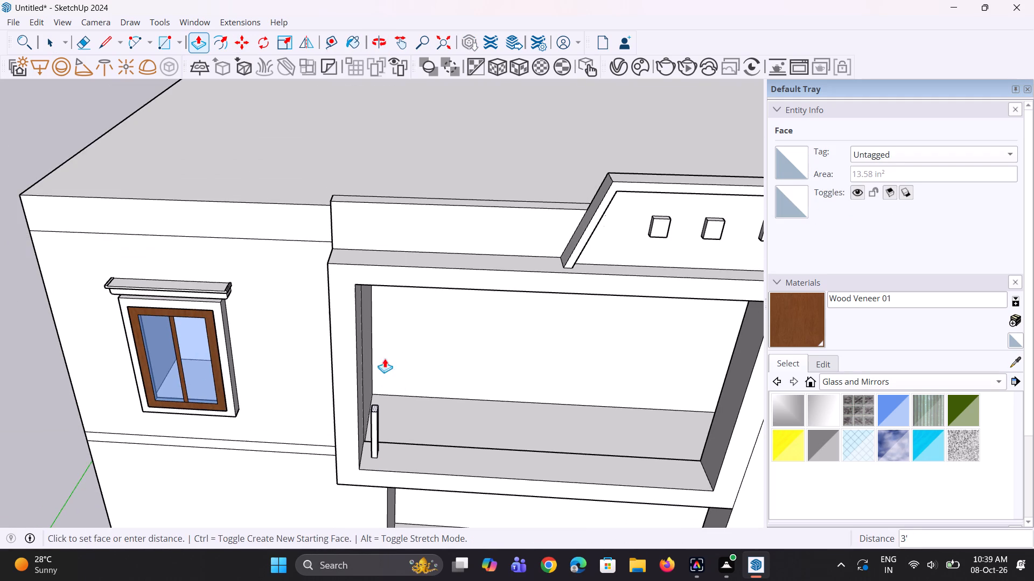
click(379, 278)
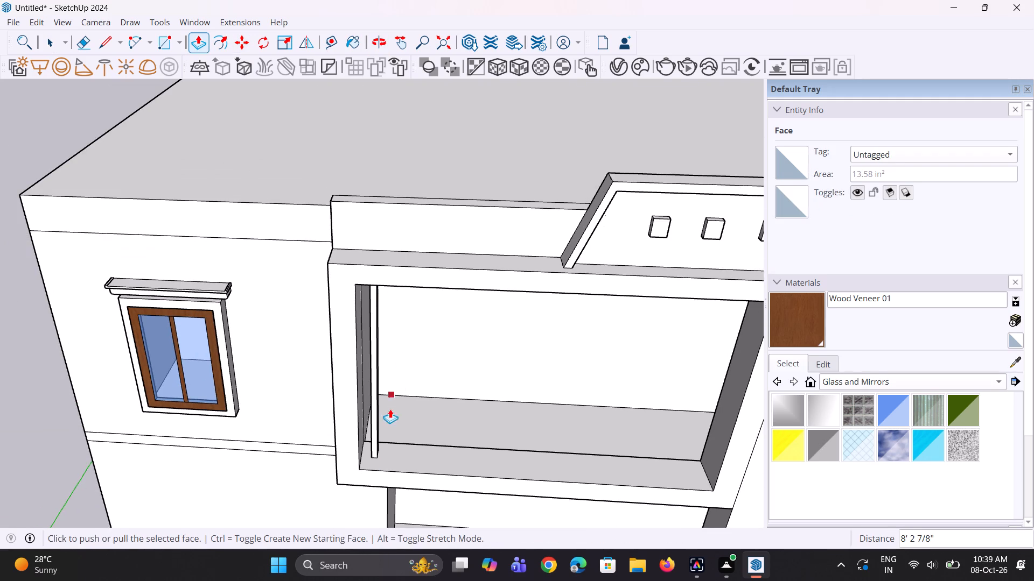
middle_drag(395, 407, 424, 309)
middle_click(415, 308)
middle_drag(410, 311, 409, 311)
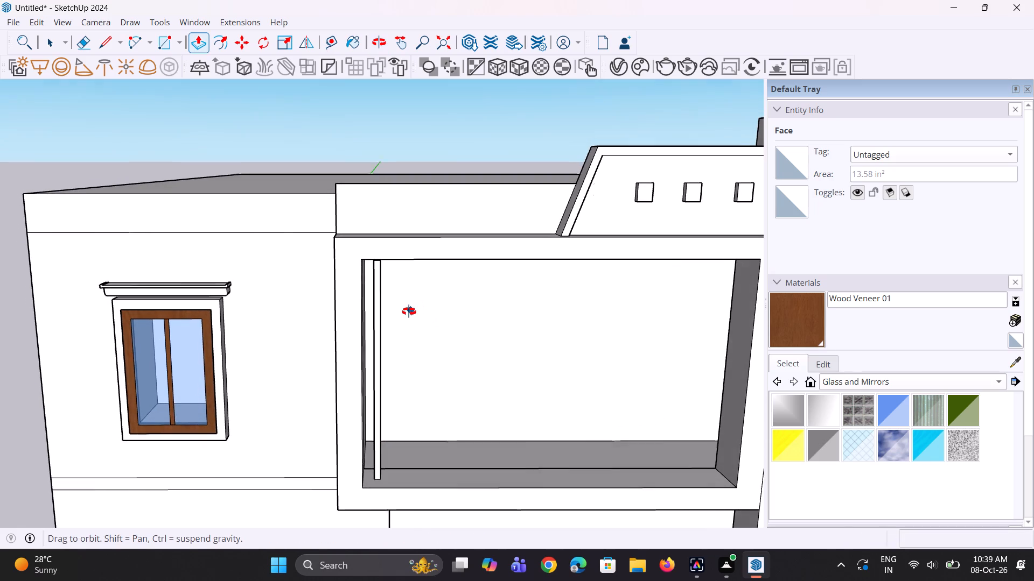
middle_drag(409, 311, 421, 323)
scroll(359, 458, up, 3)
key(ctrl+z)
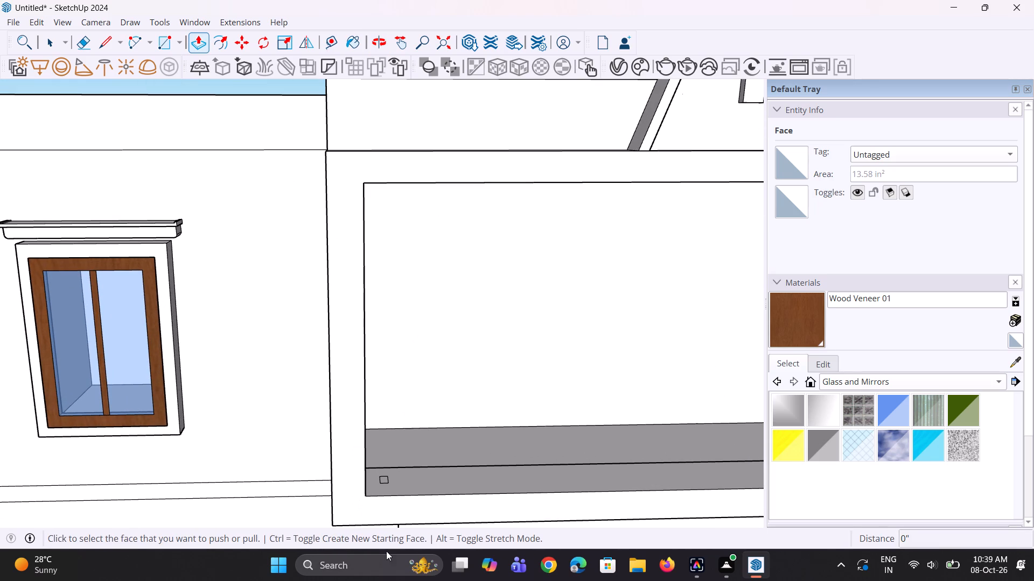
Widen the small rectangle on the frame's bottom ledge further by moving its right edge slightly outward.
middle_drag(387, 544, 371, 544)
scroll(404, 454, down, 4)
middle_drag(404, 454, 393, 509)
key(space)
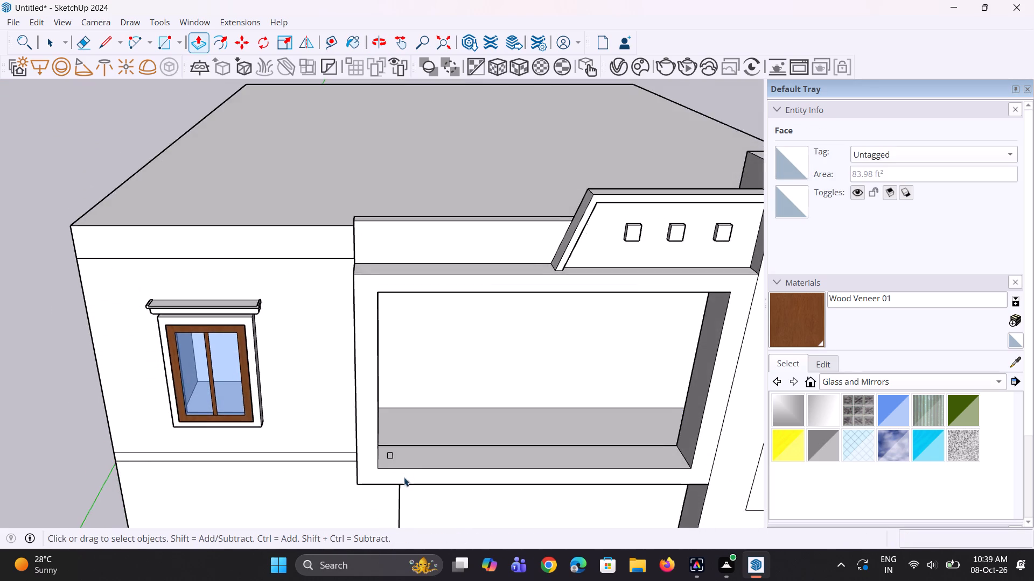
scroll(404, 470, up, 13)
key(space)
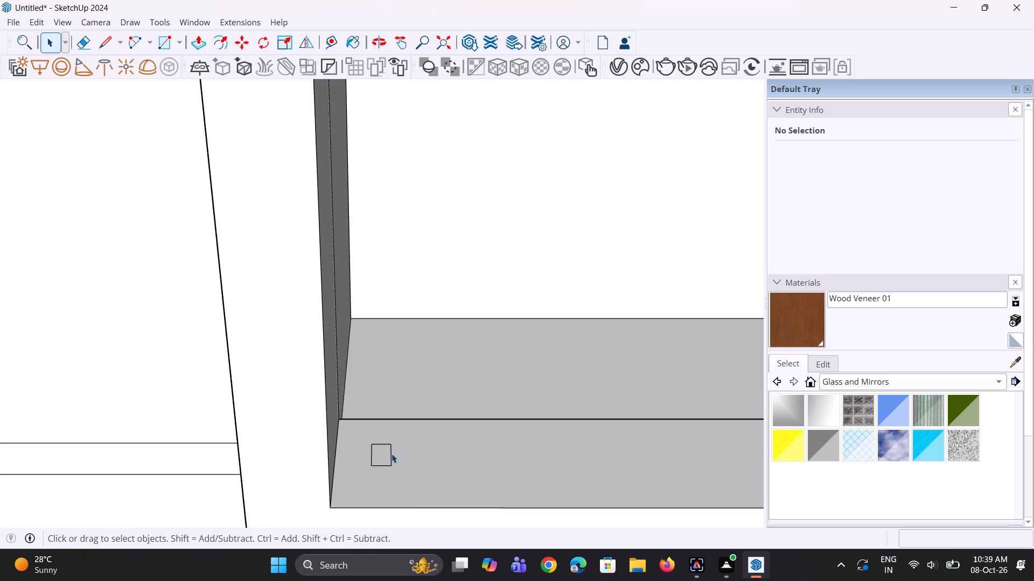
click(392, 460)
scroll(392, 466, up, 3)
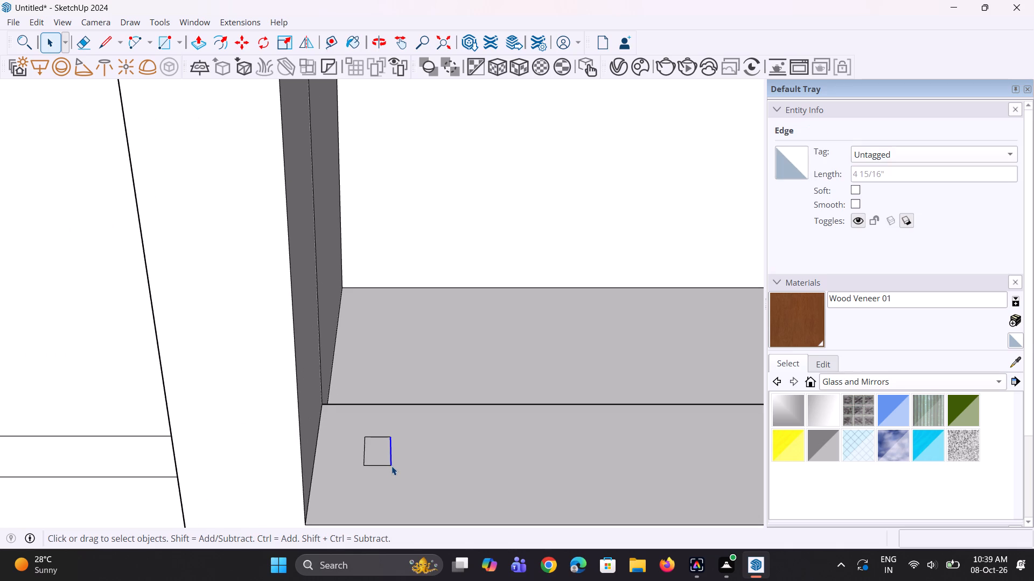
key(m)
scroll(392, 466, up, 3)
click(392, 466)
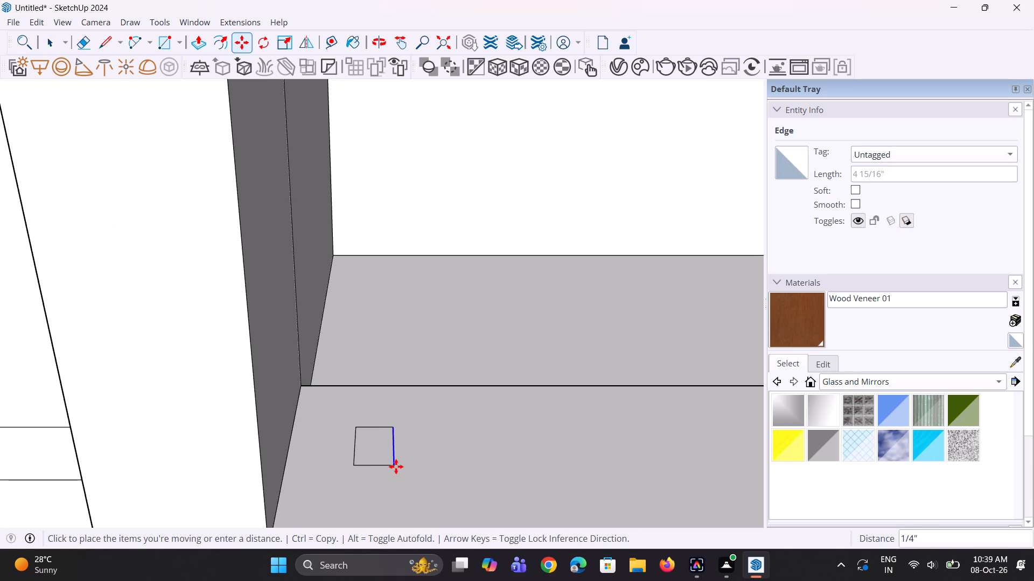
click(397, 466)
scroll(373, 501, down, 5)
key(space)
key(space)
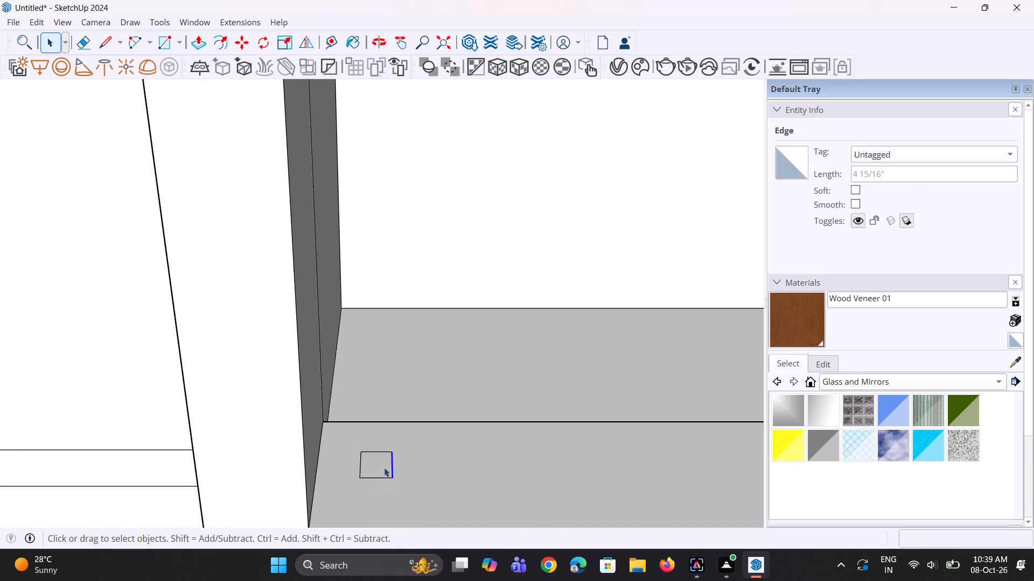
Copy the small rectangle along the ledge at about 5 11/16" spacing and multiply it to 7 copies.
click(382, 460)
scroll(379, 474, up, 1)
key(m)
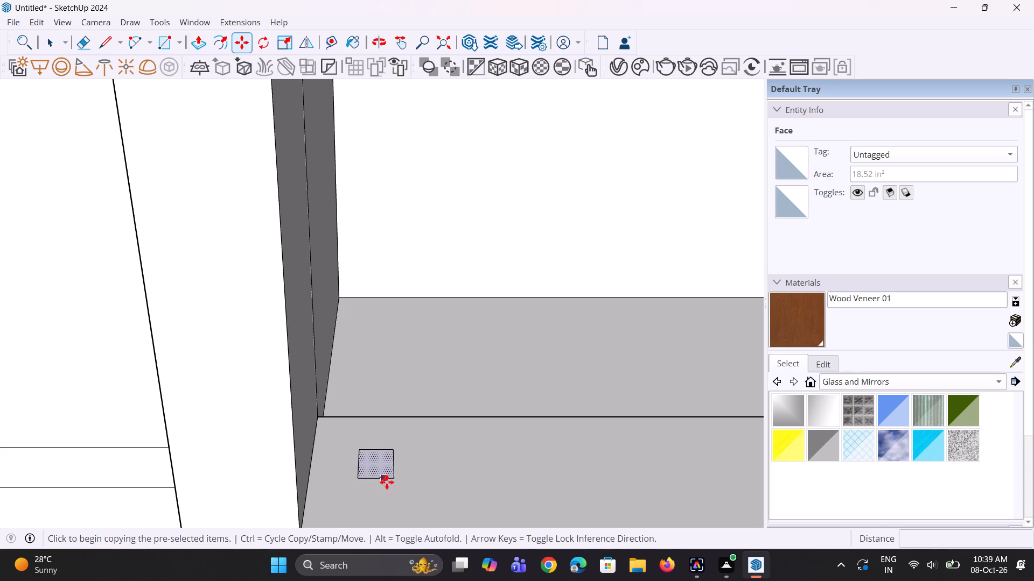
click(393, 480)
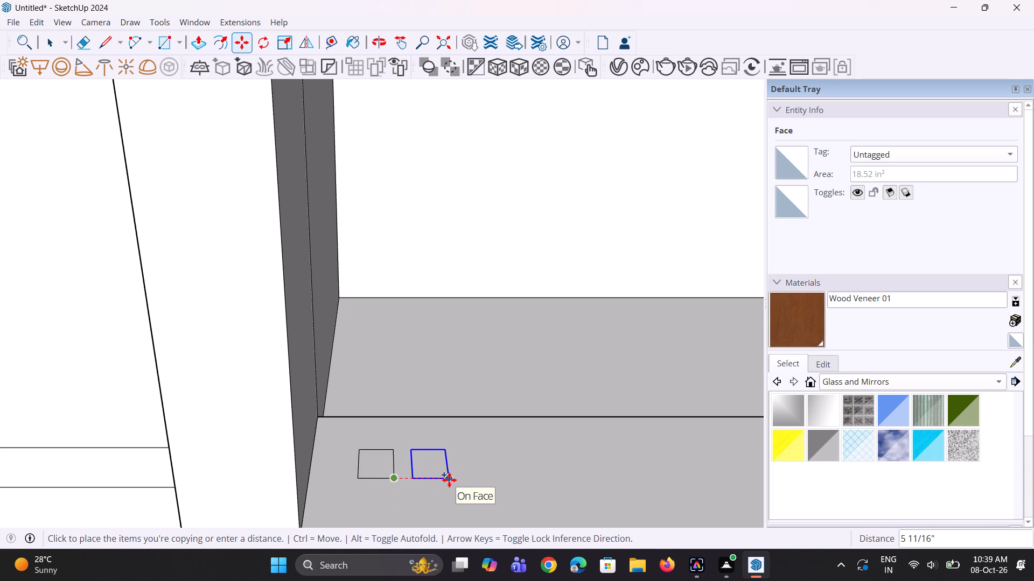
click(449, 480)
key(asterisk)
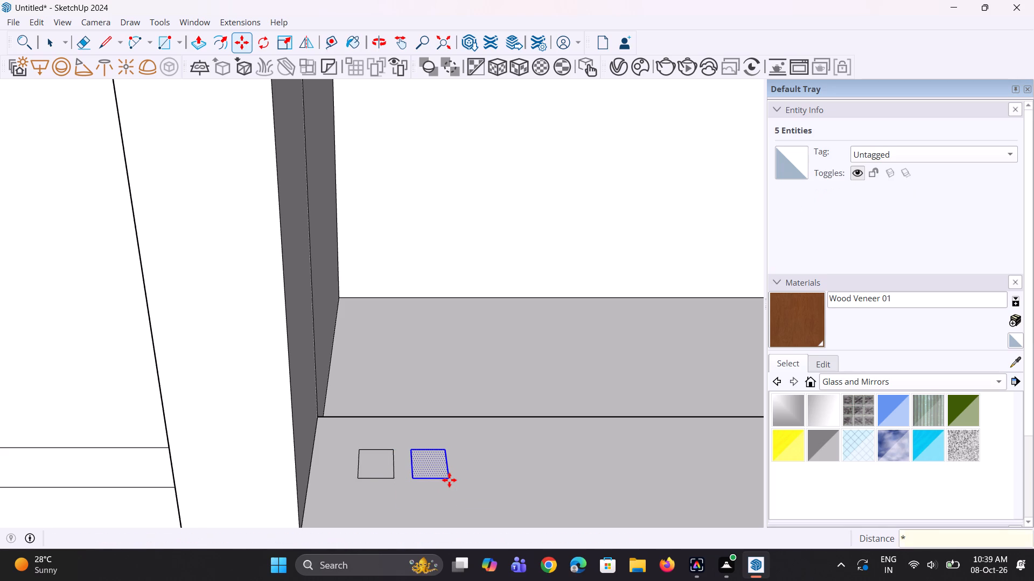
key(7)
key(Return)
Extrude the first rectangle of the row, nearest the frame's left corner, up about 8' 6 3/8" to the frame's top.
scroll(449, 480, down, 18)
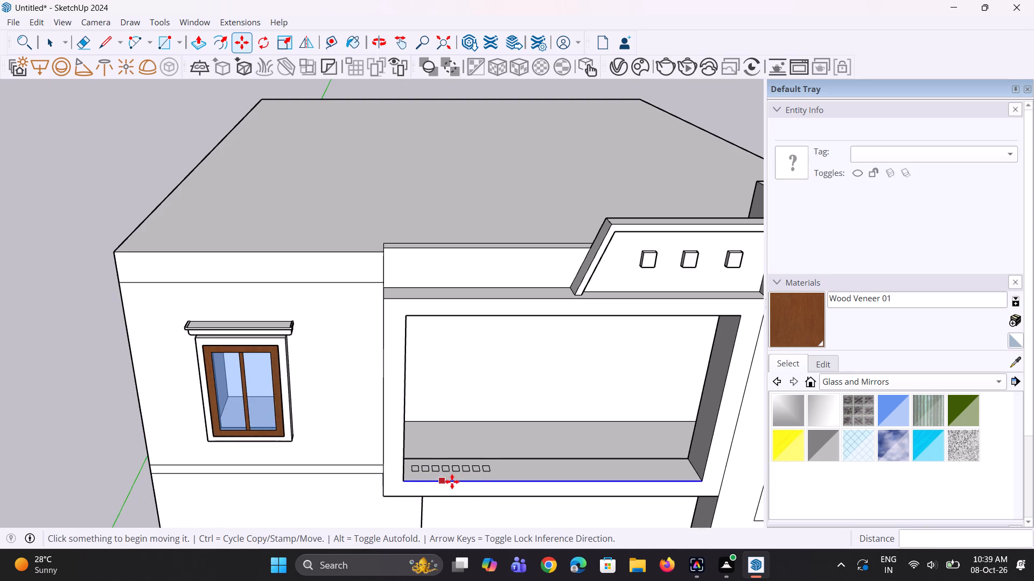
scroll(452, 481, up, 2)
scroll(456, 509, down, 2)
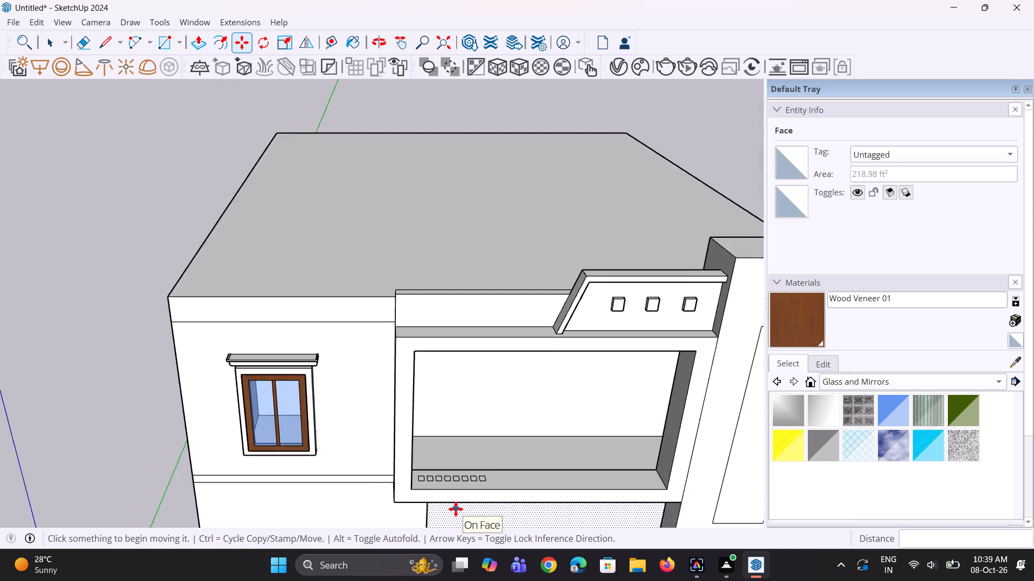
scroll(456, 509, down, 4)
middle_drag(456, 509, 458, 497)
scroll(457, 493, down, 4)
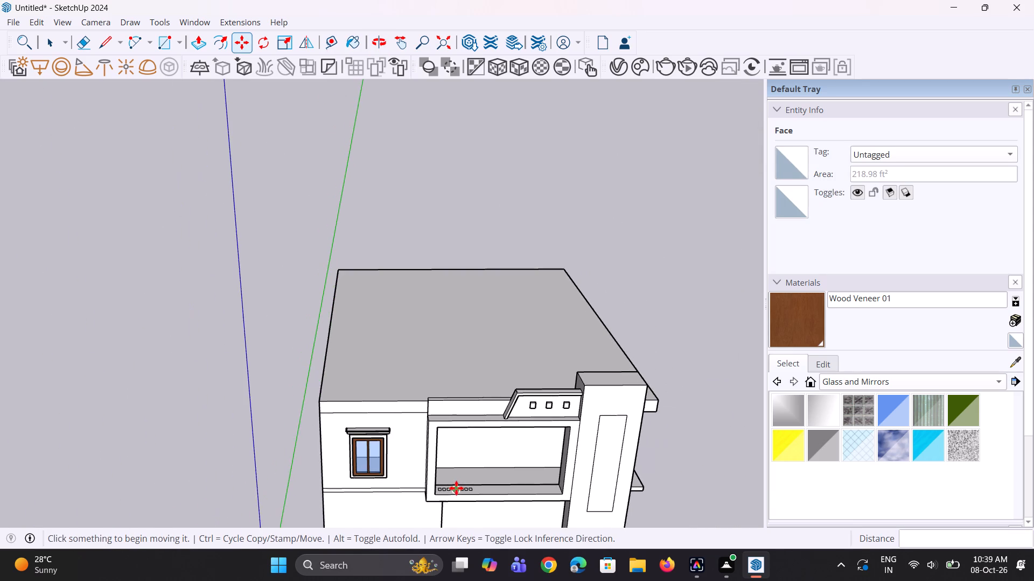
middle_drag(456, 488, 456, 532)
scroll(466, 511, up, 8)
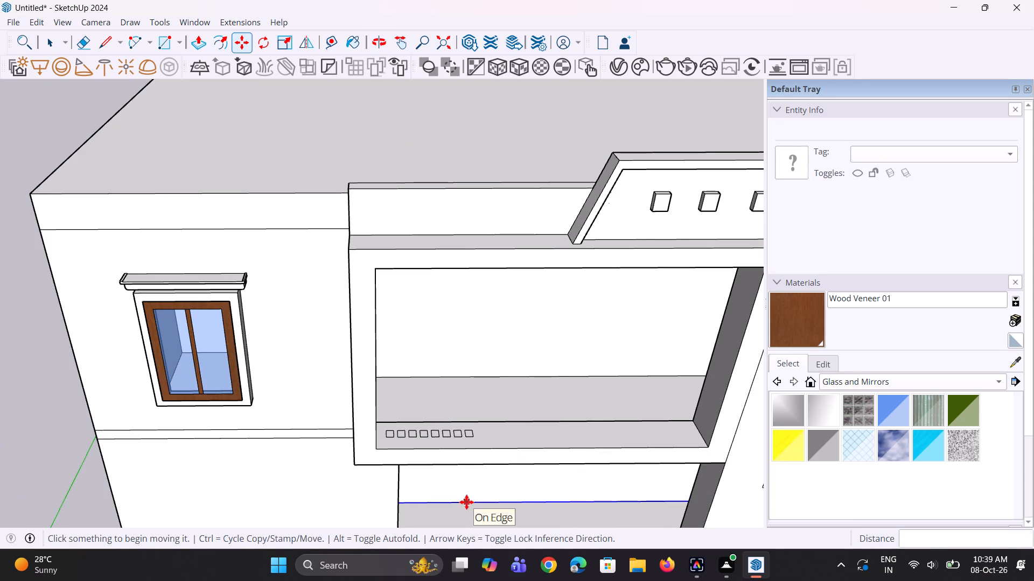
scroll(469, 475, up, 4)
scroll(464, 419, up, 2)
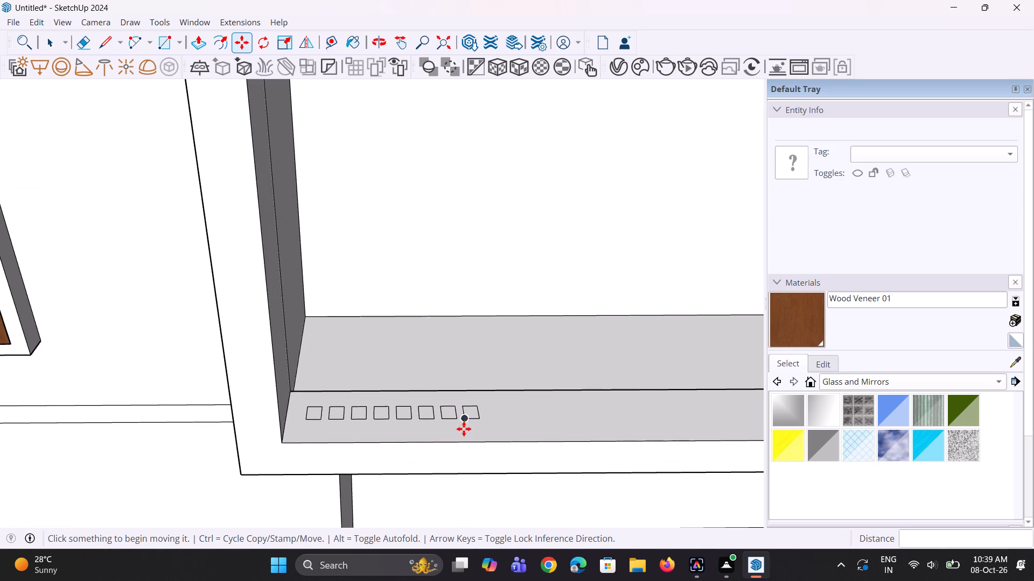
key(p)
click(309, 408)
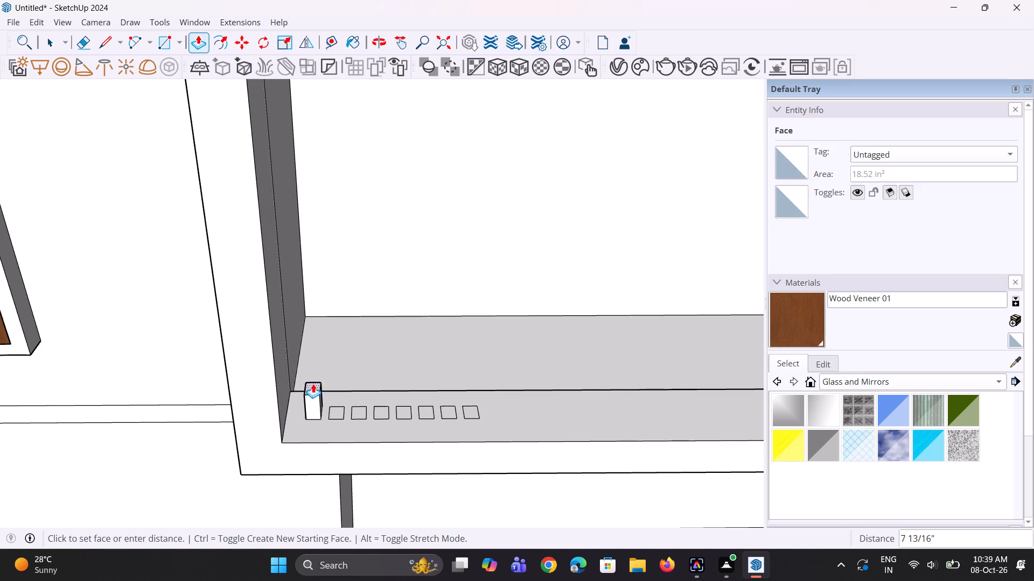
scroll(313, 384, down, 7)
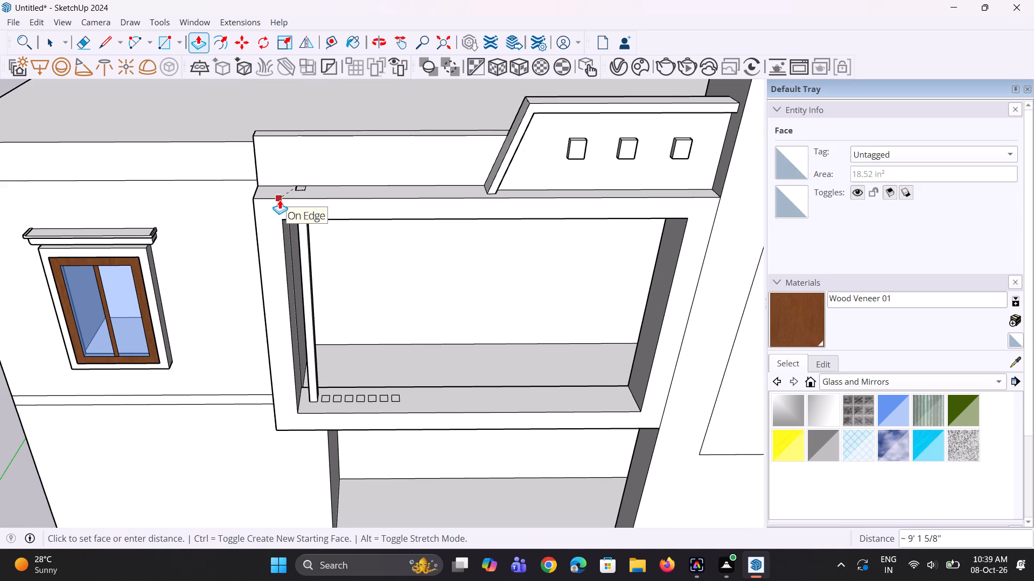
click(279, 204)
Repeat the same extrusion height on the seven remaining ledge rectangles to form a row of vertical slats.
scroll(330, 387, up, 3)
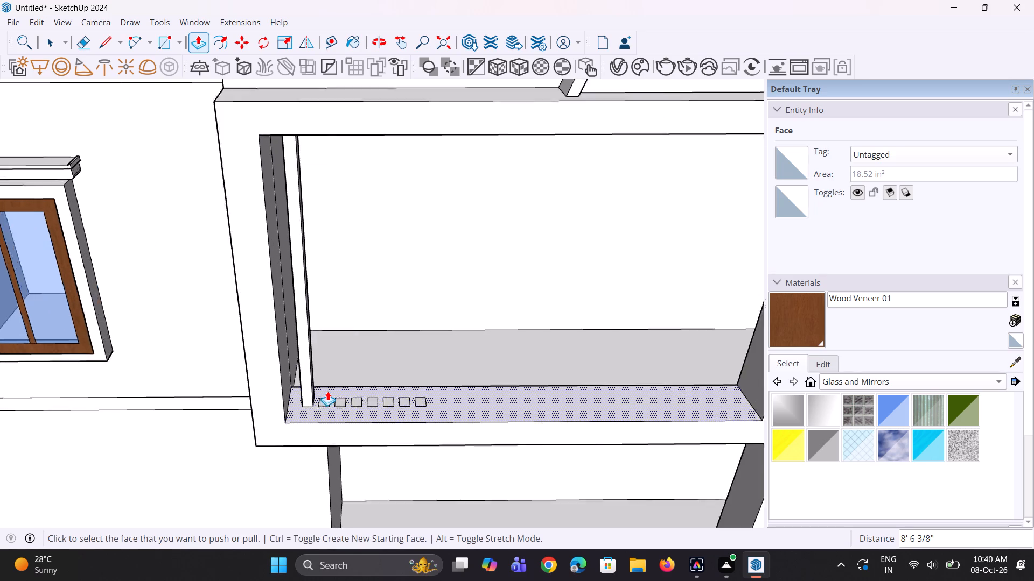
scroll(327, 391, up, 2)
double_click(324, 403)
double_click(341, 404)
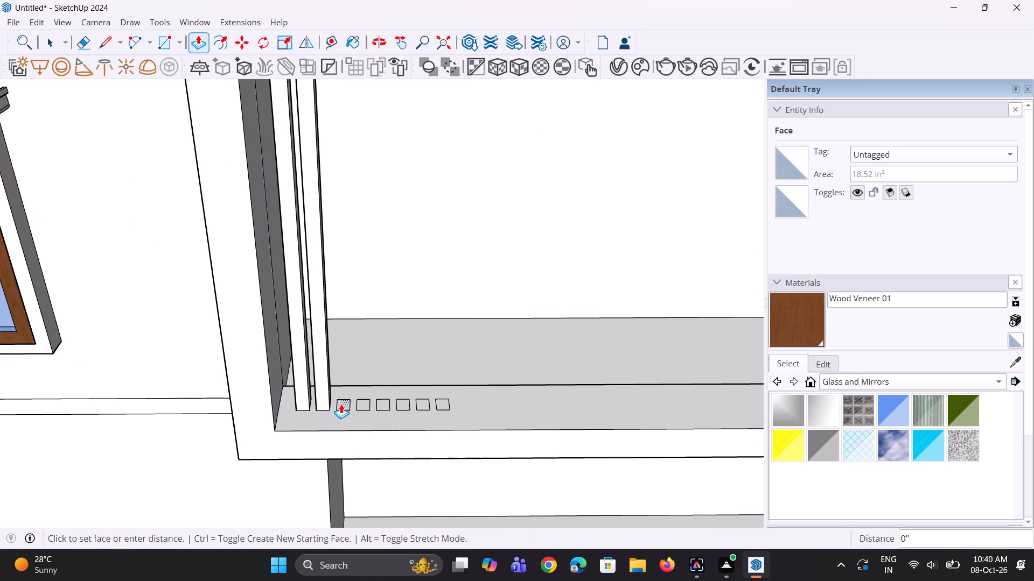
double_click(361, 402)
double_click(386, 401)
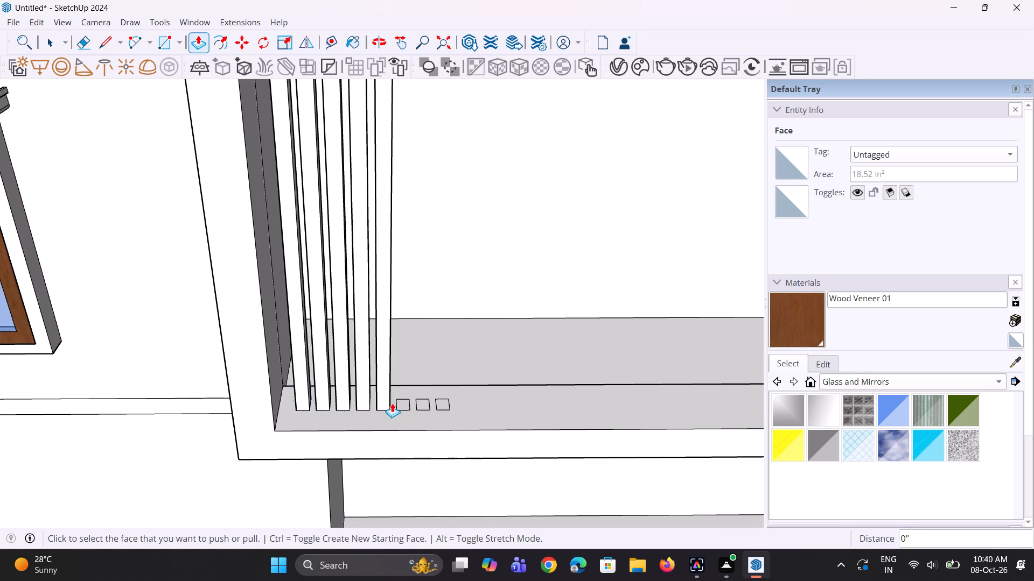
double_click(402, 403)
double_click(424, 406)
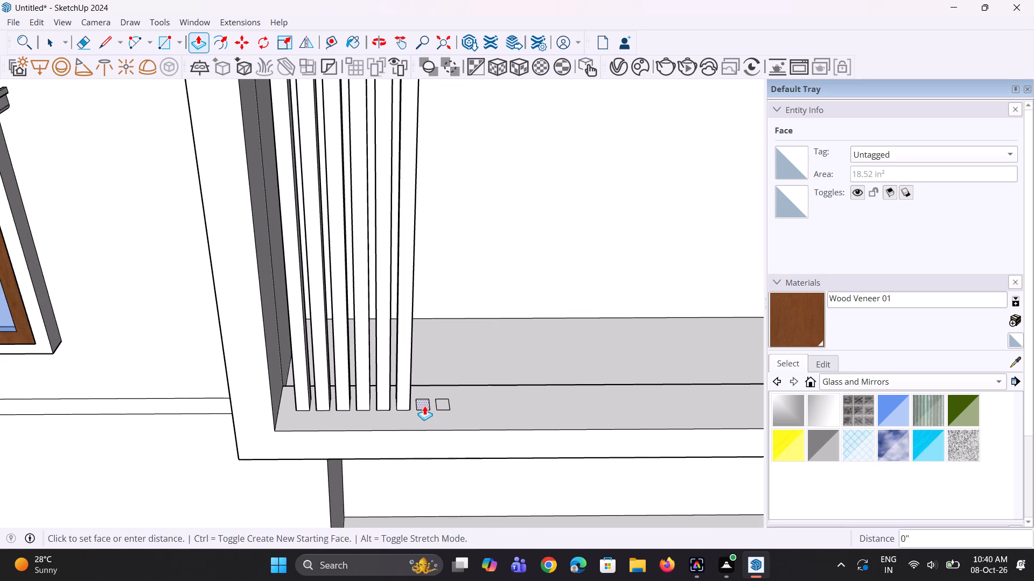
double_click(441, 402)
Examine the row of vertical slats within the front facade from several angles and distances.
scroll(418, 417, down, 6)
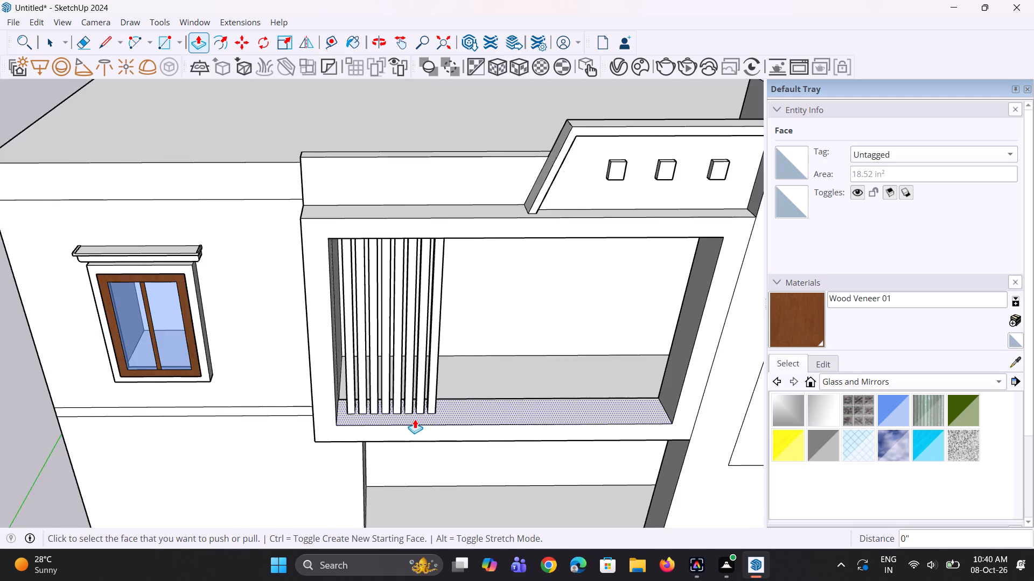
middle_drag(415, 419, 410, 364)
scroll(403, 366, down, 5)
middle_drag(411, 393, 402, 409)
scroll(411, 393, down, 1)
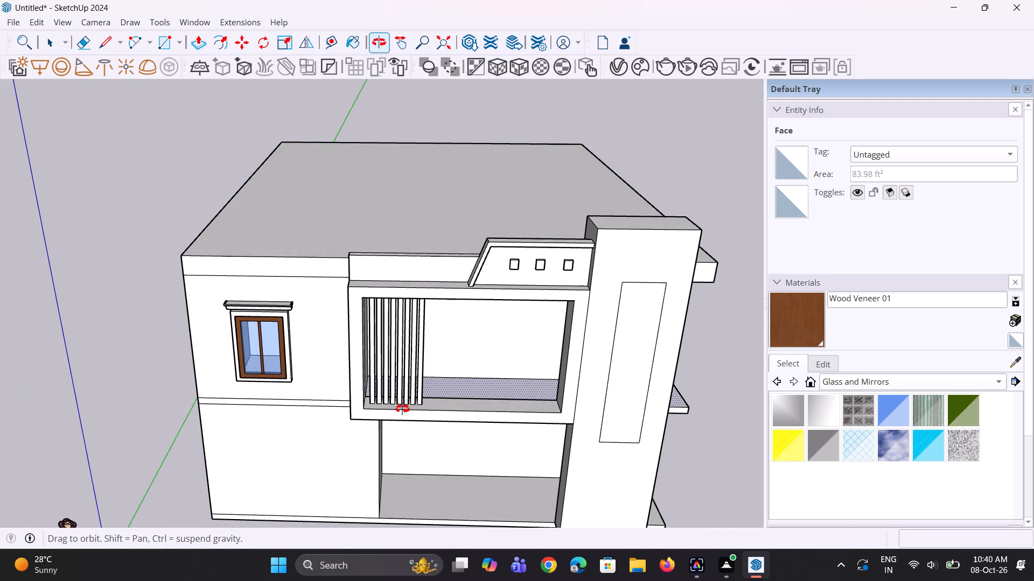
middle_drag(402, 409, 390, 377)
scroll(390, 377, up, 1)
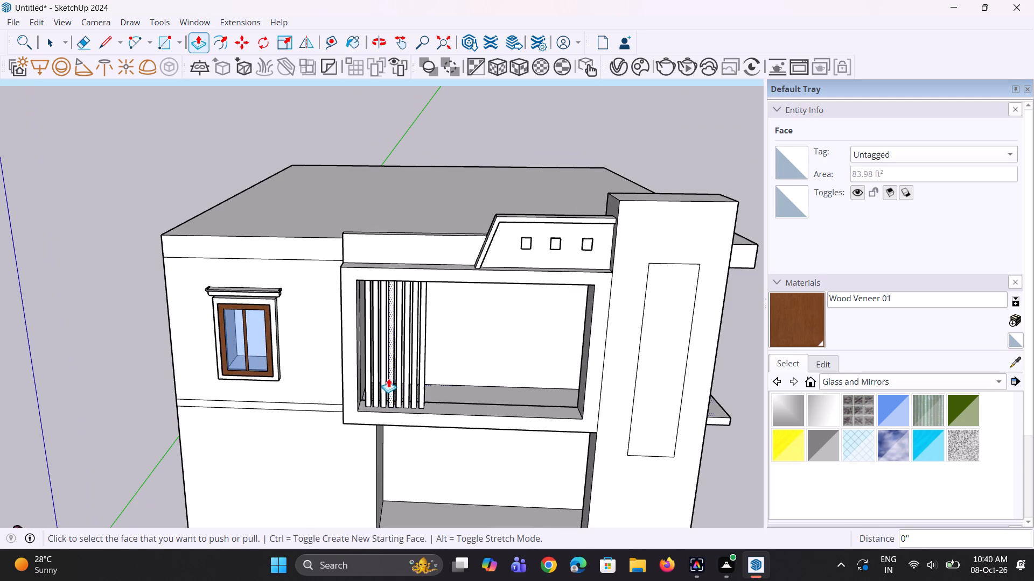
middle_drag(387, 394, 387, 388)
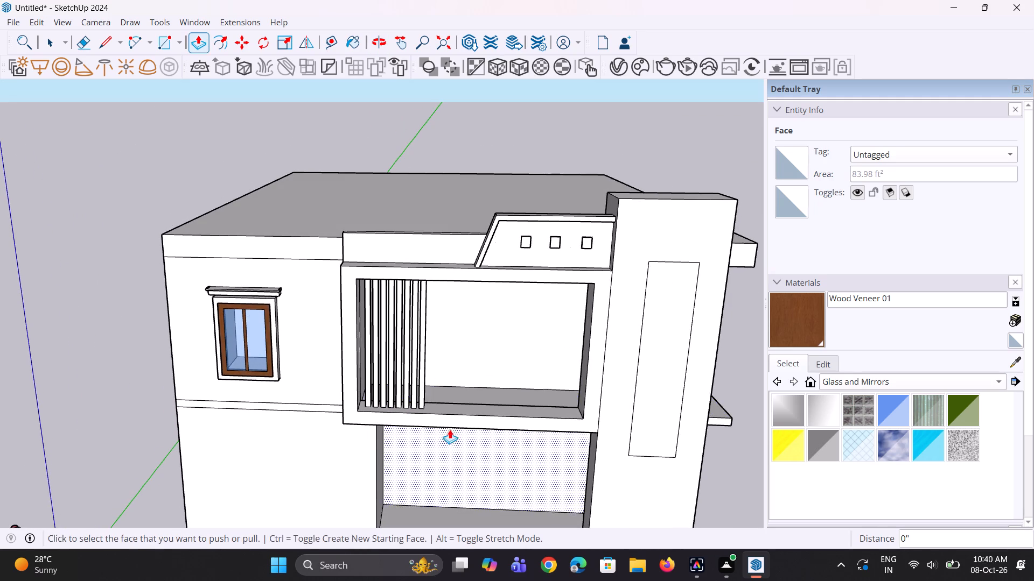
middle_click(450, 429)
scroll(450, 430, down, 1)
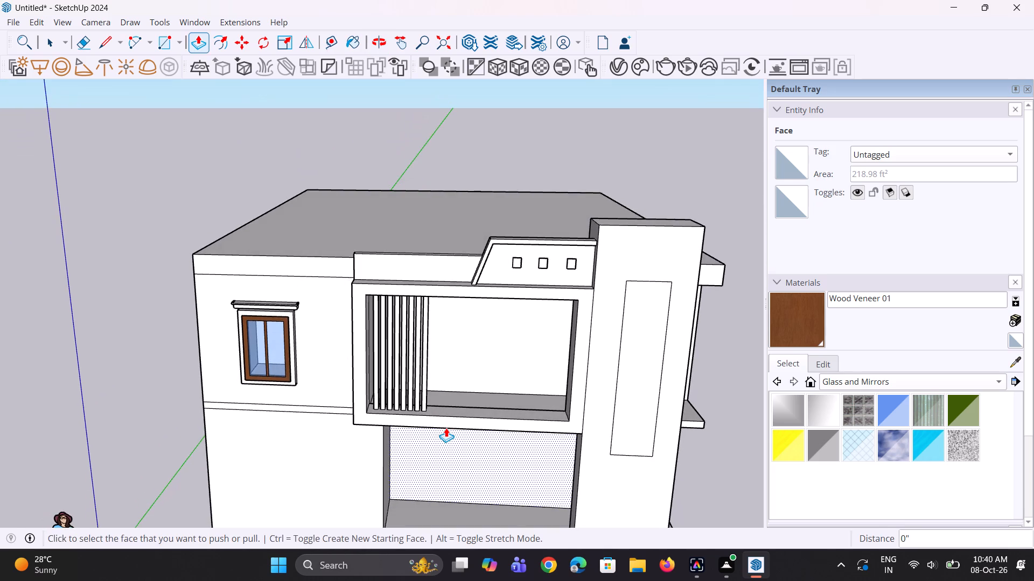
scroll(446, 428, down, 3)
middle_drag(445, 433, 339, 499)
scroll(378, 464, up, 3)
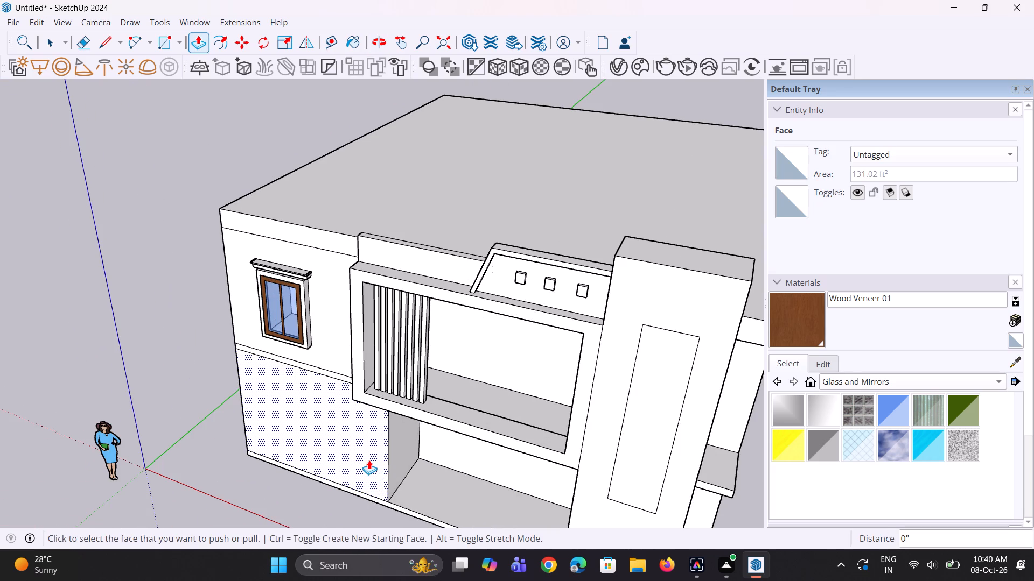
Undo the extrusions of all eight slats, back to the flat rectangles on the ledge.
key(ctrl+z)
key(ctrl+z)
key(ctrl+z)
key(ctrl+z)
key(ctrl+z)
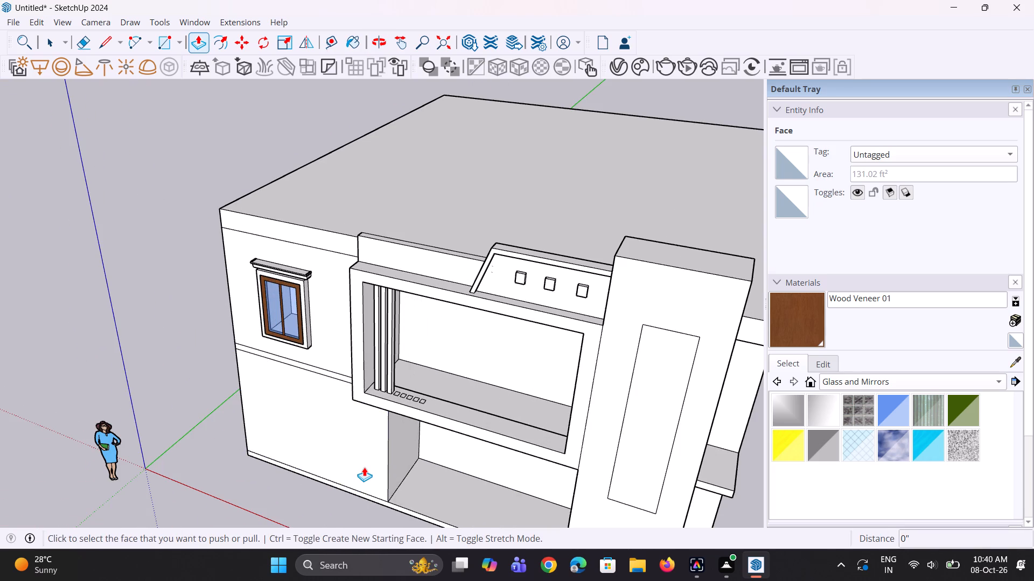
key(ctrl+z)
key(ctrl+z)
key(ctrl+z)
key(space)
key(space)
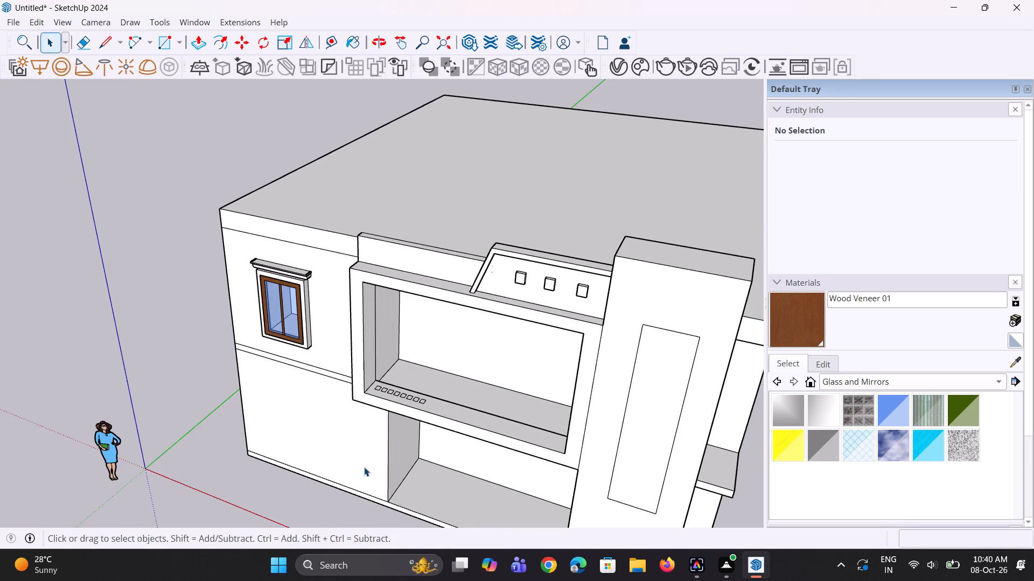
Examine the projecting frame's ledge and its underside from above and below.
scroll(376, 465, down, 3)
middle_drag(499, 415, 428, 496)
scroll(432, 424, up, 1)
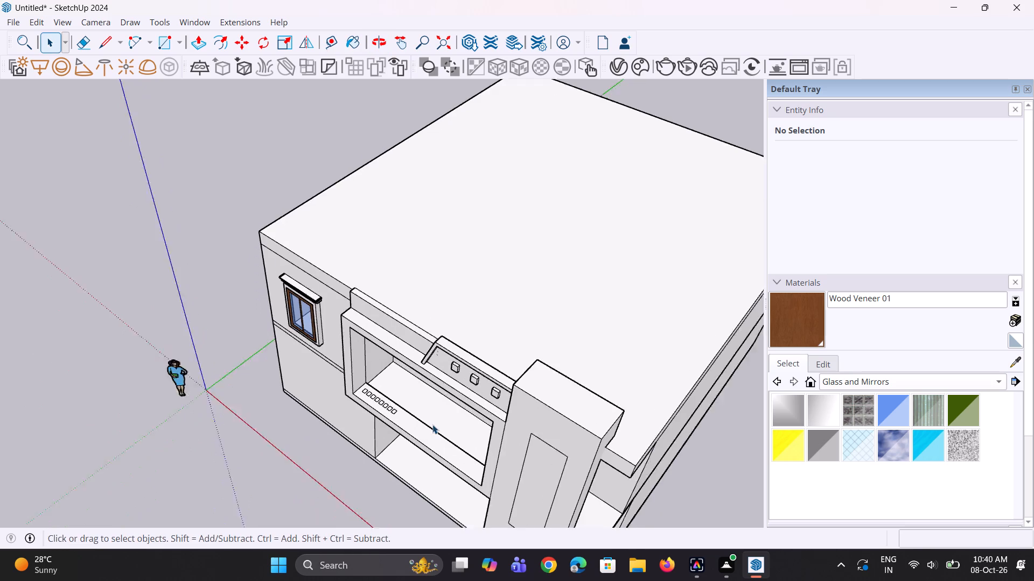
scroll(432, 424, up, 4)
middle_drag(408, 443, 397, 440)
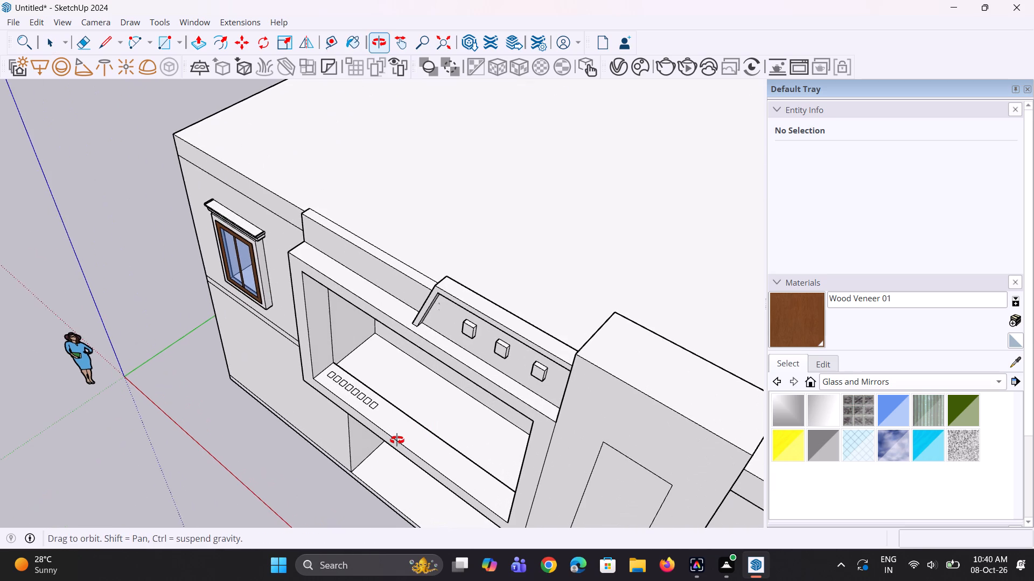
middle_drag(397, 440, 396, 440)
scroll(396, 440, up, 2)
middle_drag(388, 478, 434, 433)
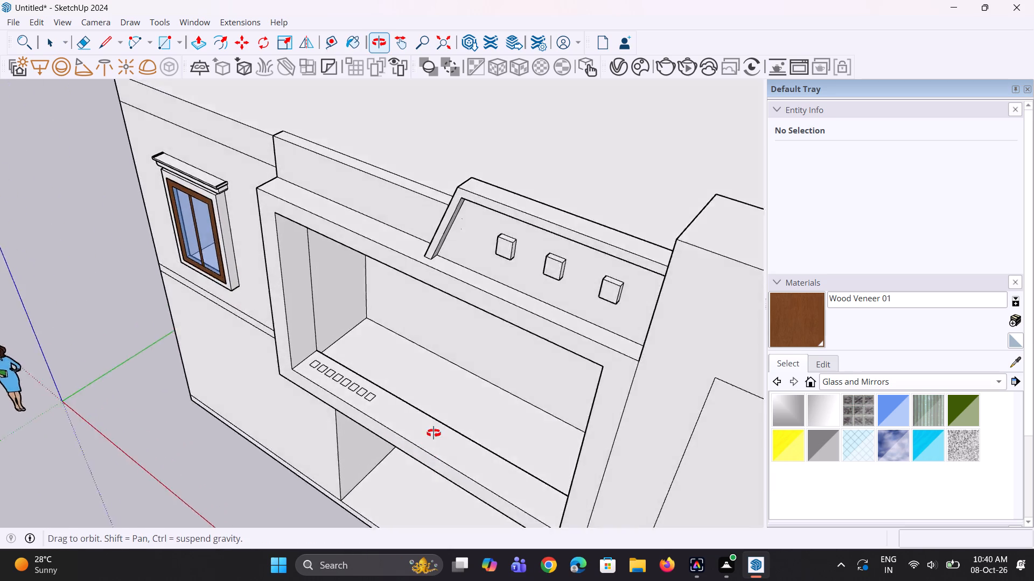
middle_drag(434, 433, 571, 325)
middle_drag(461, 447, 502, 318)
scroll(502, 318, down, 5)
middle_drag(470, 398, 470, 349)
scroll(466, 349, up, 3)
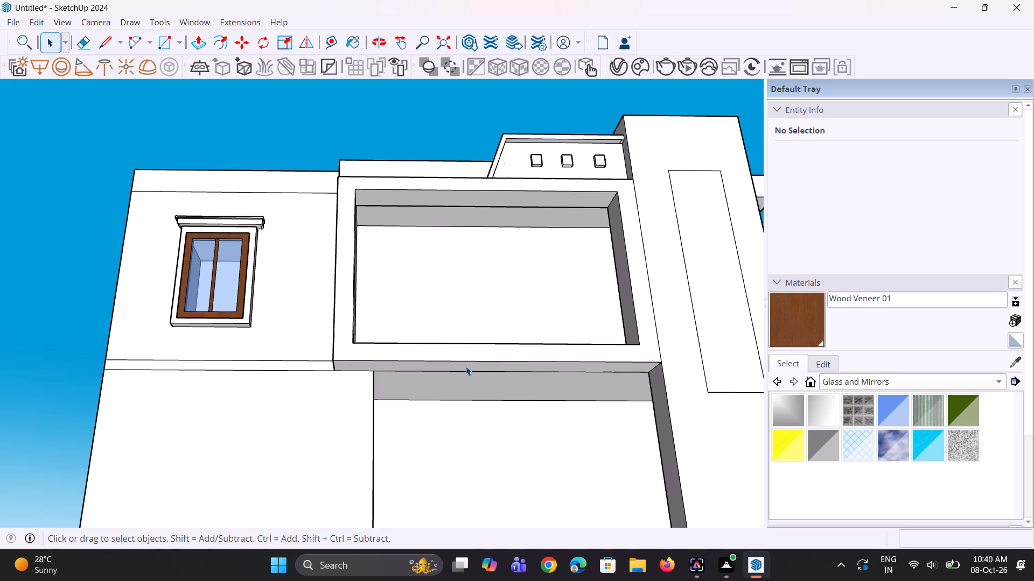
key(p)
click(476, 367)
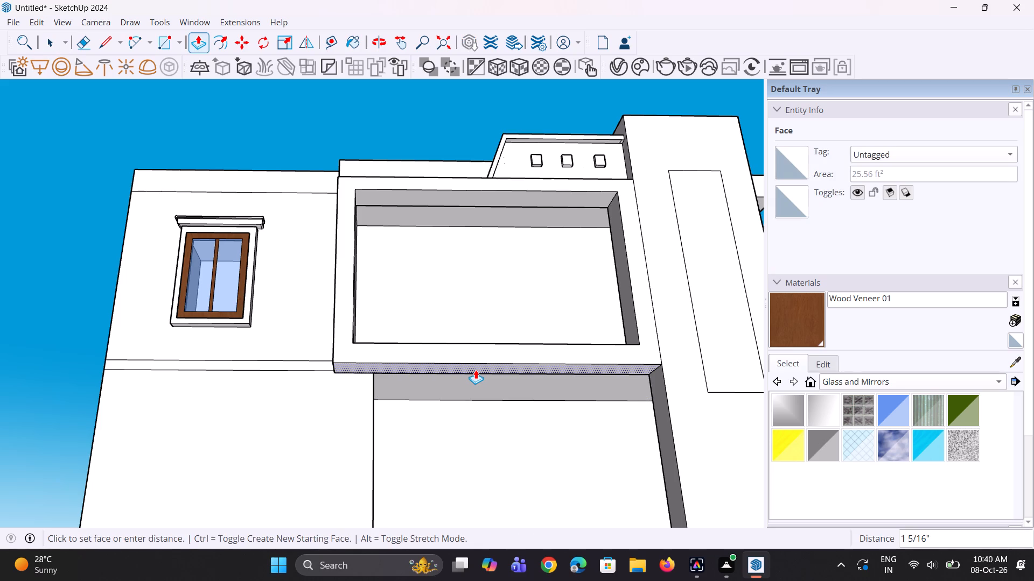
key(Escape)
Lower the ledge face around the eight rectangles inside the projecting frame by about 1 13/16".
scroll(477, 368, down, 5)
middle_drag(488, 361, 363, 580)
middle_click(360, 580)
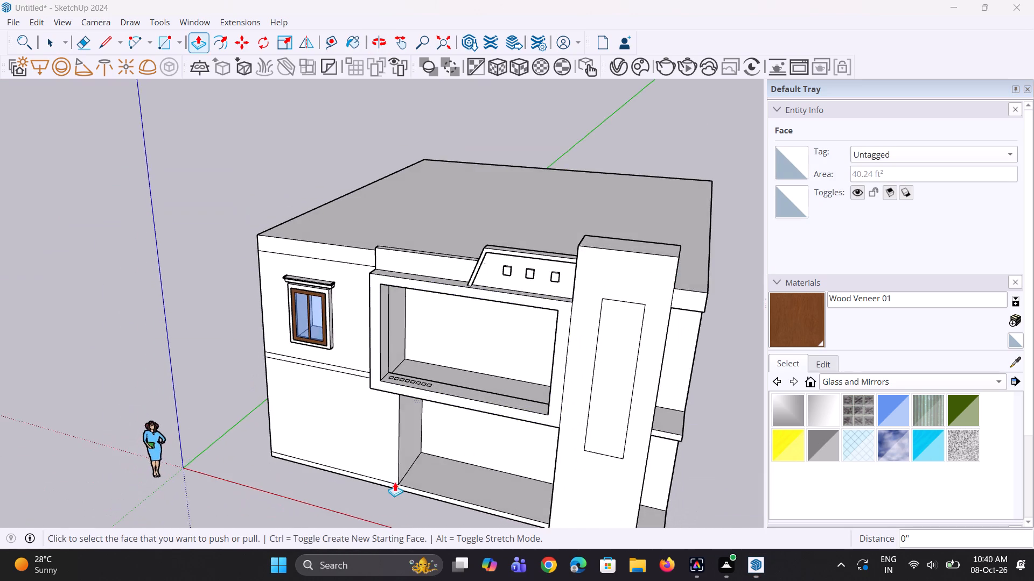
scroll(413, 427, up, 2)
scroll(453, 379, up, 2)
click(453, 379)
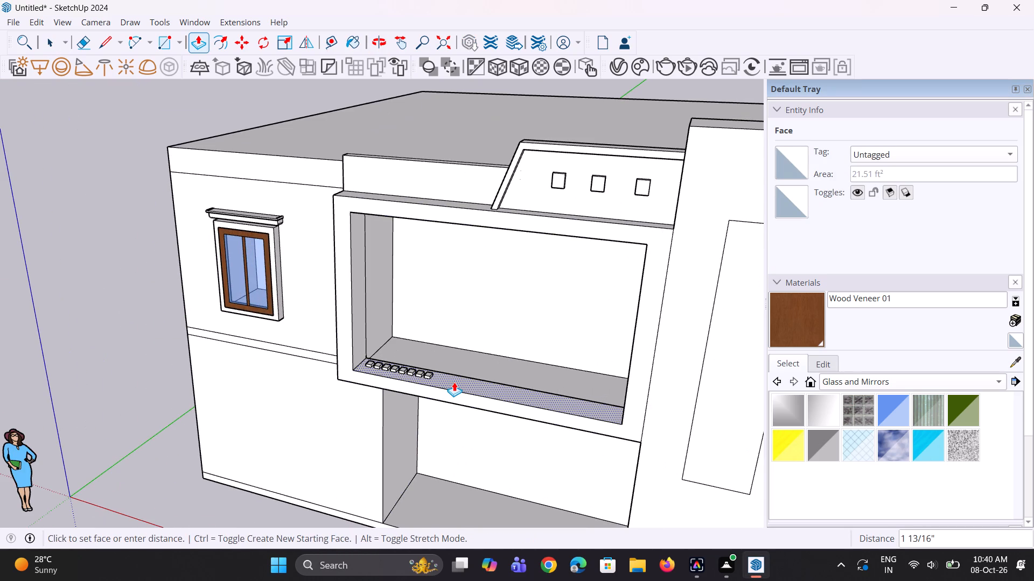
click(454, 382)
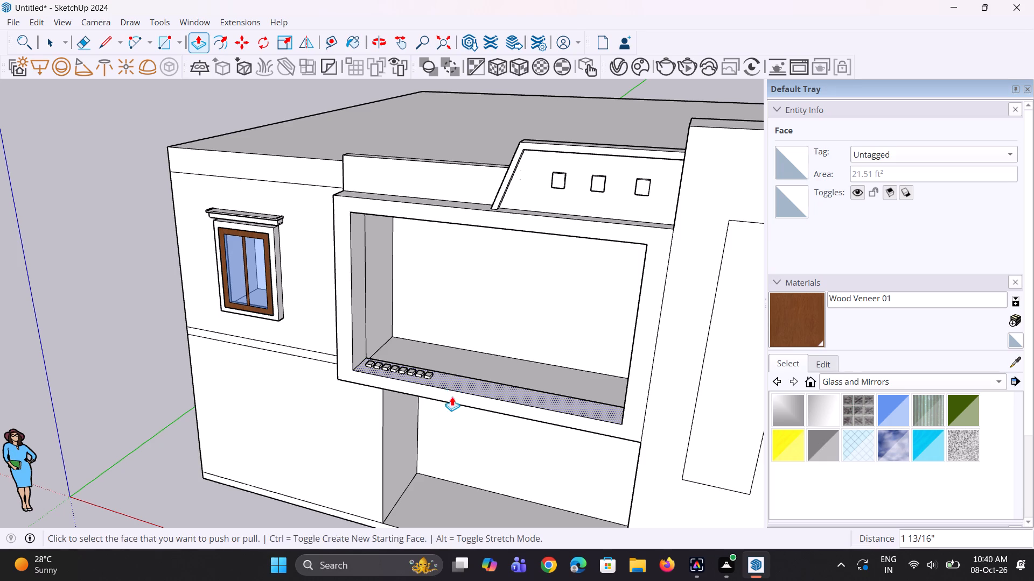
Extend the projecting frame's underside face downward by about 2 15/16" with Push/Pull.
middle_drag(457, 409, 505, 309)
scroll(466, 403, up, 1)
middle_drag(470, 371, 480, 290)
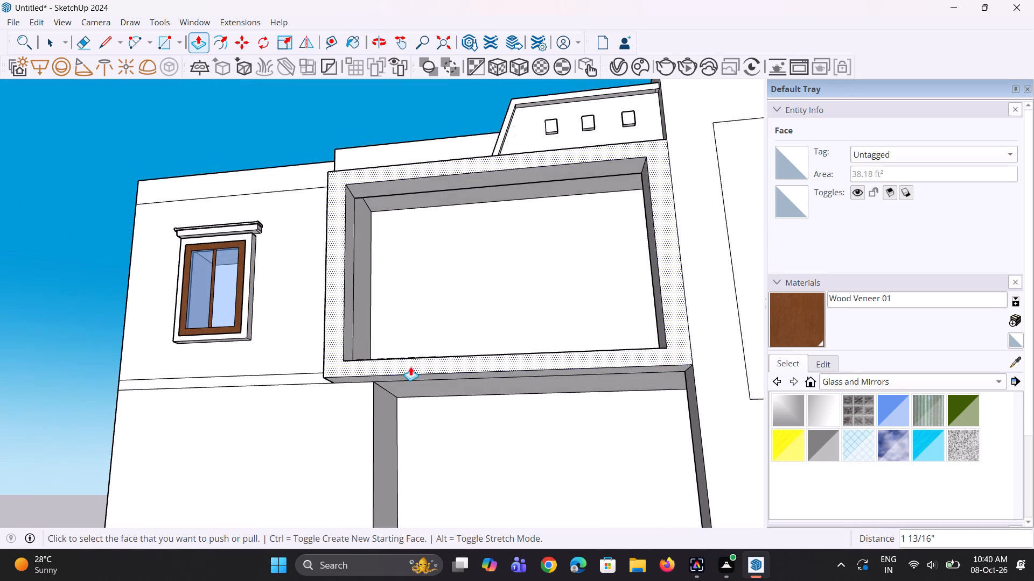
scroll(409, 372, up, 3)
click(408, 379)
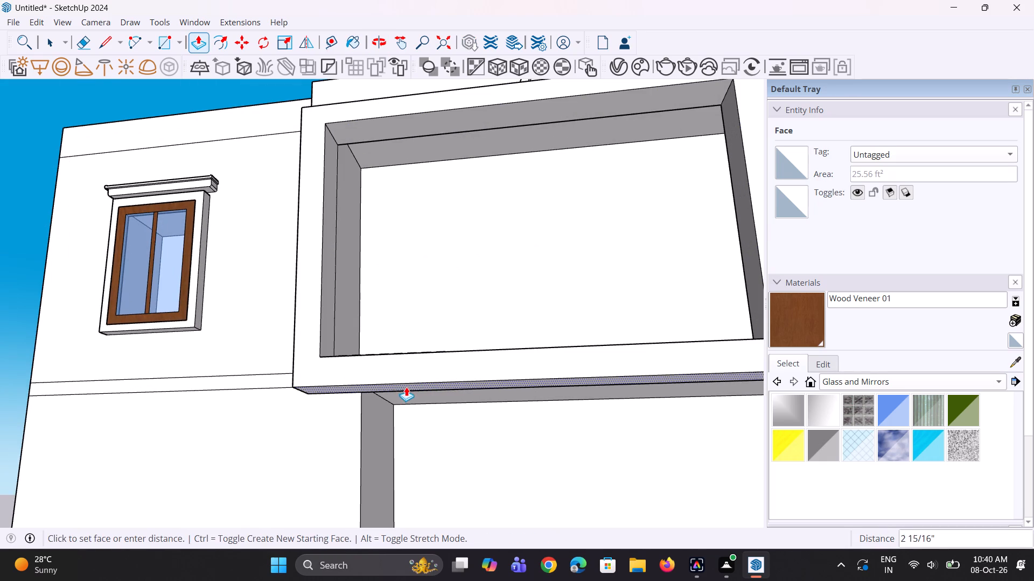
click(404, 390)
Lower the ledge face around the eight rectangles by a further 2 1/8" or so.
scroll(443, 384, down, 5)
middle_drag(444, 385, 407, 567)
scroll(481, 416, up, 2)
click(506, 386)
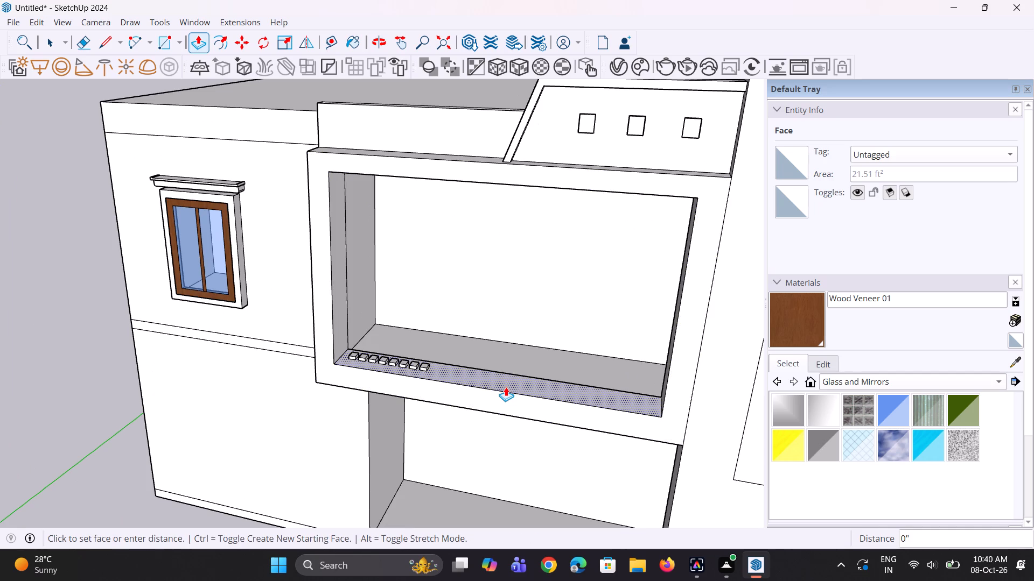
click(506, 389)
Push the top of the block farthest from the frame's left corner down 3 15/16", flush with the ledge.
scroll(459, 370, up, 2)
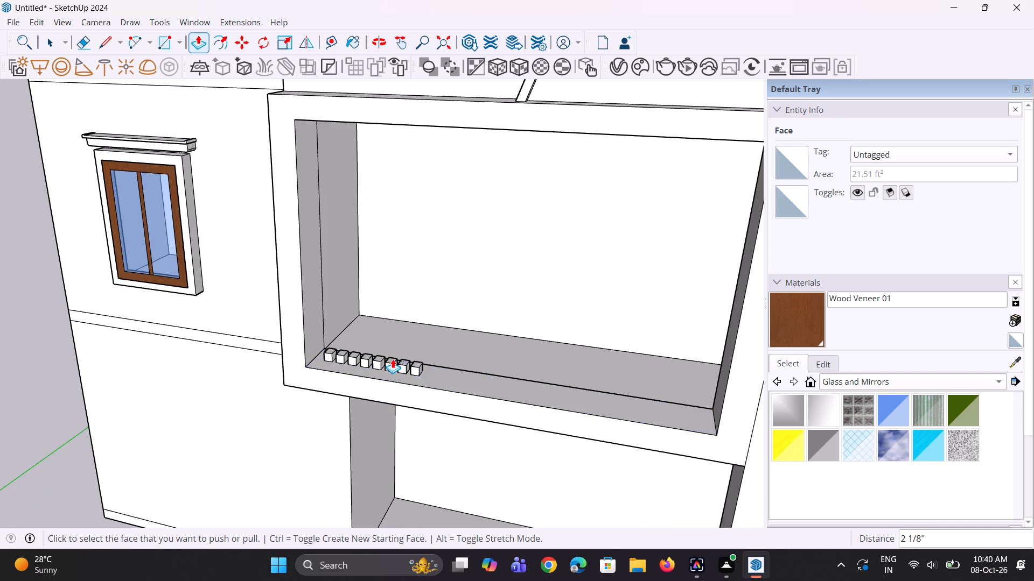
scroll(393, 359, up, 3)
click(425, 364)
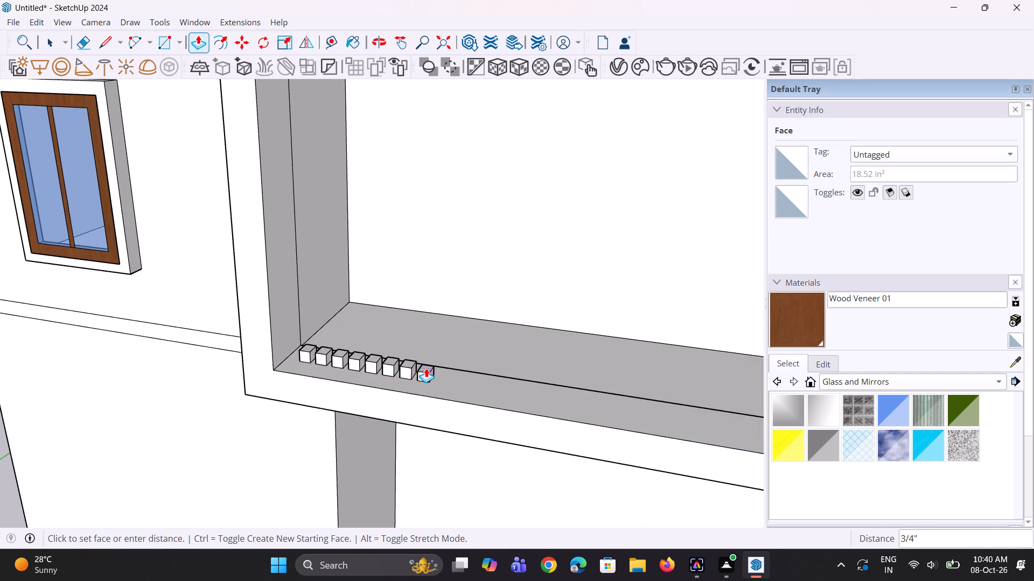
click(452, 391)
Repeat the same push distance on the seven remaining blocks, flattening them to rectangles on the ledge.
scroll(424, 362, up, 2)
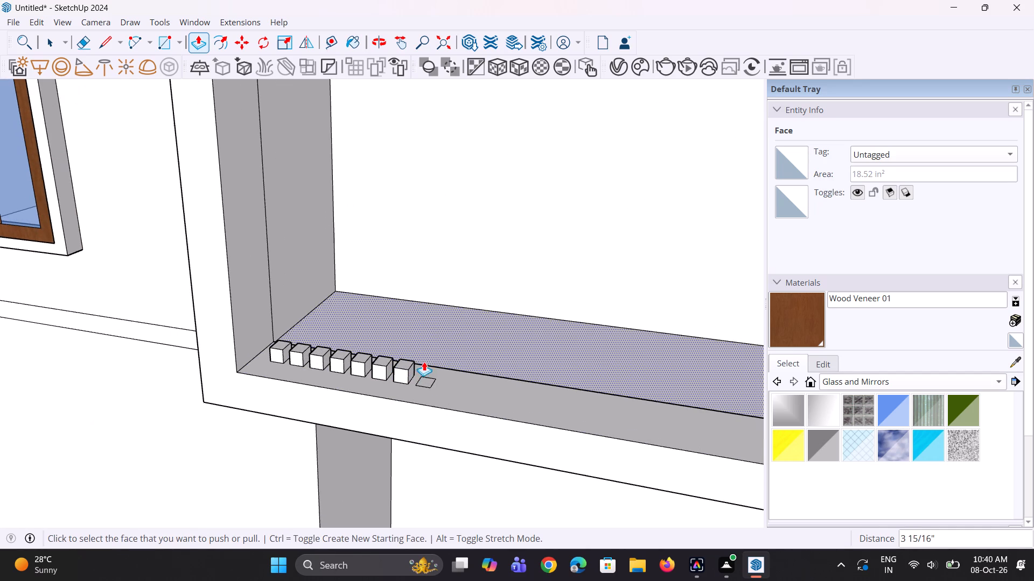
double_click(408, 362)
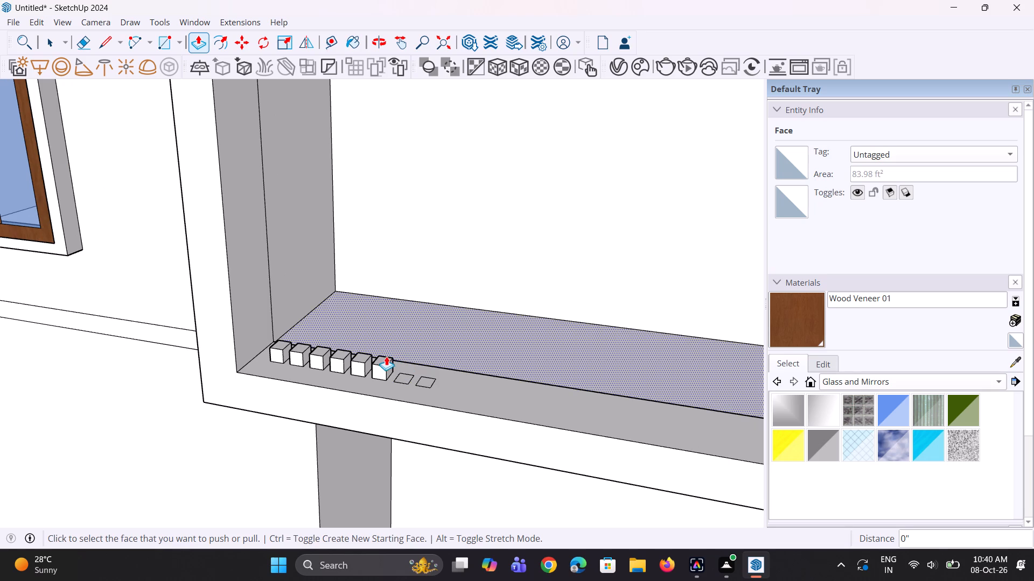
double_click(385, 357)
double_click(362, 356)
double_click(341, 349)
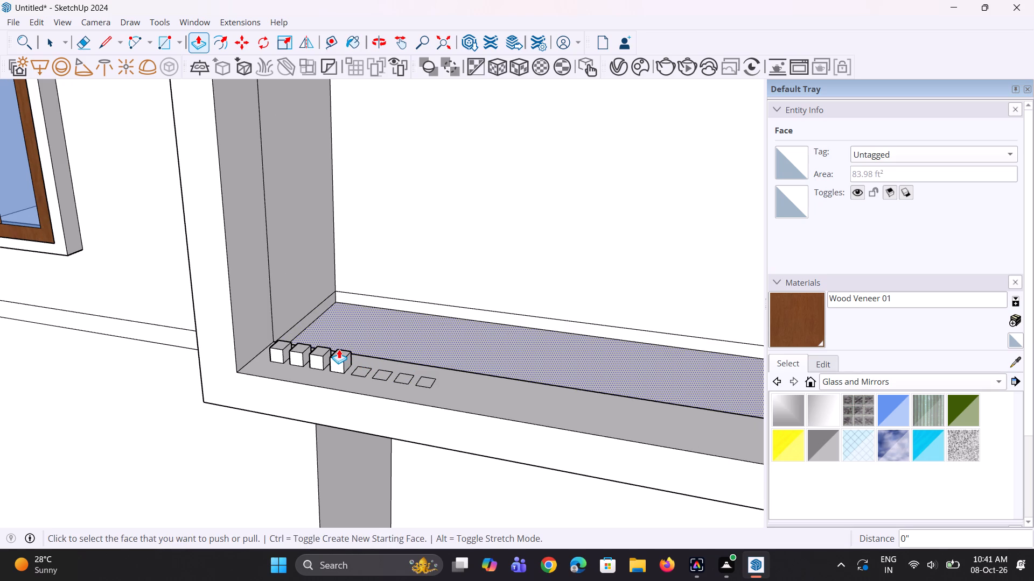
key(ctrl+z)
ctrl+scroll(337, 350, up, 6)
double_click(346, 356)
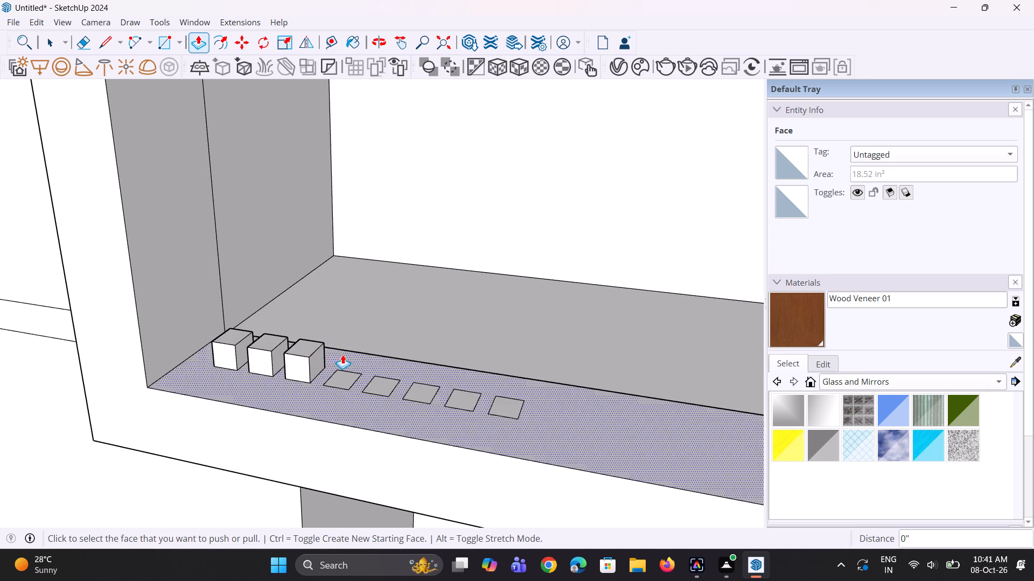
double_click(311, 351)
scroll(359, 366, down, 3)
scroll(261, 343, up, 1)
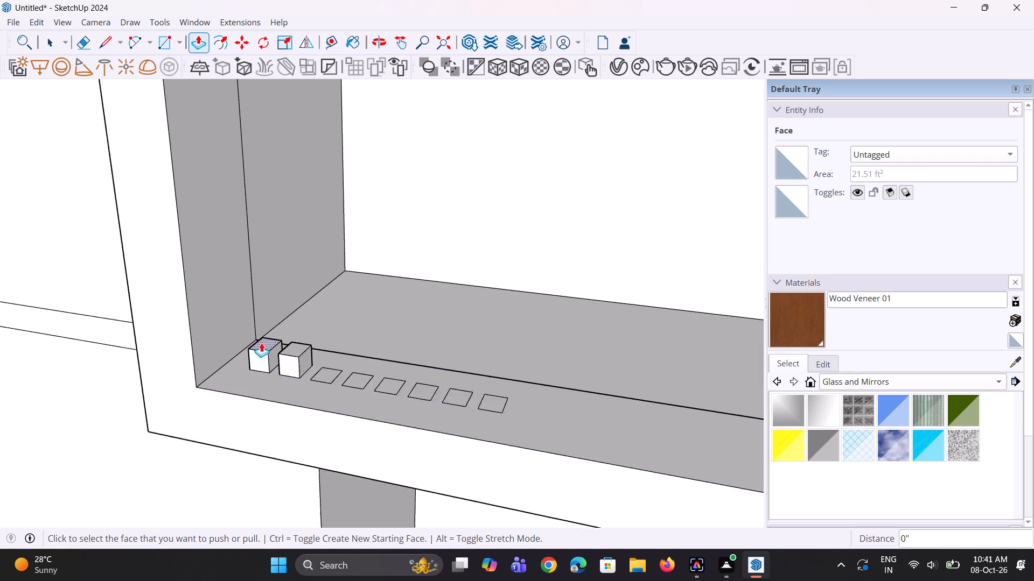
scroll(261, 343, up, 3)
double_click(261, 343)
double_click(298, 349)
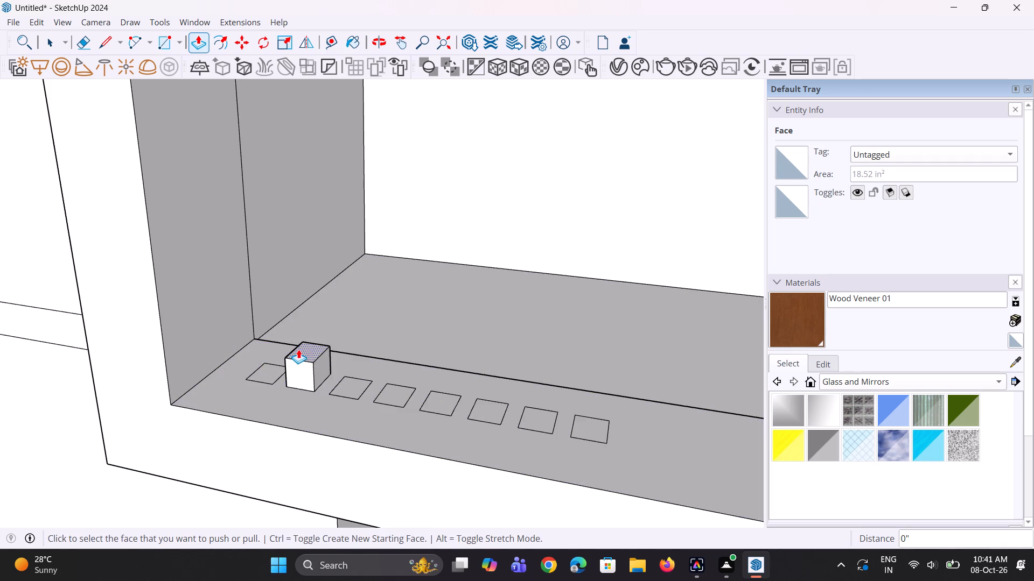
Examine the ledge and its row of flat rectangles inside the frame from several angles.
scroll(309, 377, down, 10)
middle_drag(398, 409, 434, 399)
key(space)
middle_drag(399, 403, 363, 437)
scroll(397, 404, down, 1)
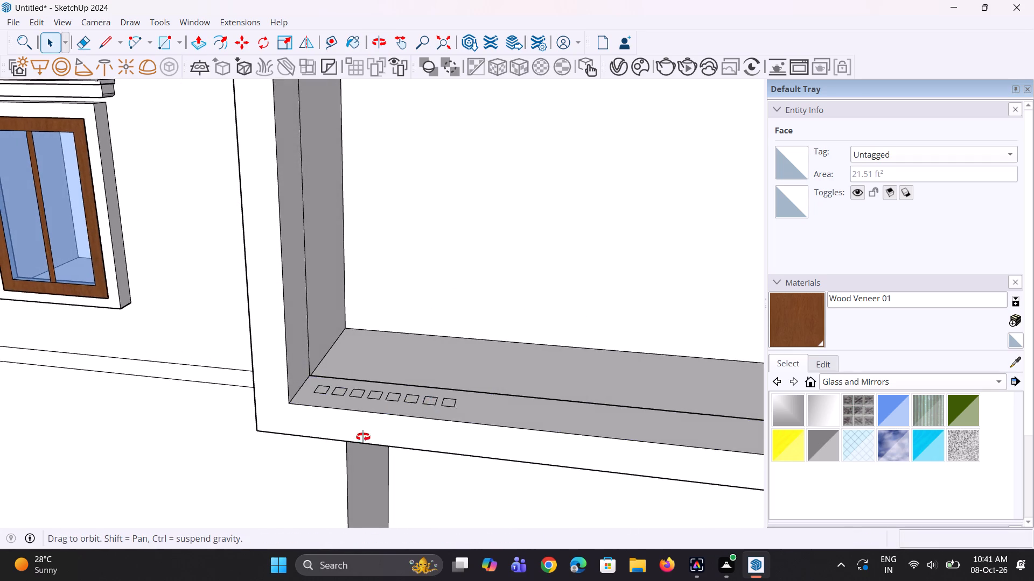
middle_drag(363, 437, 311, 483)
scroll(381, 440, up, 2)
middle_drag(475, 467, 430, 473)
middle_click(430, 473)
scroll(438, 464, up, 1)
scroll(441, 454, down, 6)
middle_drag(441, 454, 484, 441)
scroll(484, 441, up, 2)
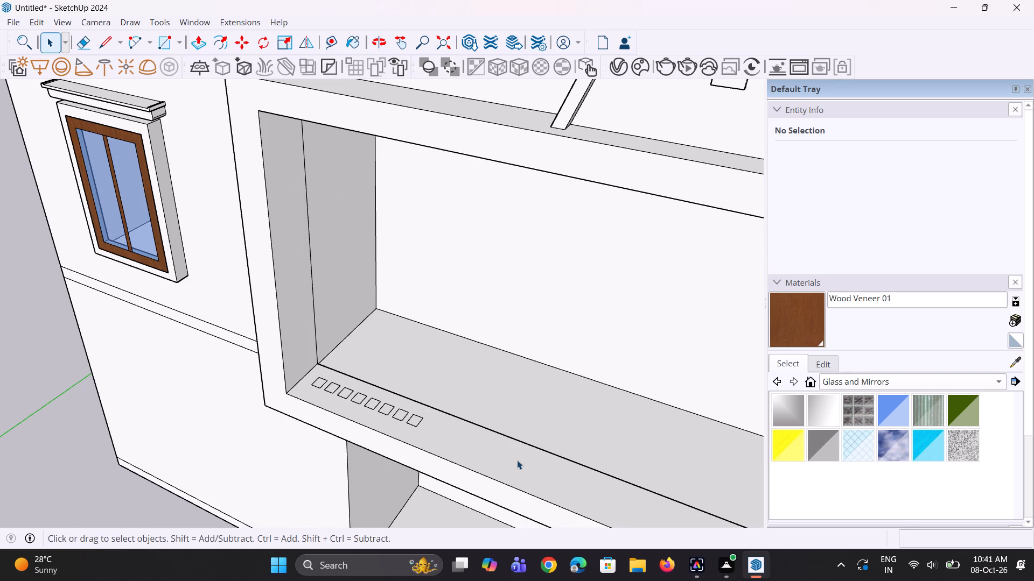
Draw a full-width strip about 1' 1" deep along the ledge's rear edge inside the frame, using lines.
key(l)
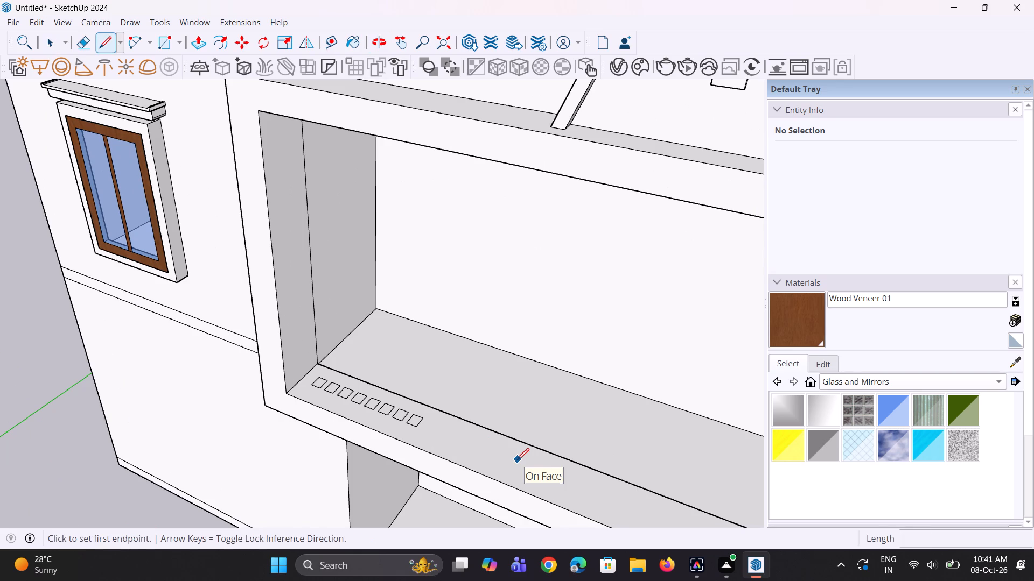
scroll(488, 471, down, 7)
middle_drag(486, 471, 522, 458)
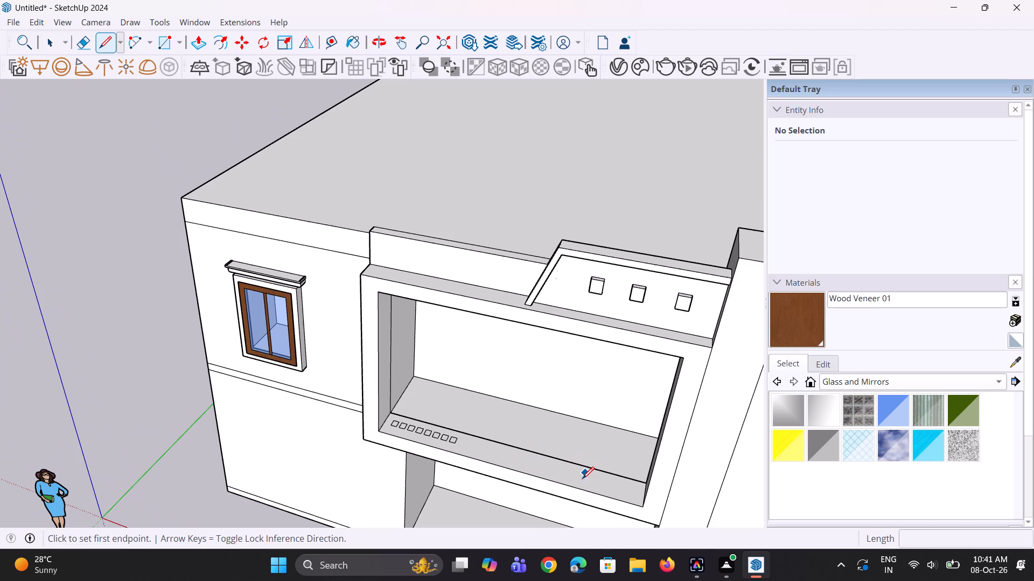
click(644, 484)
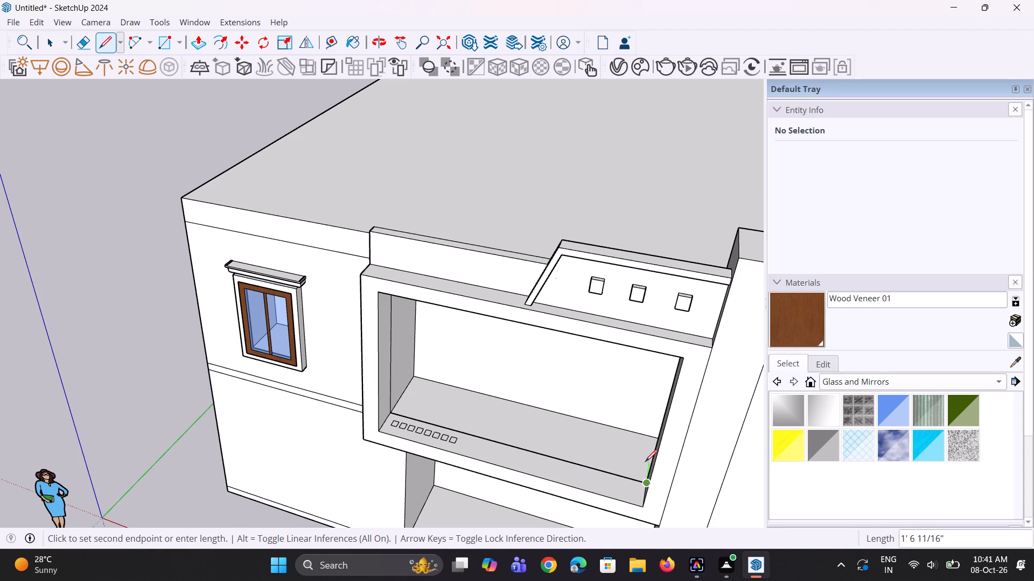
middle_drag(645, 466, 671, 503)
scroll(630, 460, up, 3)
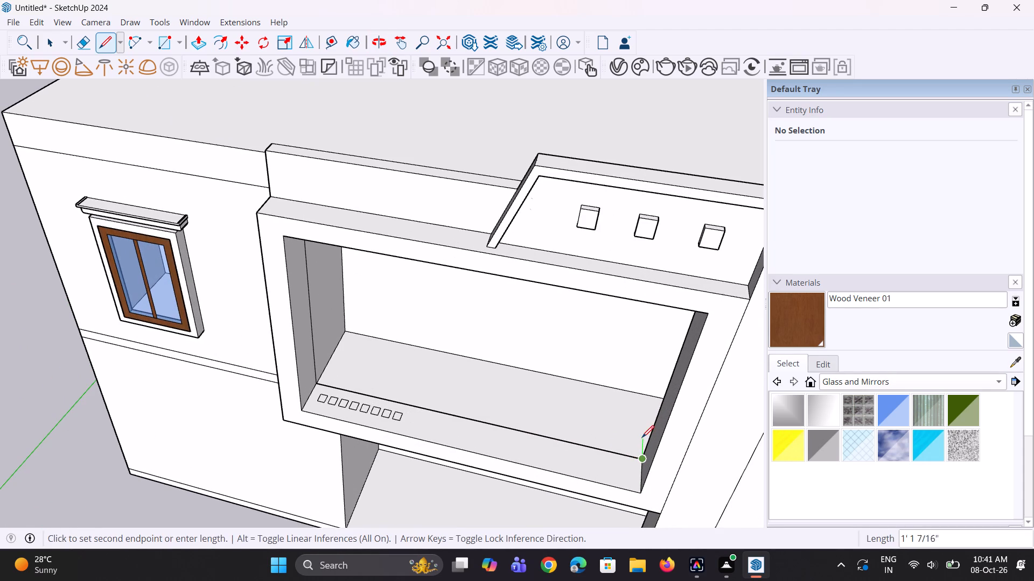
click(642, 432)
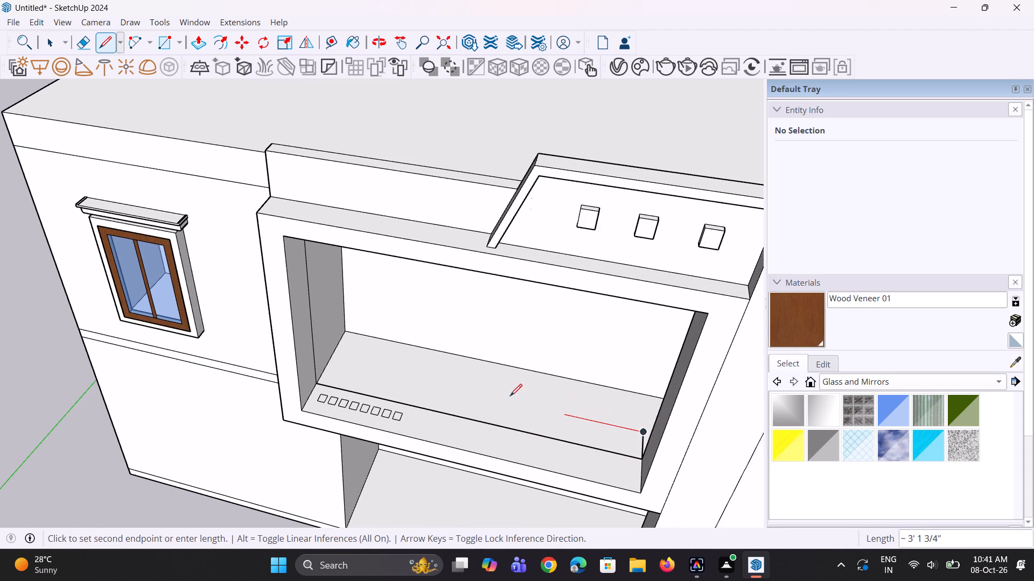
click(329, 362)
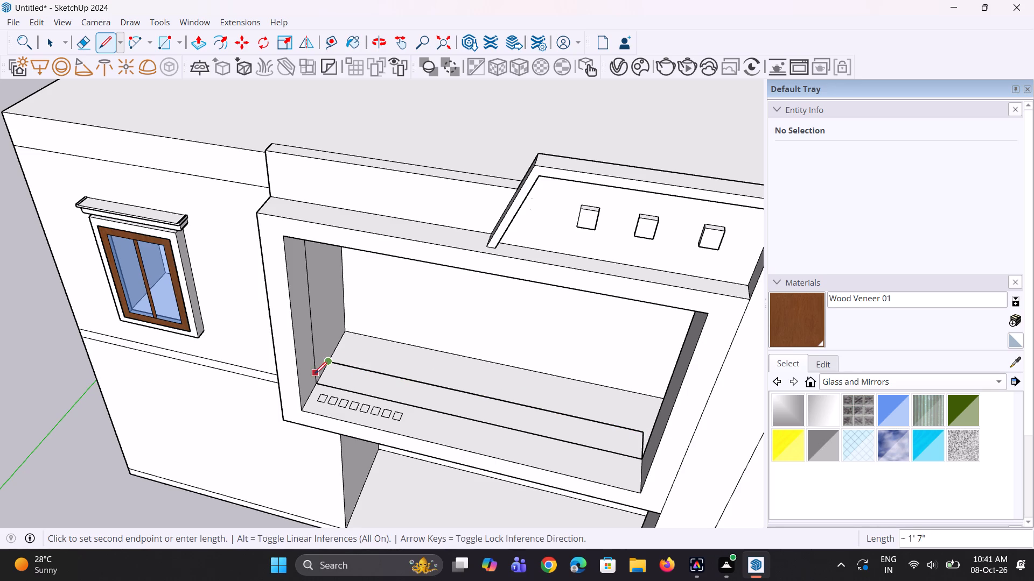
click(316, 381)
Raise the new strip behind the ledge by a few inches with Push/Pull to form a low step.
key(space)
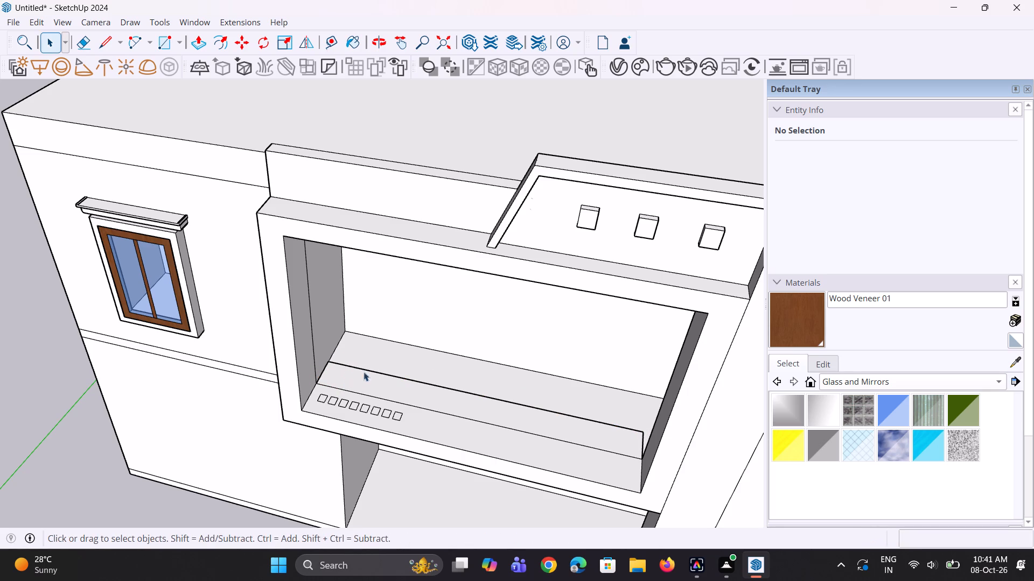
key(p)
click(434, 387)
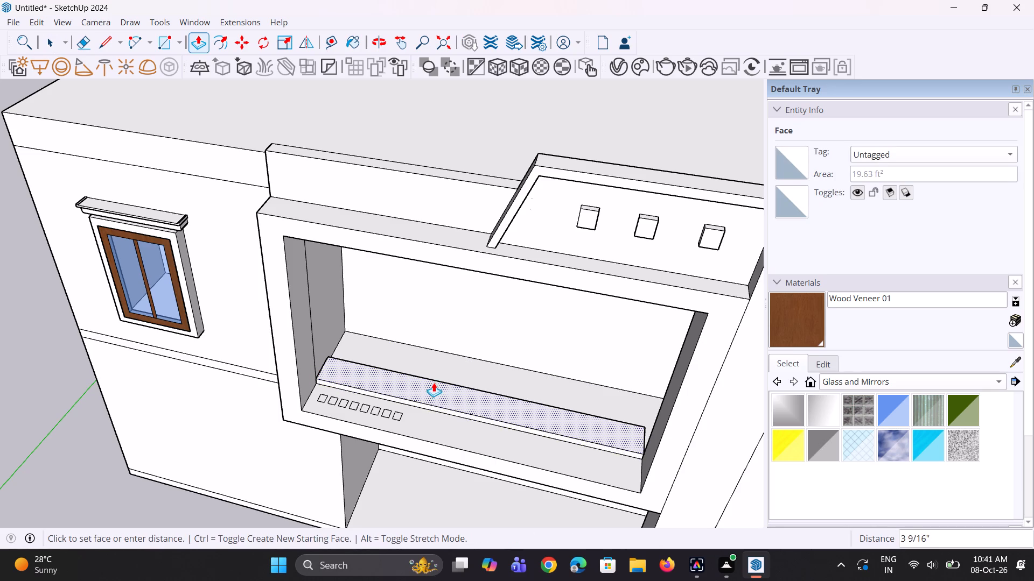
click(434, 375)
Push the back wall of the frame's recess farther back into the building.
click(498, 344)
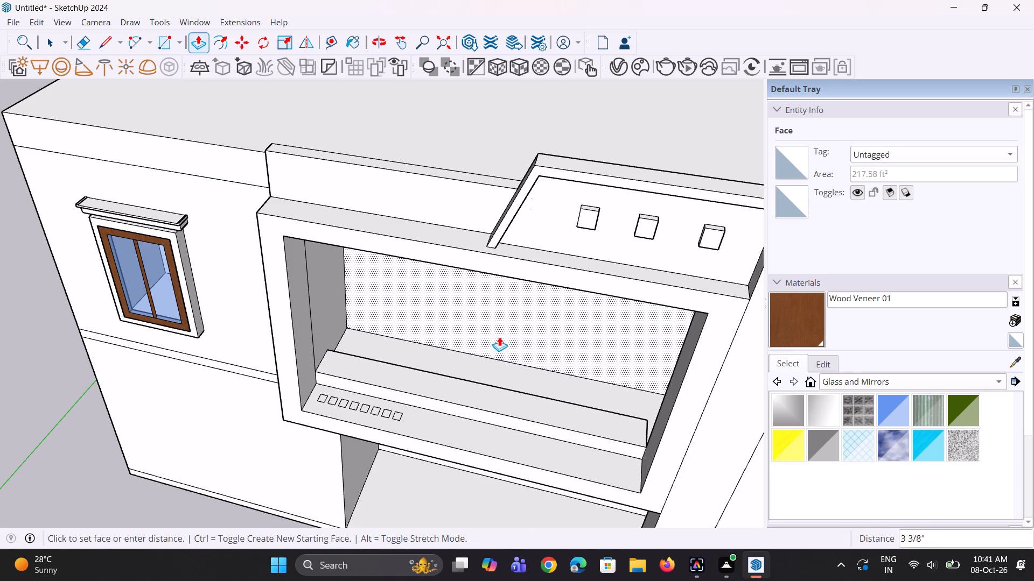
click(513, 308)
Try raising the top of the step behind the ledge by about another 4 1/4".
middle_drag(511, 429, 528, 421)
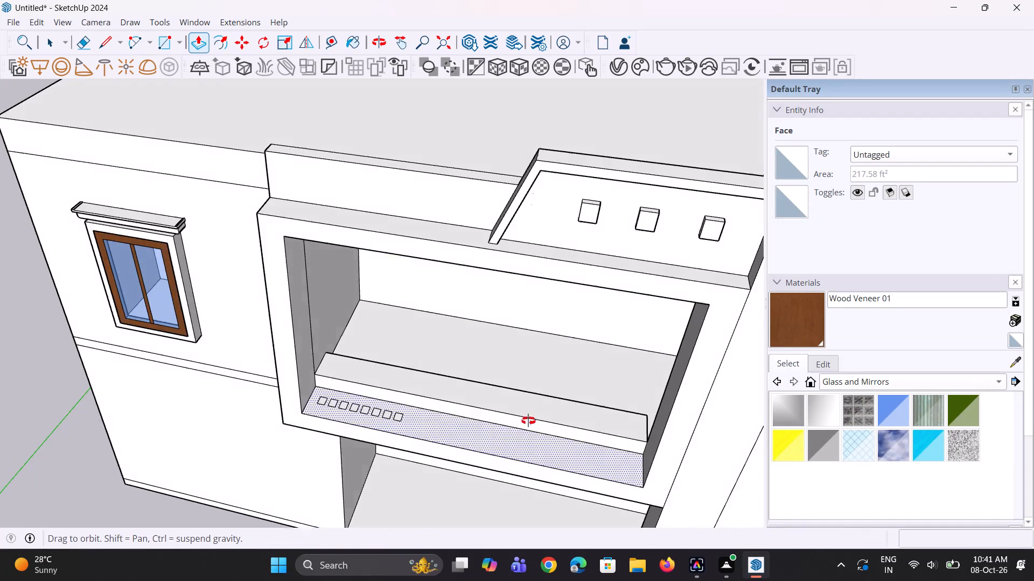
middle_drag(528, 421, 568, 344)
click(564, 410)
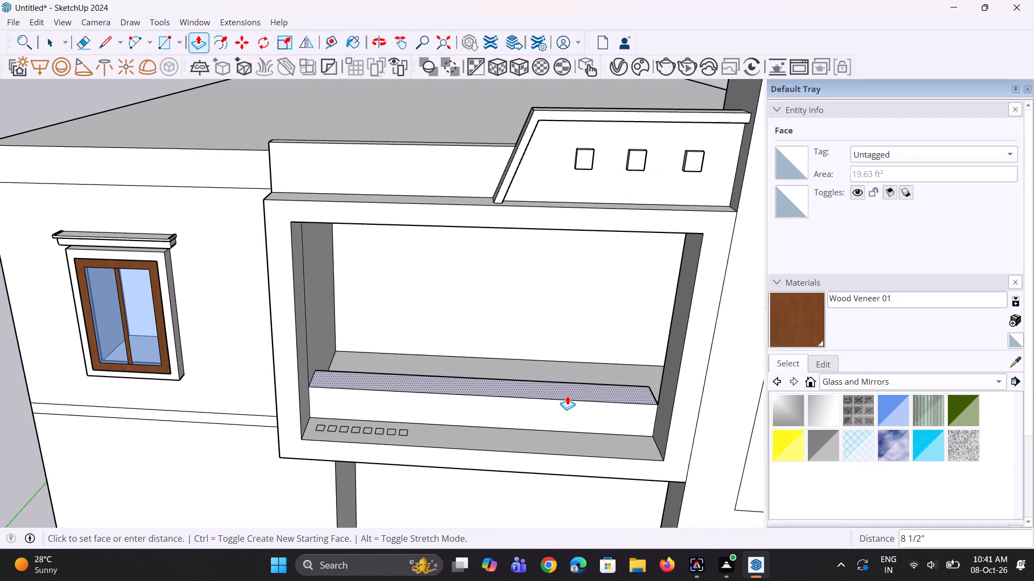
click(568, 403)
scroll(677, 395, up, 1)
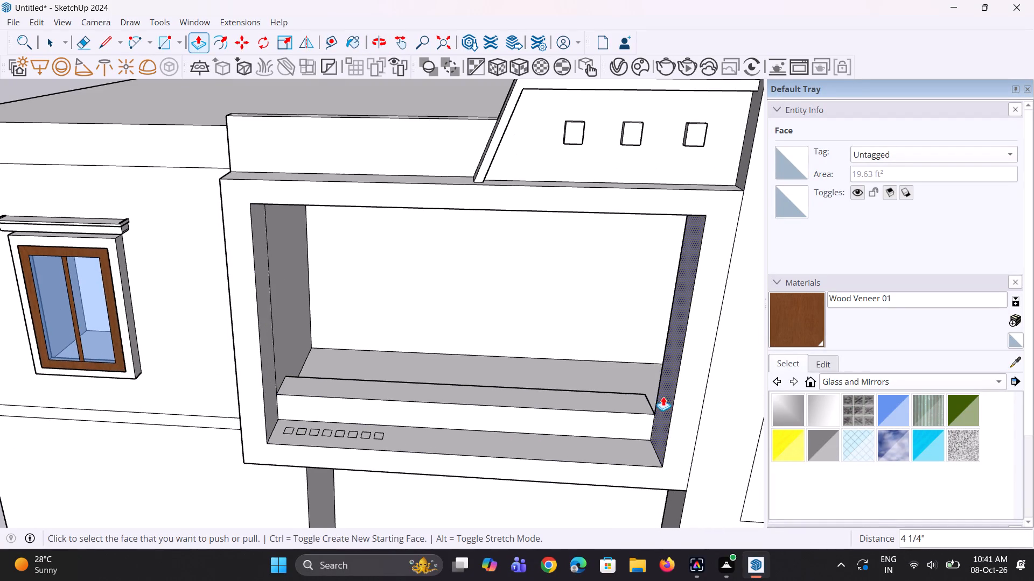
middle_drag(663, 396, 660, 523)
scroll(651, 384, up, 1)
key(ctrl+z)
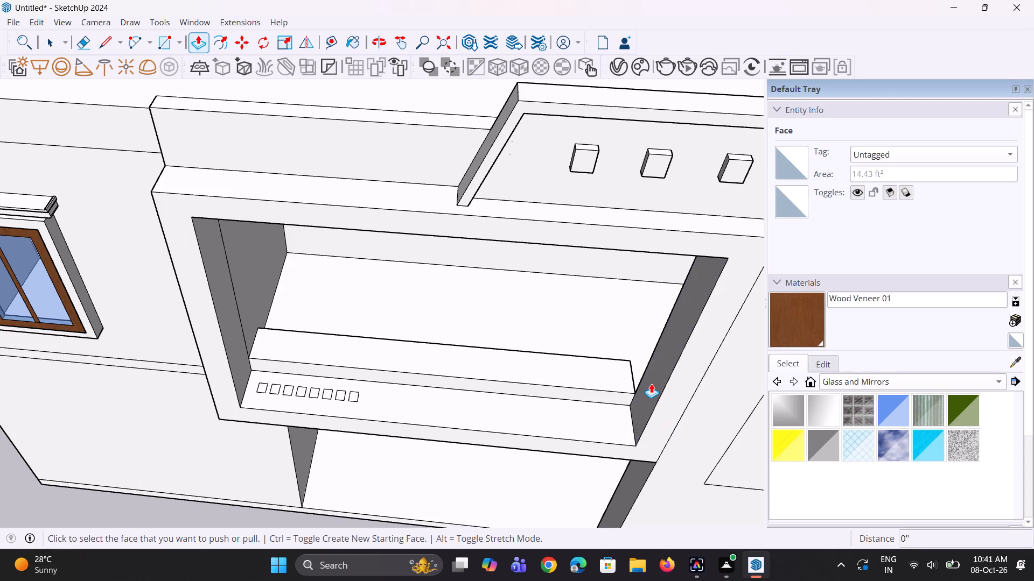
Undo the deeper push of the recess's back wall and the raising of the step behind the ledge.
key(ctrl+z)
key(ctrl+z)
key(space)
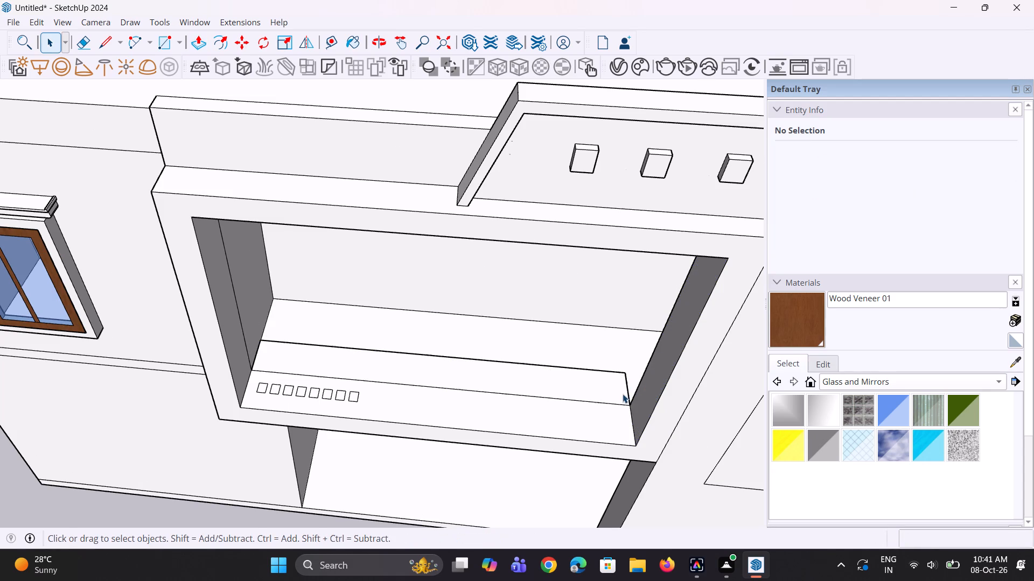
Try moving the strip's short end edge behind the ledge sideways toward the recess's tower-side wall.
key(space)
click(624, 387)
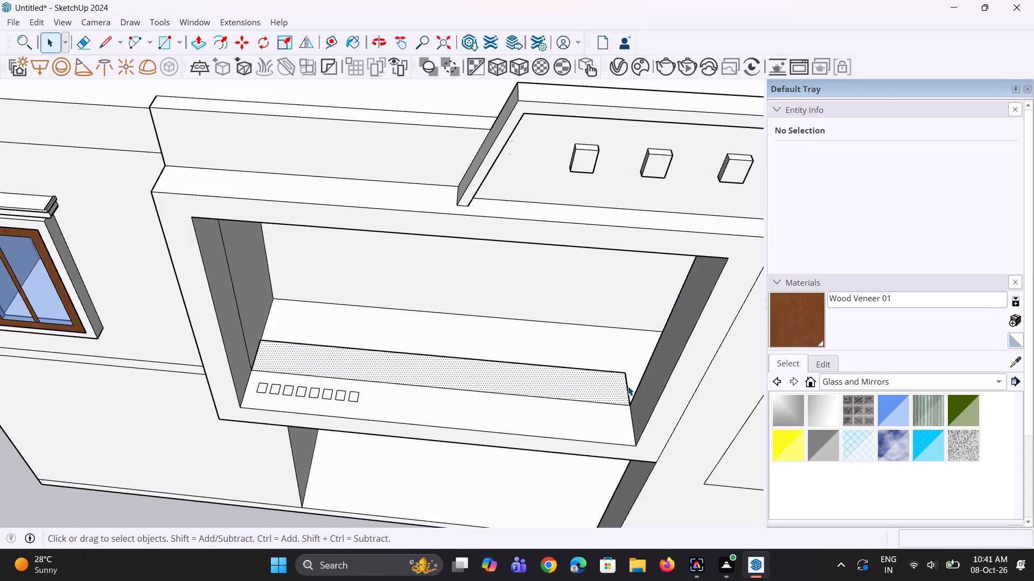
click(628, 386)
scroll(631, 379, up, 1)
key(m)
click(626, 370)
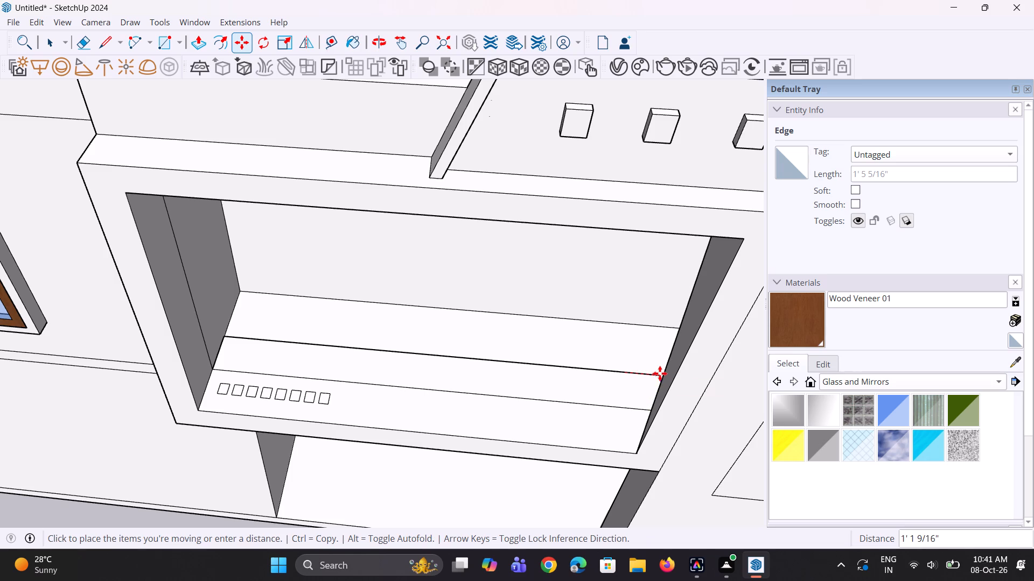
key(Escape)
Undo the strip outline drawn on the recess floor behind the ledge.
key(ctrl+z)
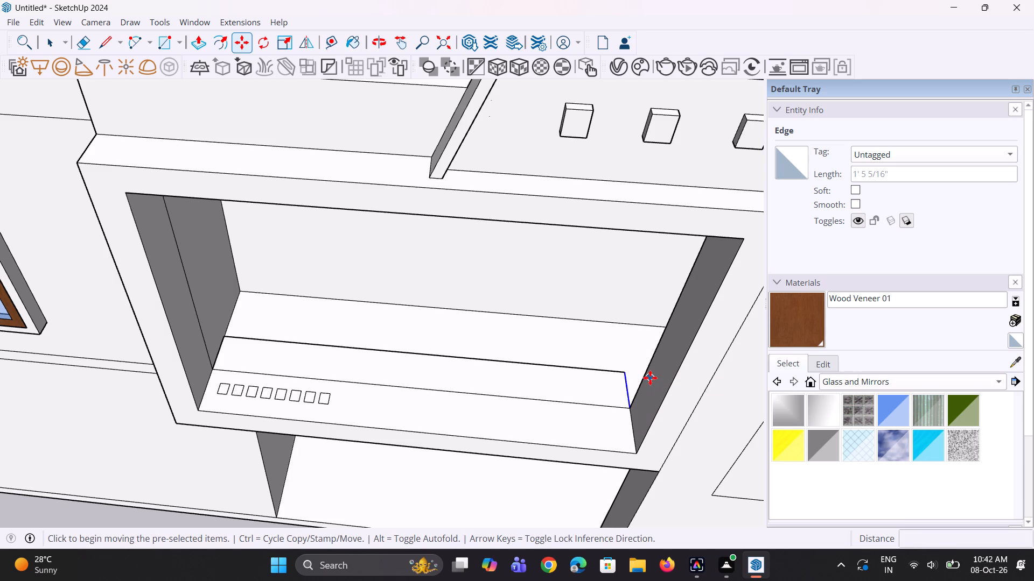
key(ctrl+z)
key(ctrl+z)
Redraw the full-width strip behind the ledge with lines, about 1' 6" deep, on the recess floor.
key(l)
scroll(627, 393, up, 1)
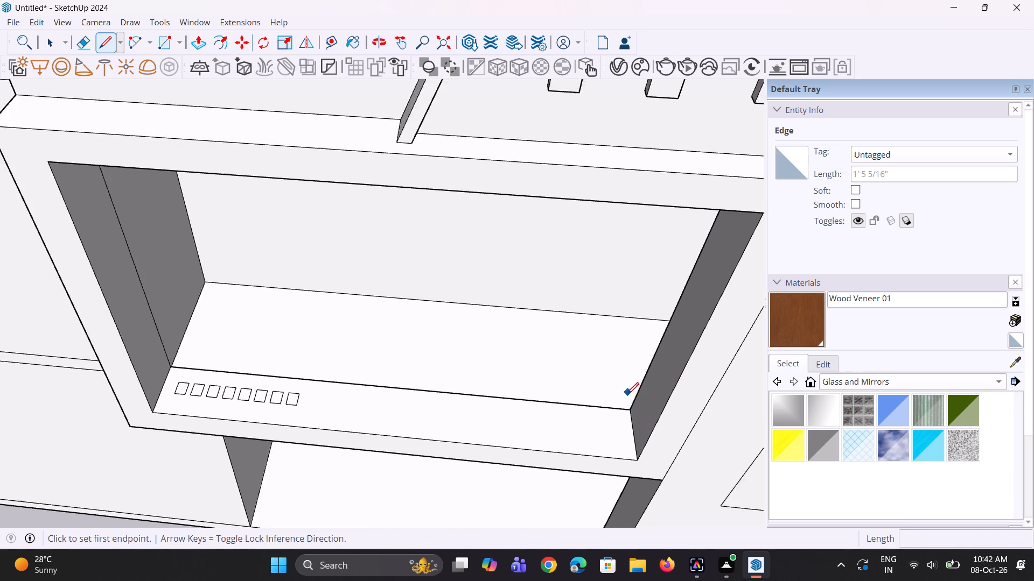
scroll(627, 394, up, 1)
click(631, 406)
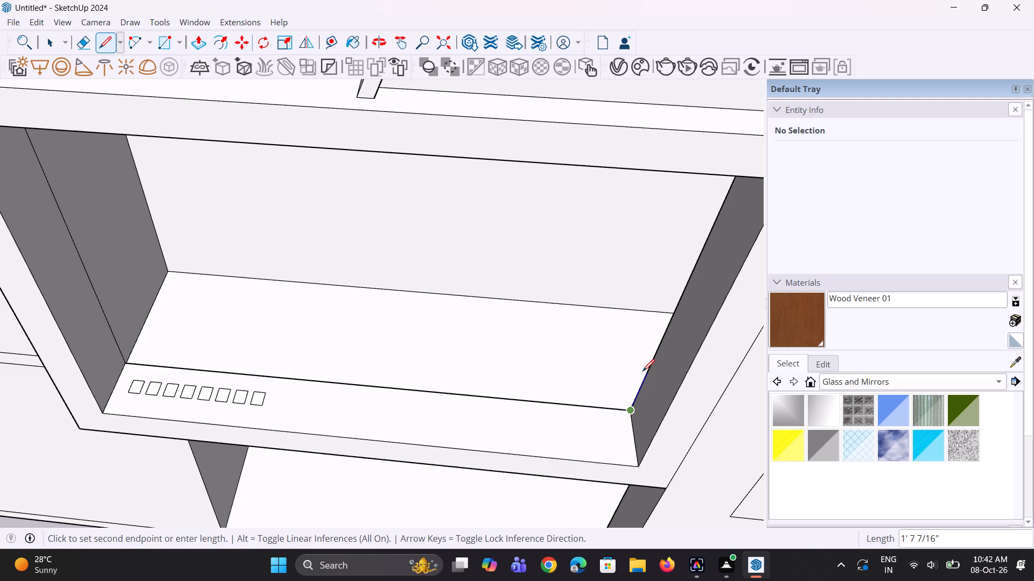
middle_drag(650, 371, 788, 350)
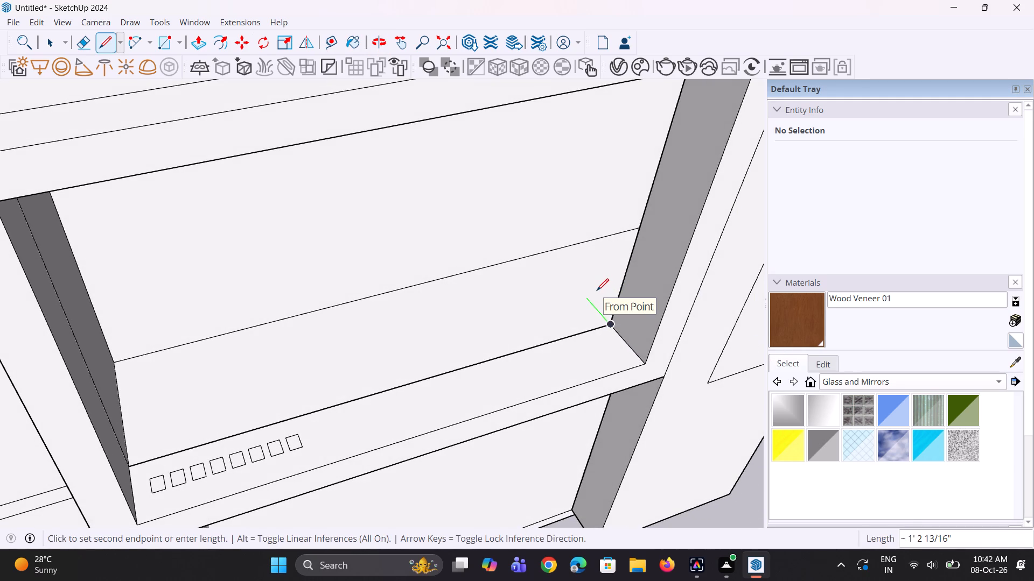
scroll(596, 291, down, 6)
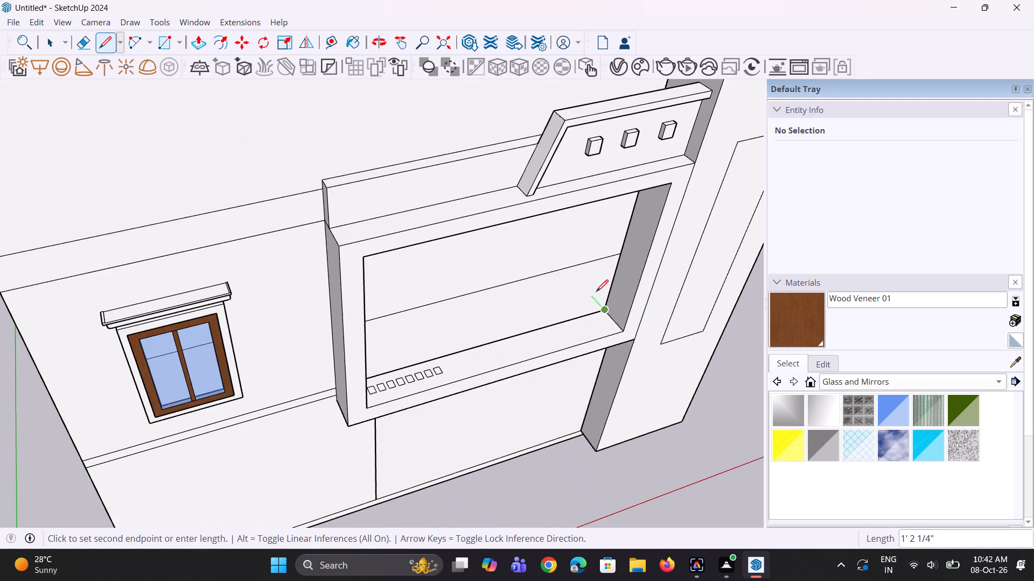
scroll(596, 292, down, 1)
scroll(596, 292, up, 1)
scroll(594, 293, down, 2)
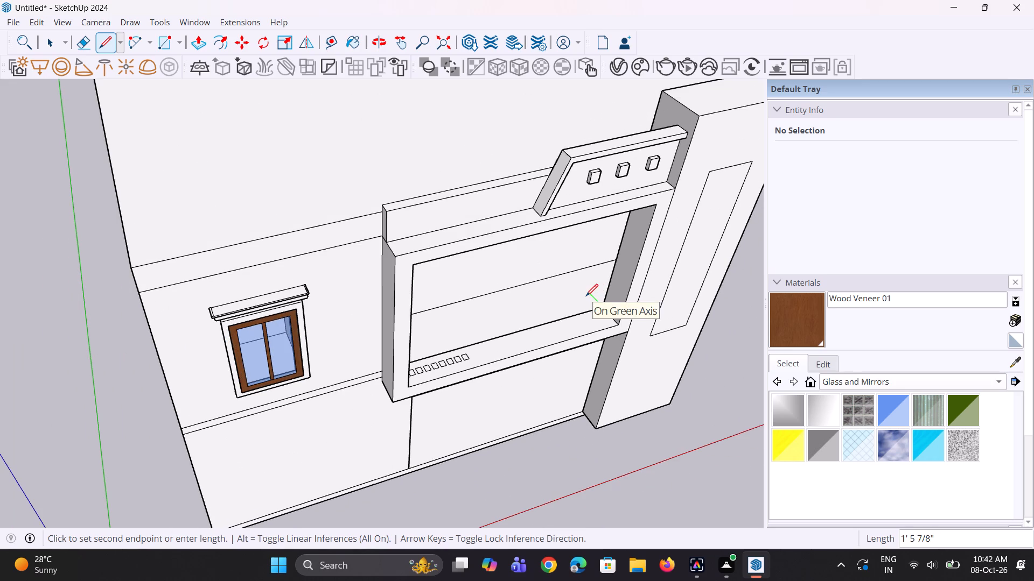
click(584, 297)
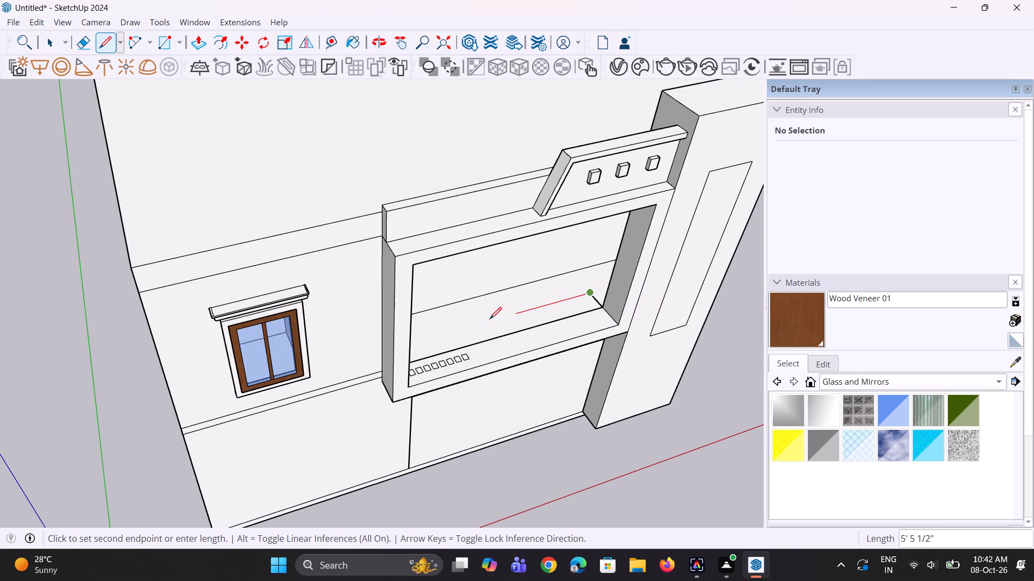
scroll(432, 334, down, 3)
middle_drag(443, 336, 414, 337)
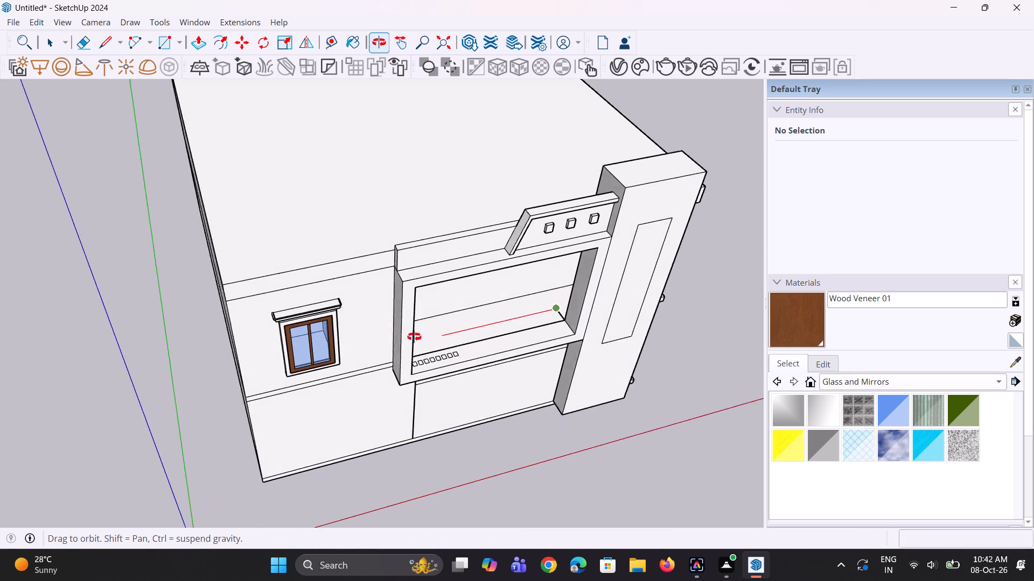
middle_drag(414, 337, 317, 331)
middle_drag(432, 357, 365, 327)
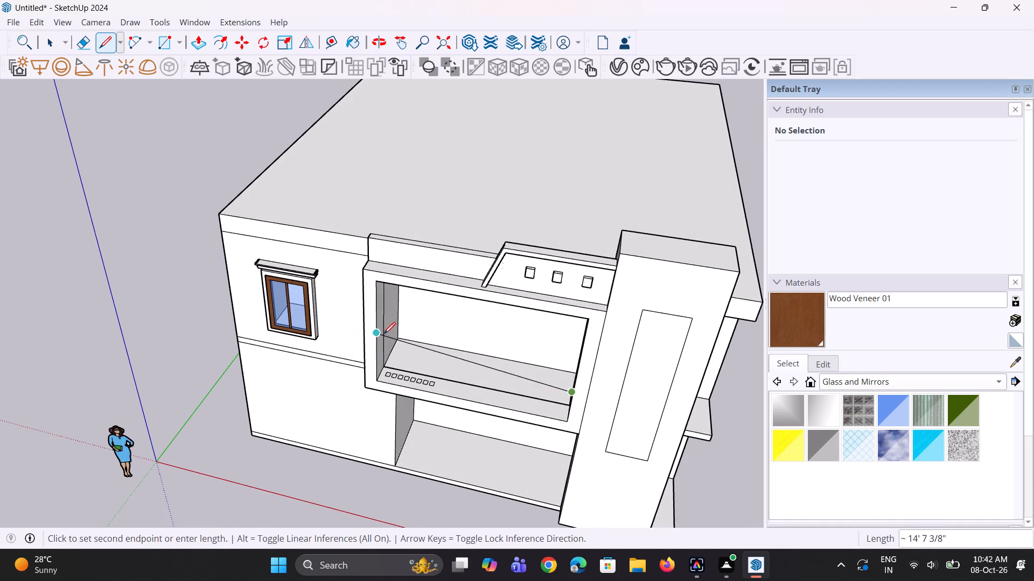
scroll(406, 358, up, 4)
click(380, 356)
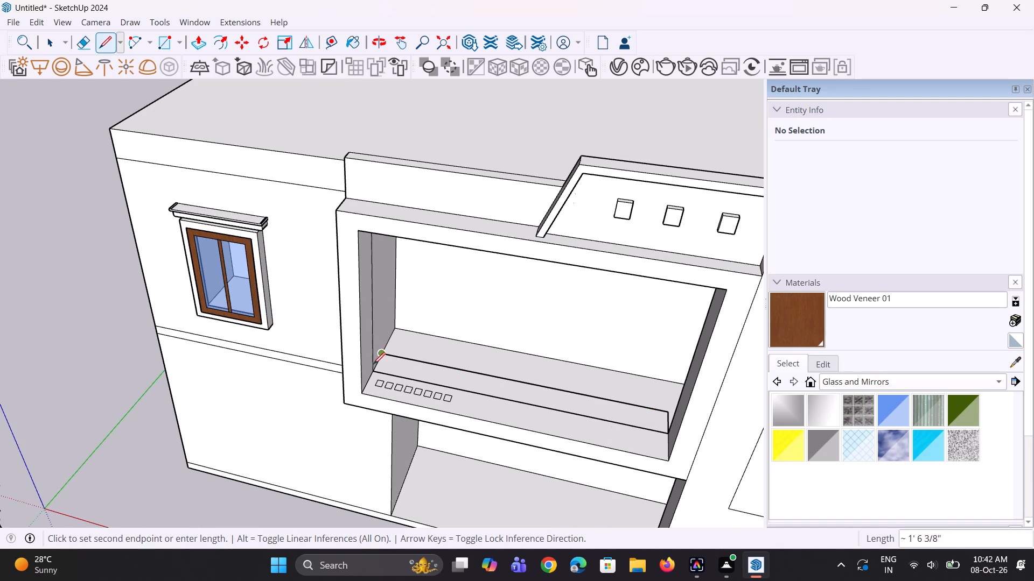
click(369, 371)
key(space)
Raise the new strip behind the ledge by about 1' 4 13/16" with Push/Pull.
key(p)
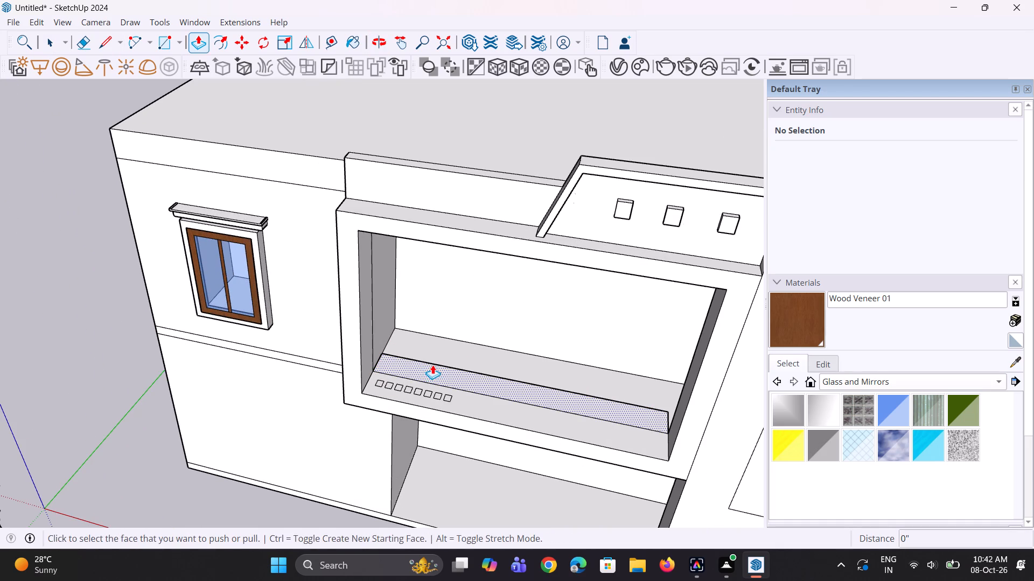
click(432, 365)
click(445, 343)
Push the rear face of the raised strip forward by about 4 3/8" to make it thinner.
middle_drag(511, 350, 490, 392)
middle_drag(546, 366, 534, 388)
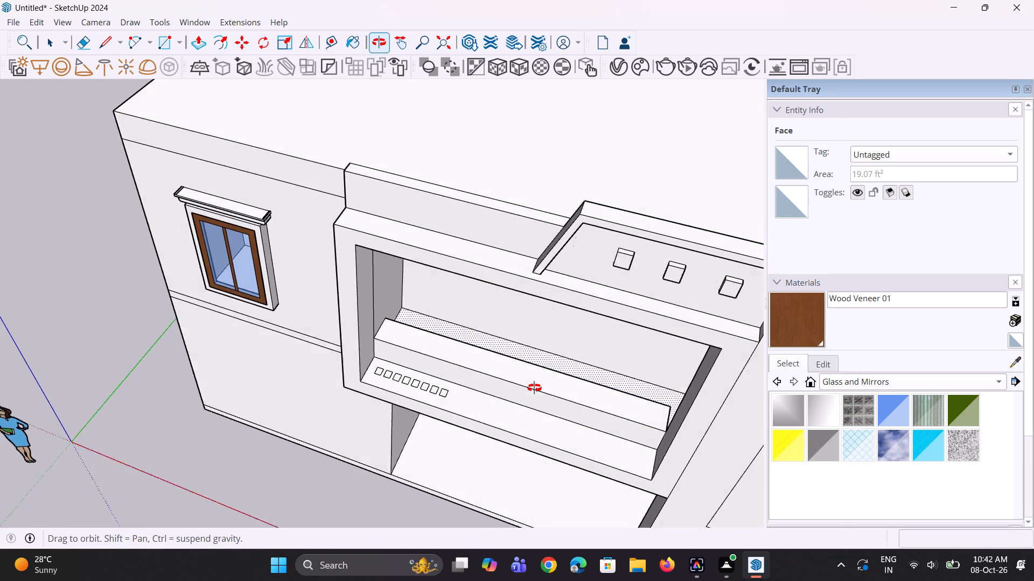
middle_drag(534, 388, 534, 388)
scroll(550, 375, up, 11)
middle_drag(570, 369, 458, 523)
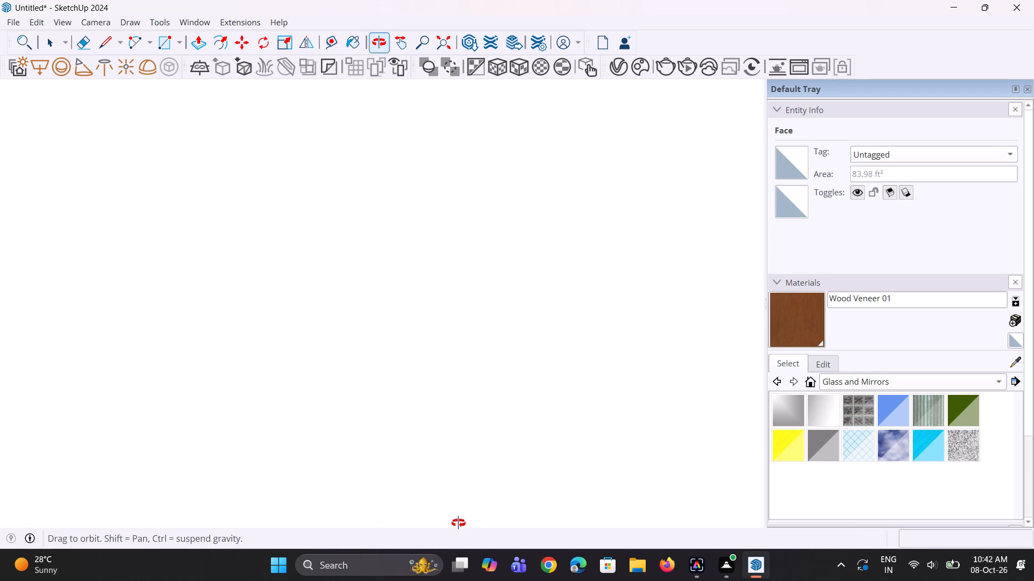
middle_drag(458, 523, 535, 416)
scroll(534, 415, up, 8)
middle_drag(523, 424, 497, 431)
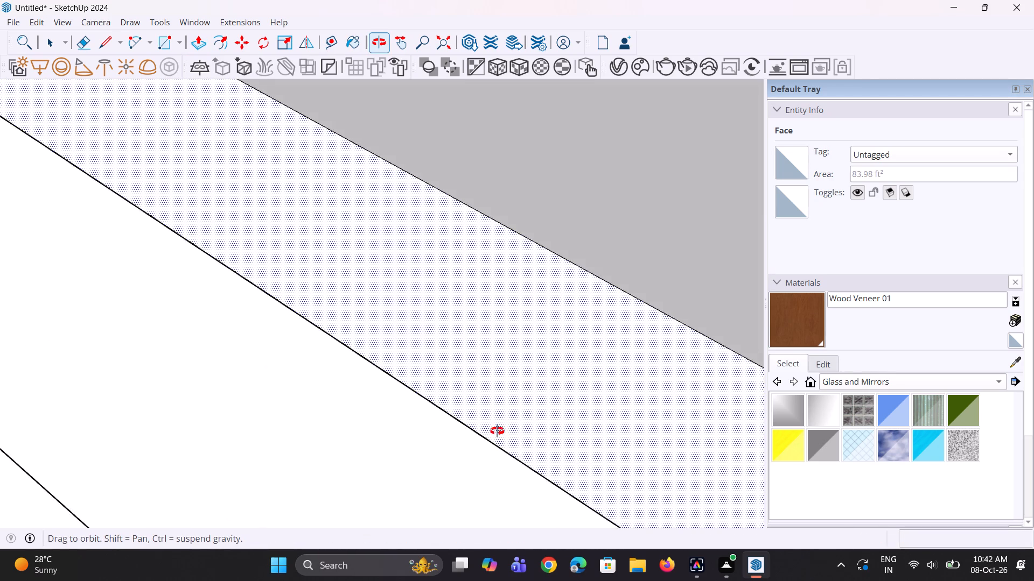
middle_drag(497, 431, 431, 440)
scroll(487, 395, down, 3)
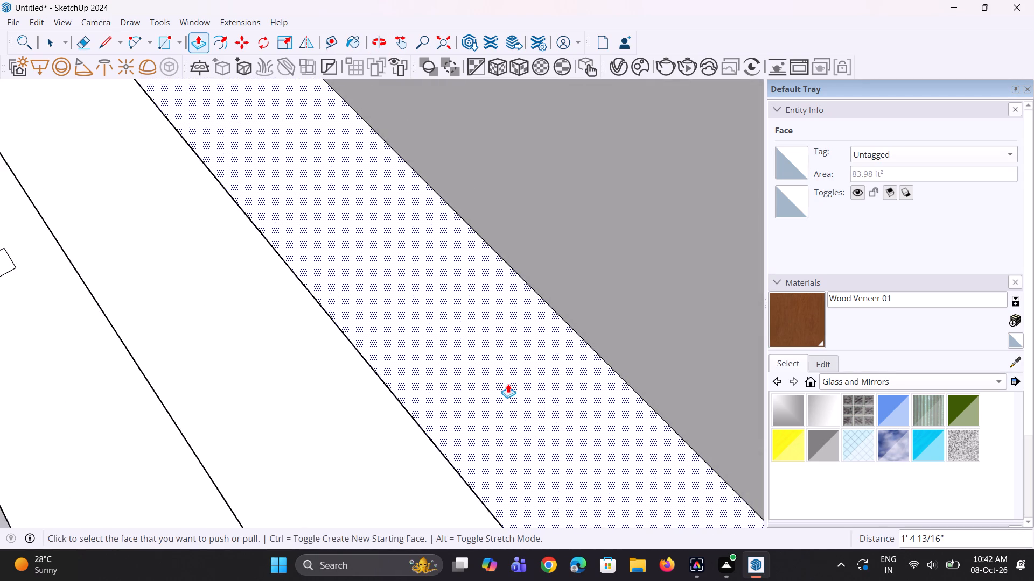
scroll(508, 384, down, 3)
middle_drag(502, 398, 331, 372)
click(298, 382)
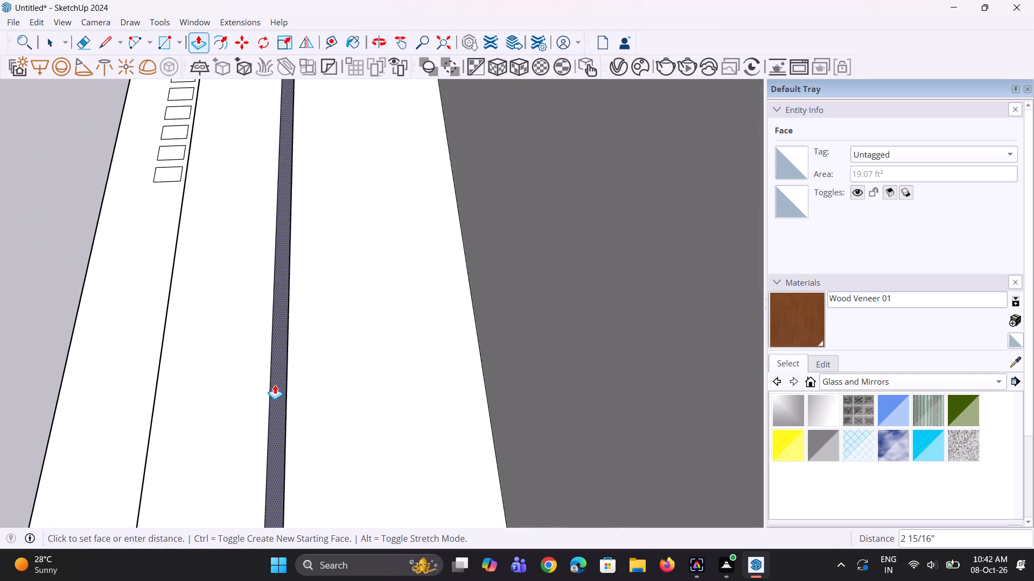
click(264, 382)
Thin the raised strip further by pushing its rear face forward another 3 5/16" or so.
scroll(292, 381, down, 10)
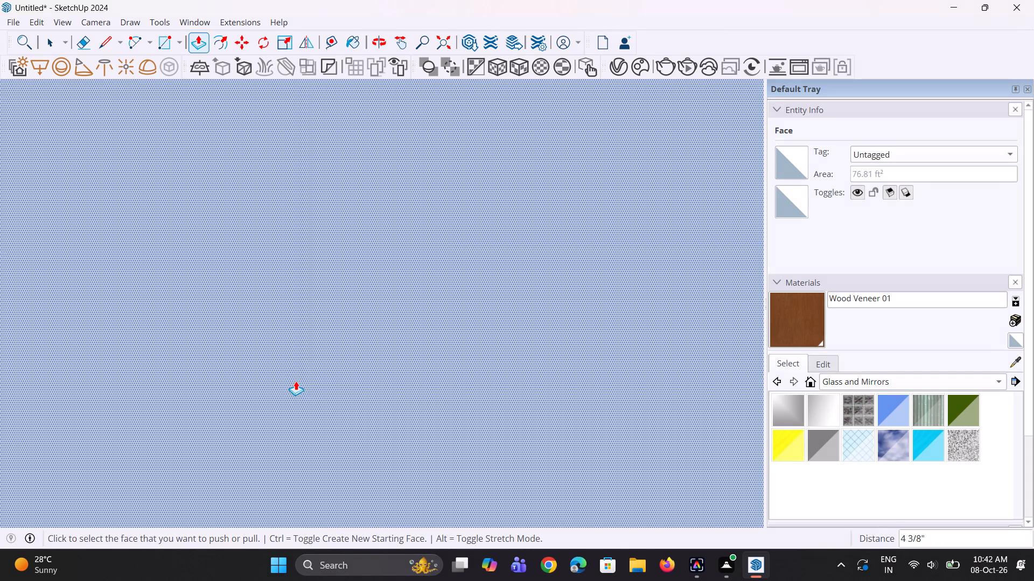
scroll(296, 381, down, 3)
click(450, 46)
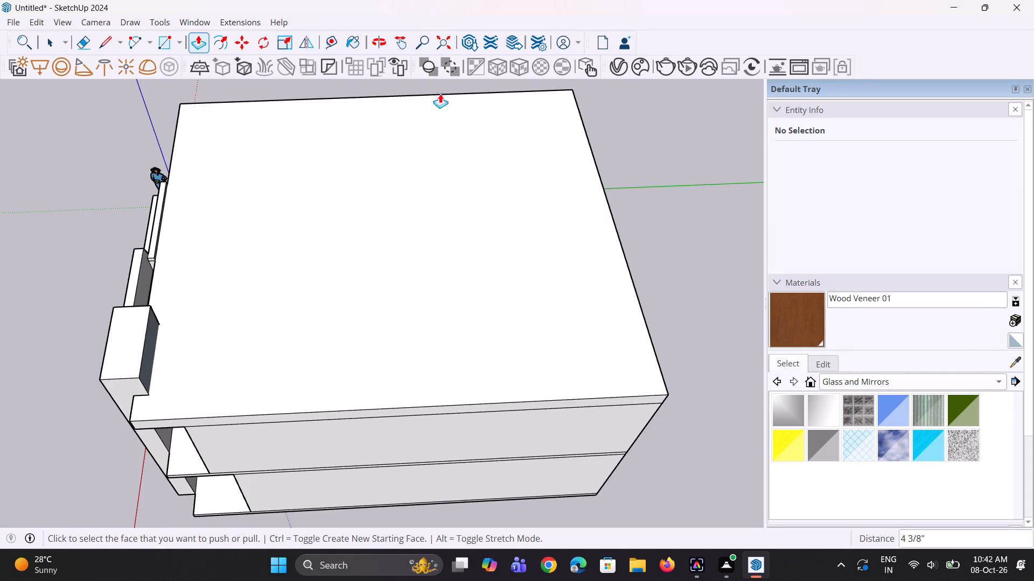
middle_drag(406, 308, 708, 166)
middle_drag(411, 286, 625, 206)
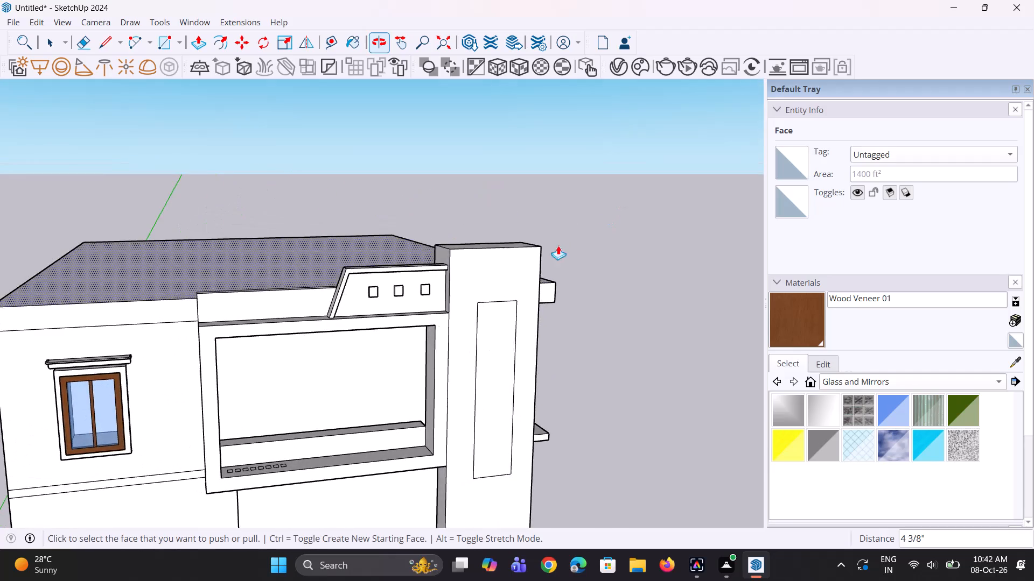
scroll(354, 382, up, 3)
middle_drag(352, 398, 380, 486)
scroll(352, 412, down, 1)
scroll(410, 401, up, 7)
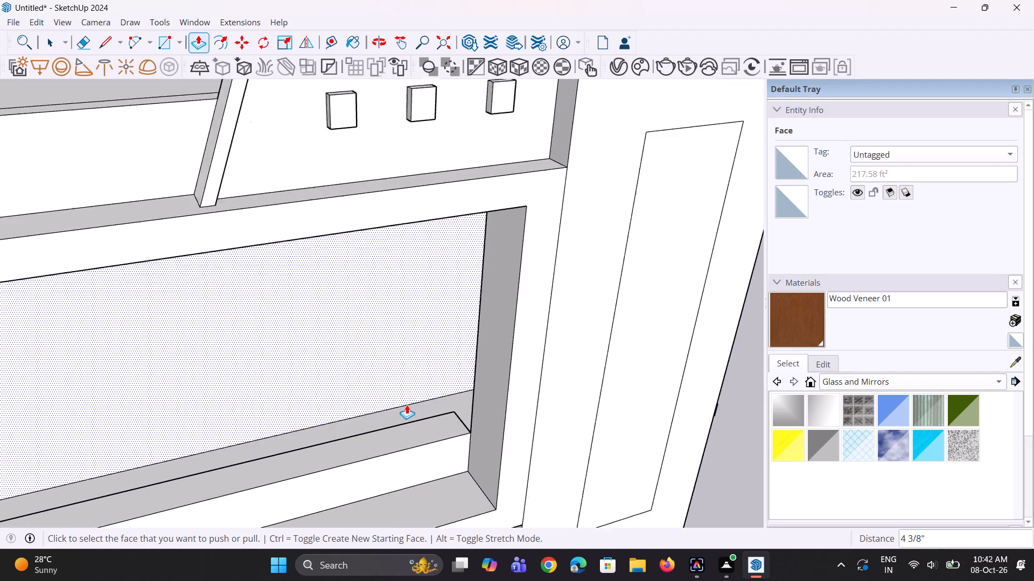
middle_drag(395, 413, 577, 477)
scroll(436, 376, up, 8)
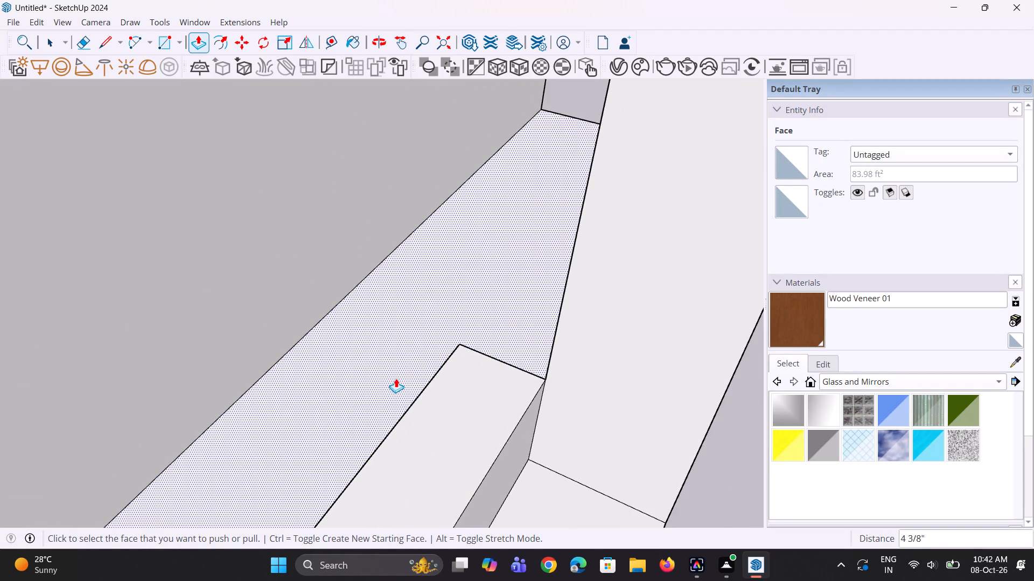
middle_drag(396, 378, 514, 427)
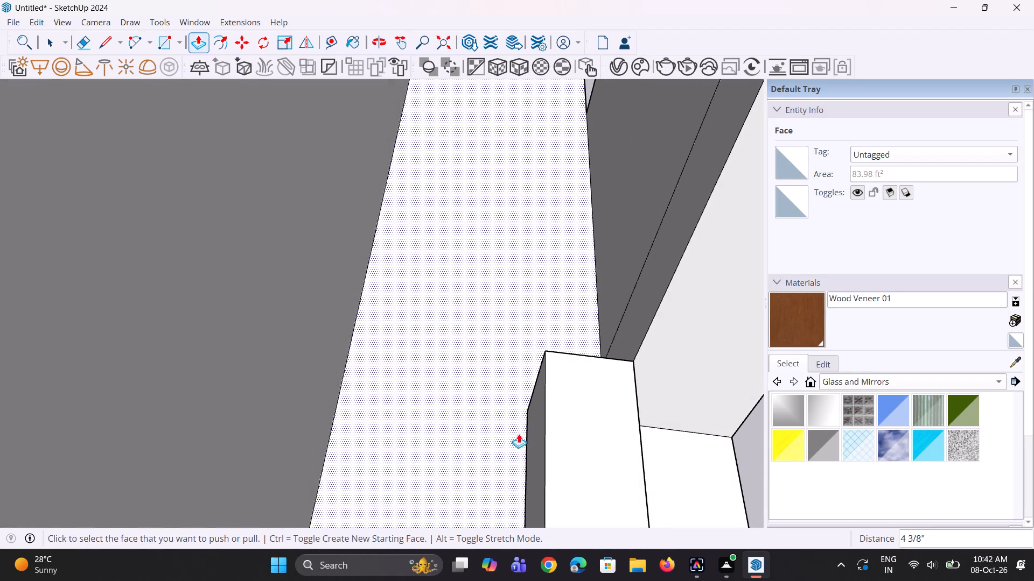
click(540, 441)
click(563, 448)
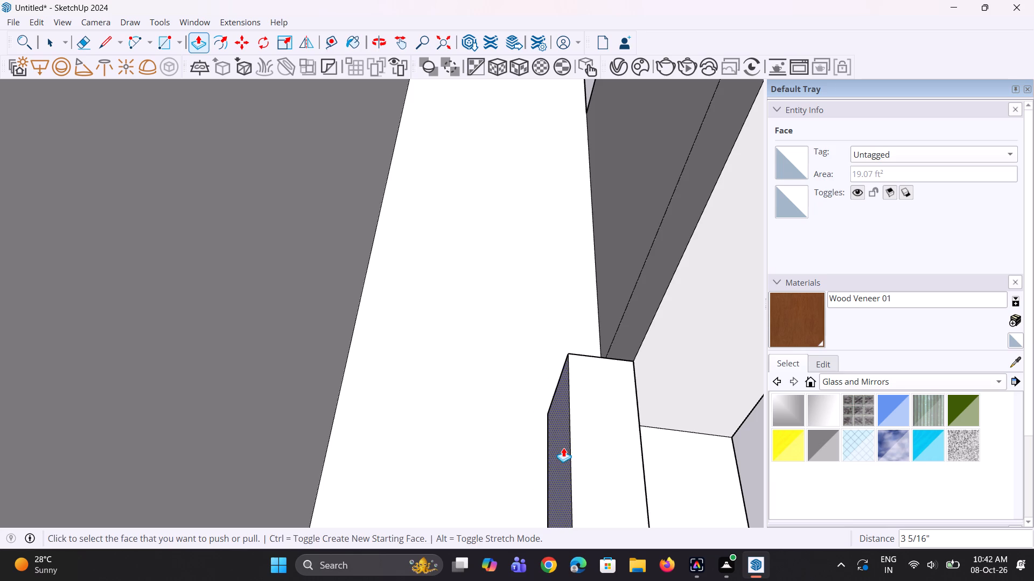
Extend the raised strip's narrow tower-side end face outward by about 2' 1 1/2" with Push/Pull.
middle_drag(598, 331, 584, 350)
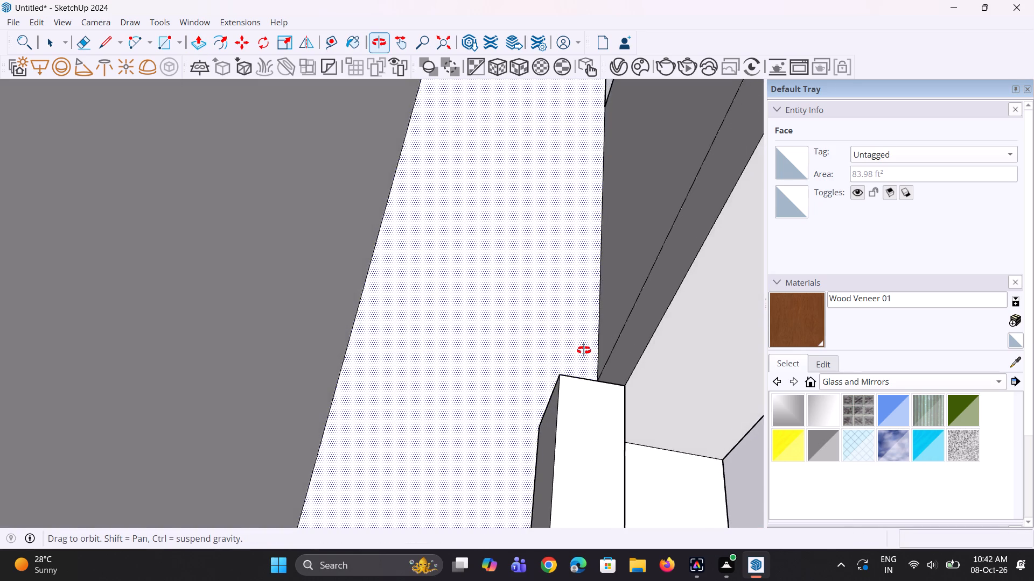
middle_drag(584, 350, 584, 350)
scroll(584, 350, up, 8)
middle_drag(576, 384, 516, 422)
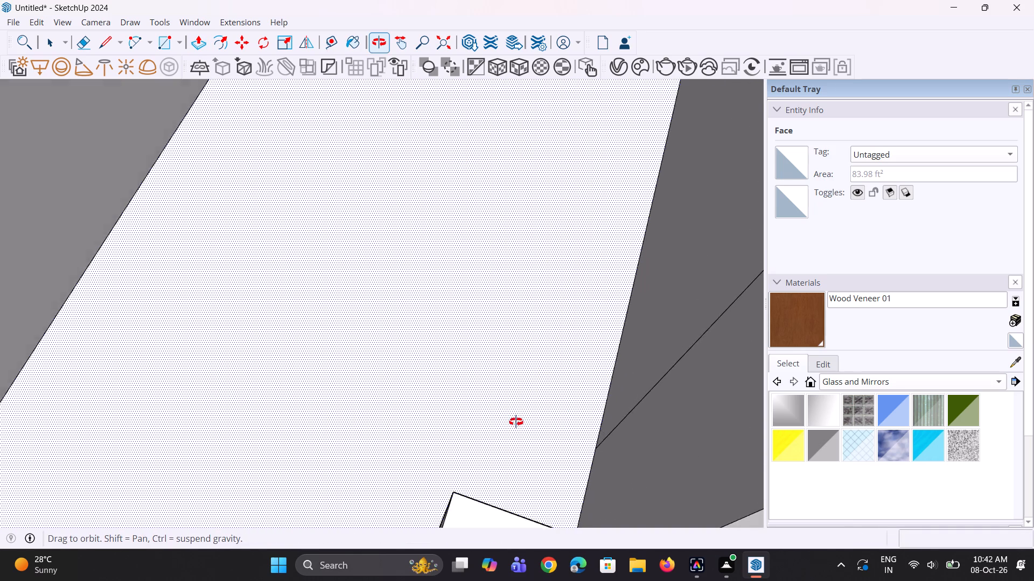
middle_drag(516, 422, 688, 373)
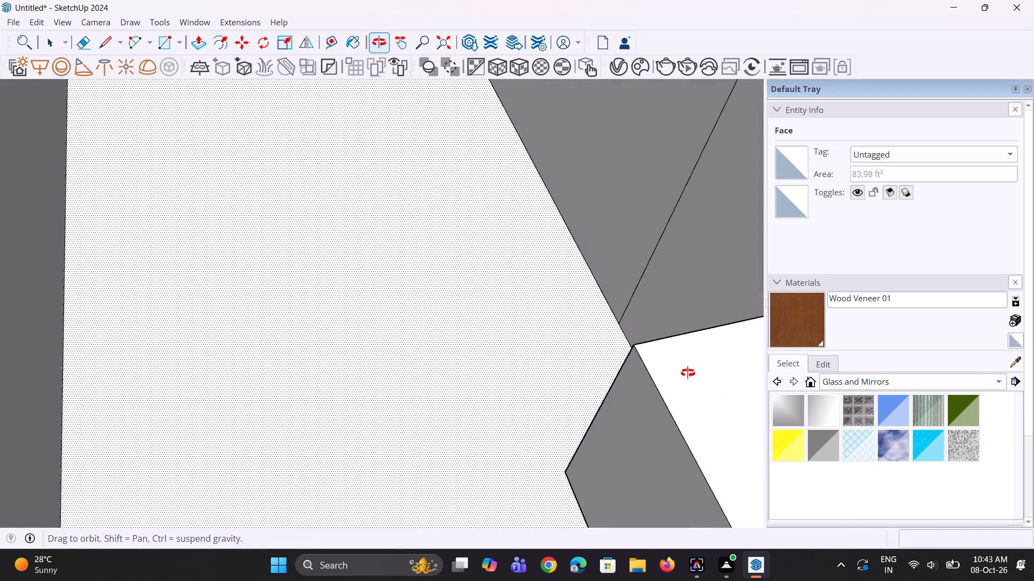
middle_drag(688, 373, 681, 365)
scroll(638, 364, down, 2)
middle_drag(619, 377, 724, 451)
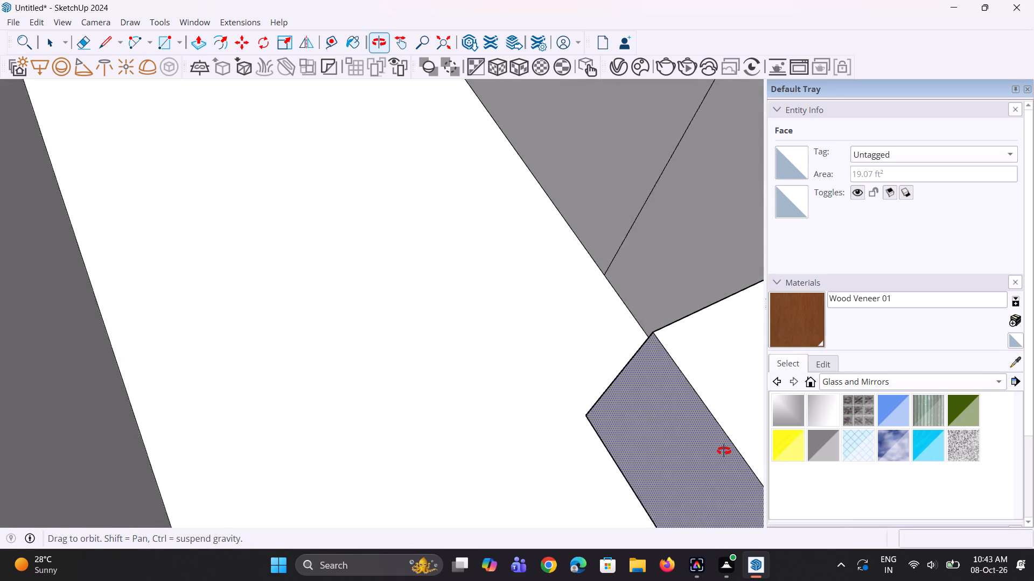
middle_drag(724, 451, 732, 451)
scroll(645, 364, down, 2)
middle_drag(645, 364, 674, 391)
scroll(658, 309, up, 2)
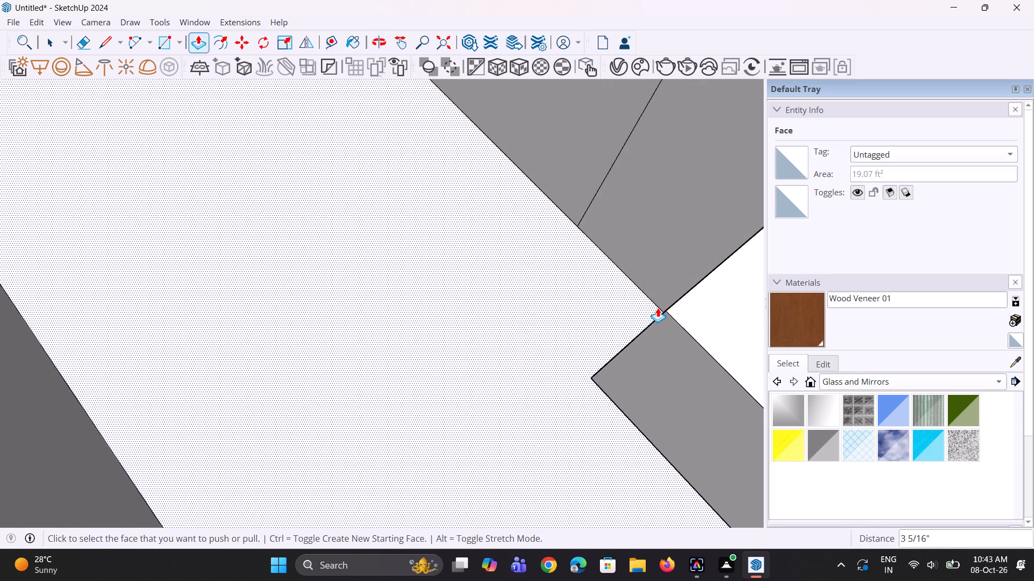
middle_drag(658, 308, 654, 346)
click(669, 335)
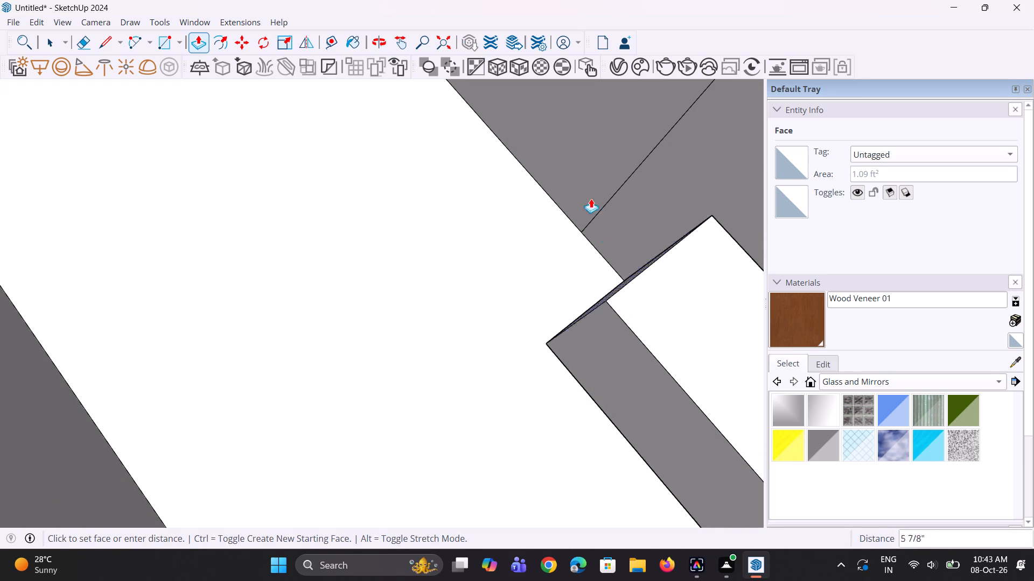
click(453, 107)
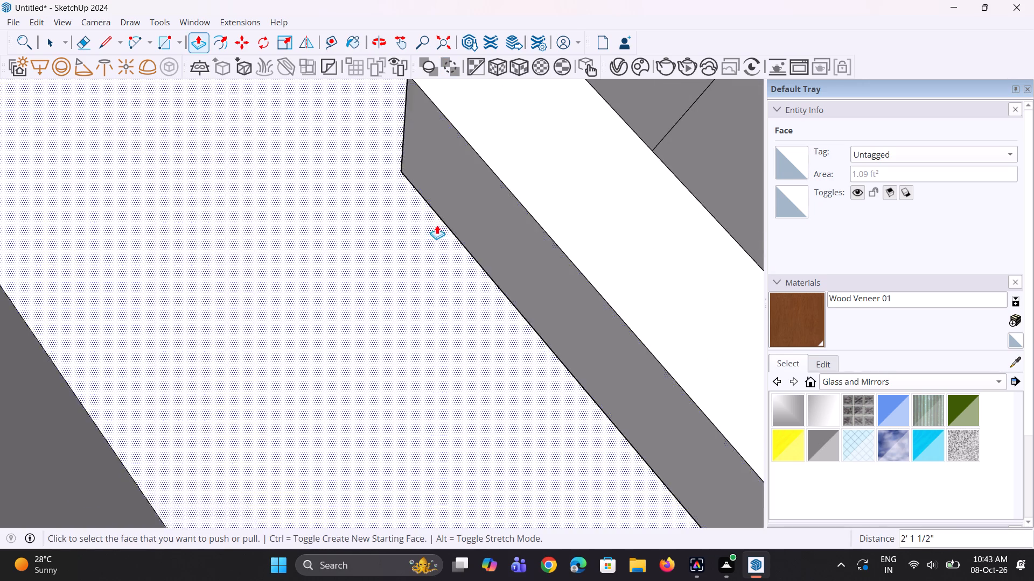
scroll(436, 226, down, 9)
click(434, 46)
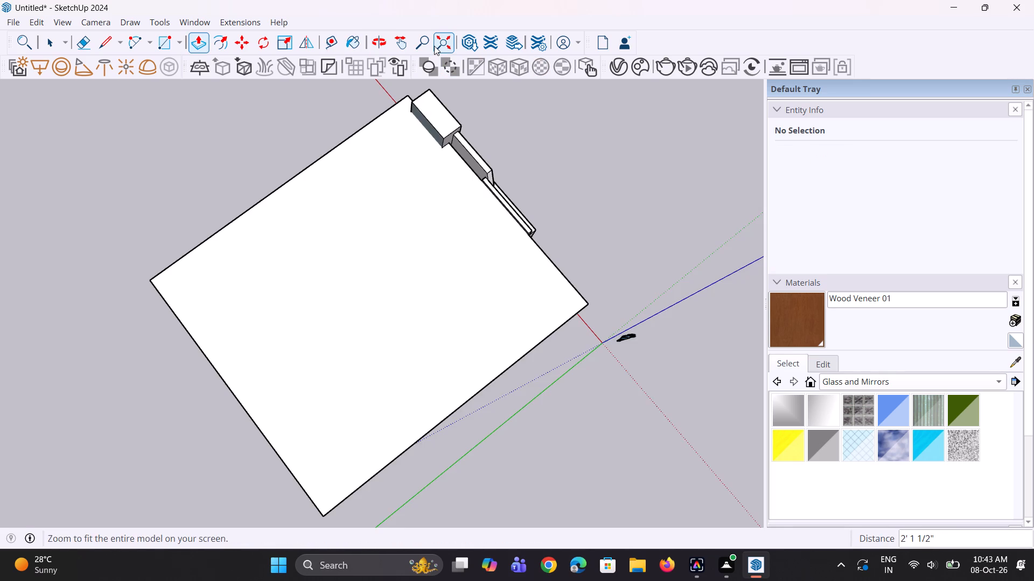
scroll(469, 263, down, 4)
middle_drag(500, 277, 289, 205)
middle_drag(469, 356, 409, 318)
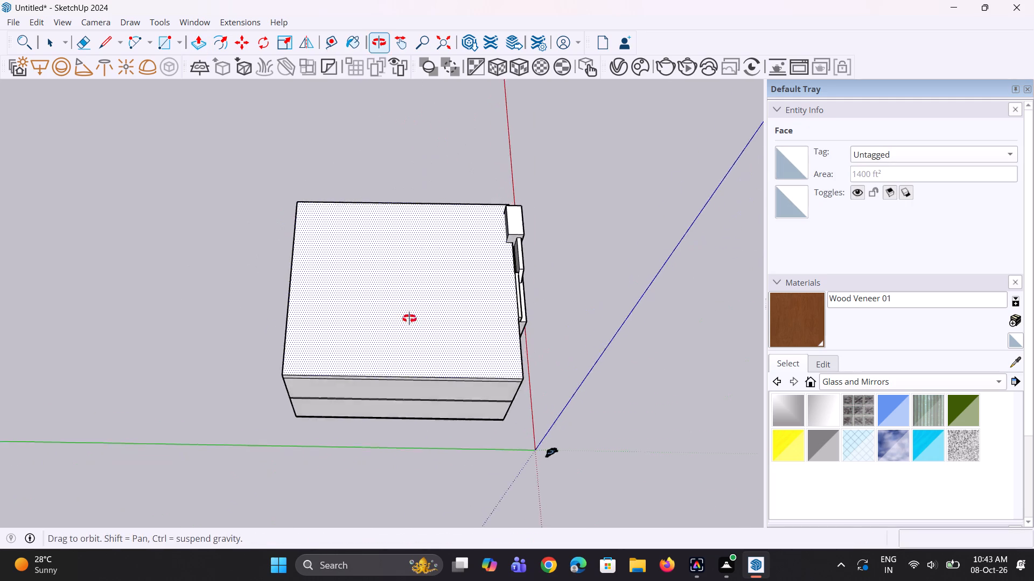
Thin the low wall behind the slatted ledge by pushing its rear face forward about 3 5/8" with Push/Pull.
middle_drag(409, 318, 329, 230)
middle_drag(437, 481, 331, 363)
middle_drag(585, 406, 397, 420)
scroll(499, 420, up, 3)
middle_drag(514, 394, 477, 458)
scroll(498, 387, up, 5)
middle_drag(499, 385, 439, 464)
scroll(499, 385, down, 1)
scroll(475, 390, up, 9)
middle_drag(461, 406, 424, 490)
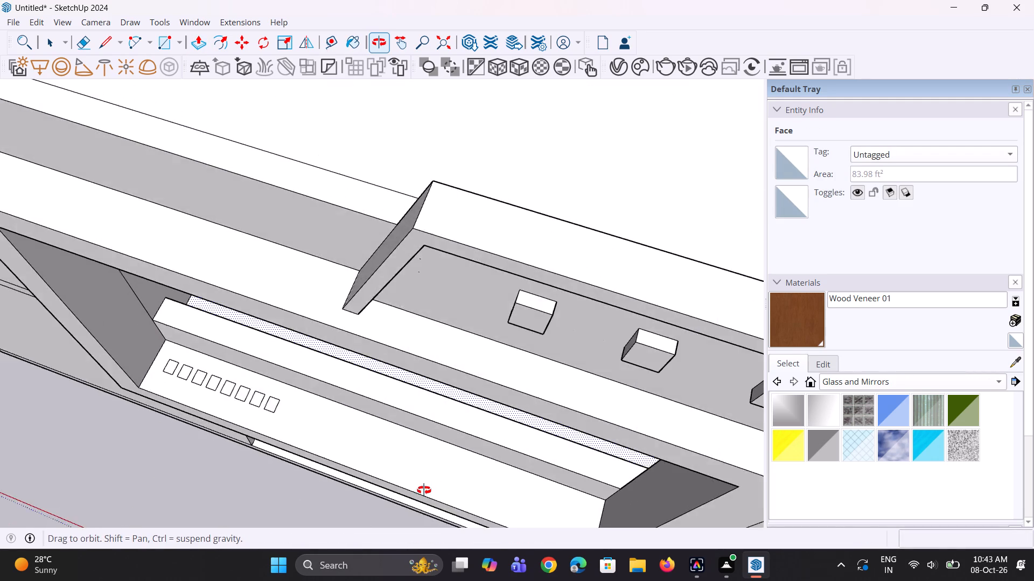
middle_drag(424, 490, 459, 440)
scroll(462, 435, up, 9)
middle_drag(493, 423, 470, 479)
scroll(470, 478, up, 1)
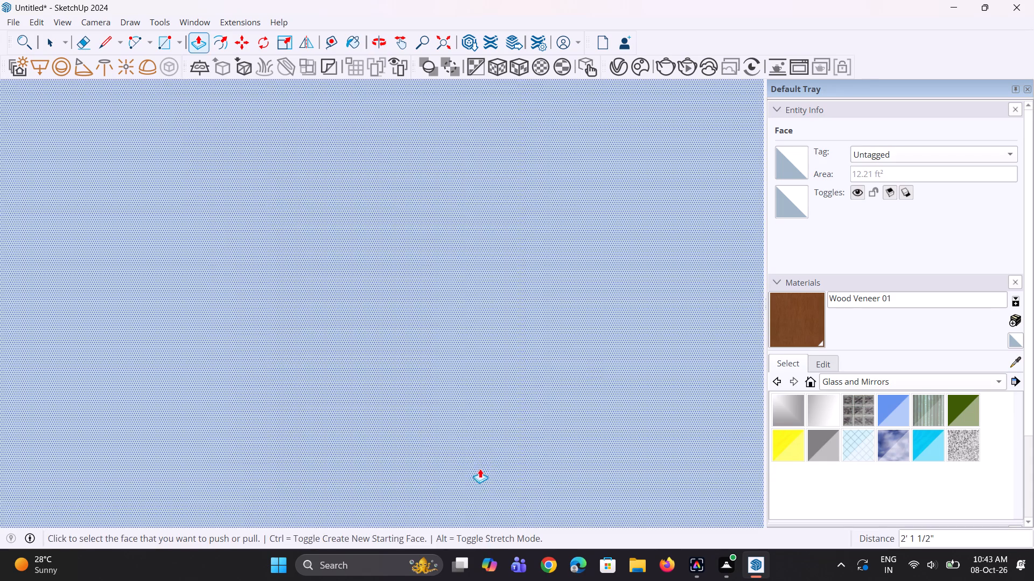
scroll(480, 469, up, 1)
middle_drag(481, 467, 595, 370)
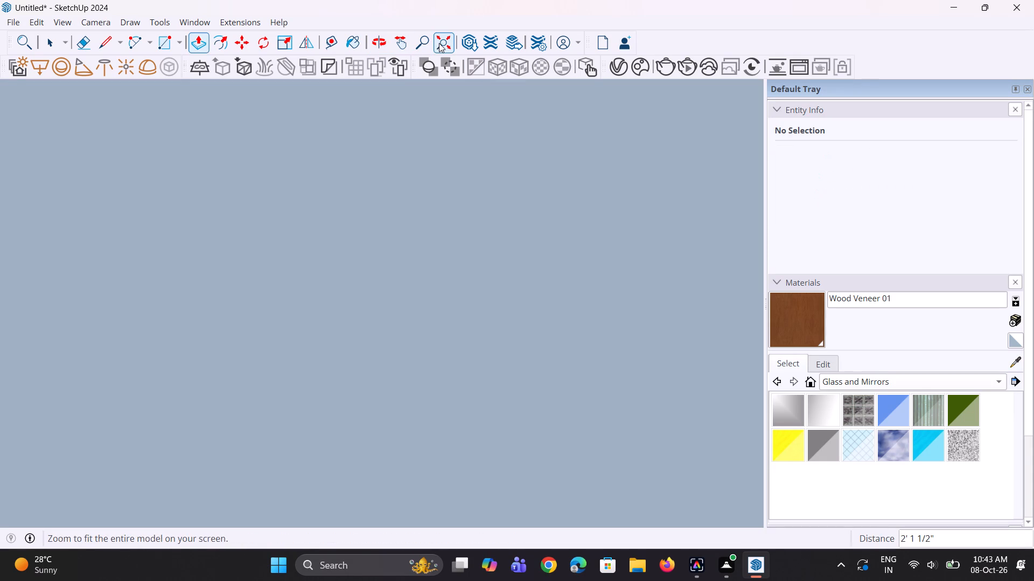
click(439, 43)
scroll(543, 271, down, 4)
middle_drag(523, 344, 430, 246)
middle_drag(626, 446, 446, 381)
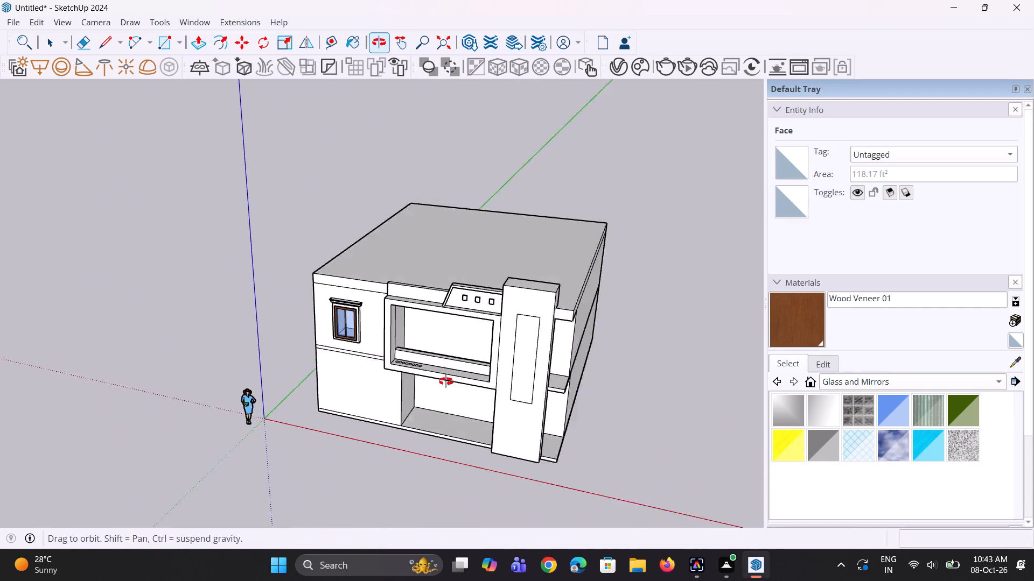
middle_drag(446, 381, 262, 341)
middle_drag(327, 357, 326, 376)
scroll(326, 376, up, 1)
scroll(405, 384, up, 9)
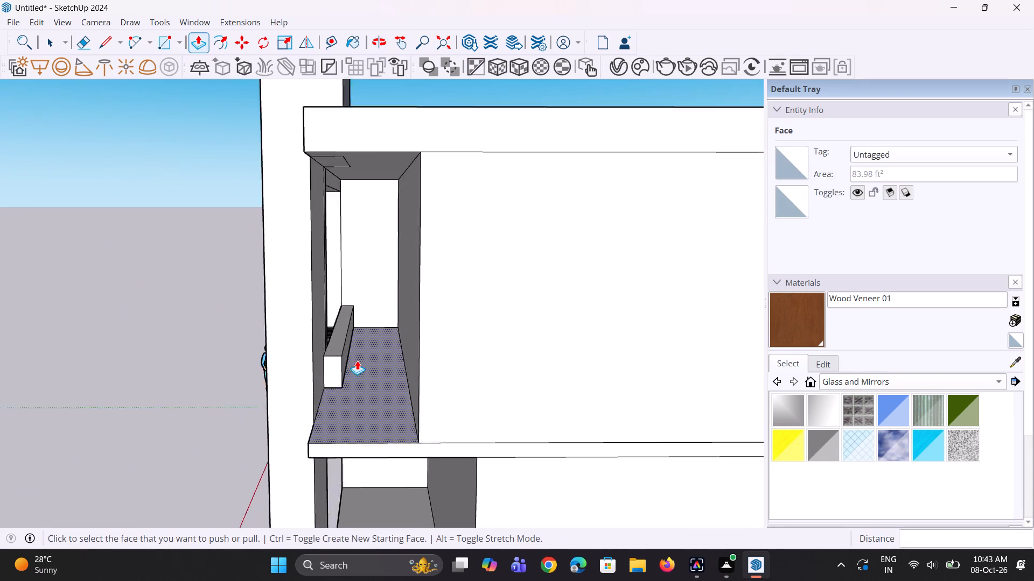
scroll(357, 360, up, 2)
middle_drag(354, 360, 329, 372)
click(312, 360)
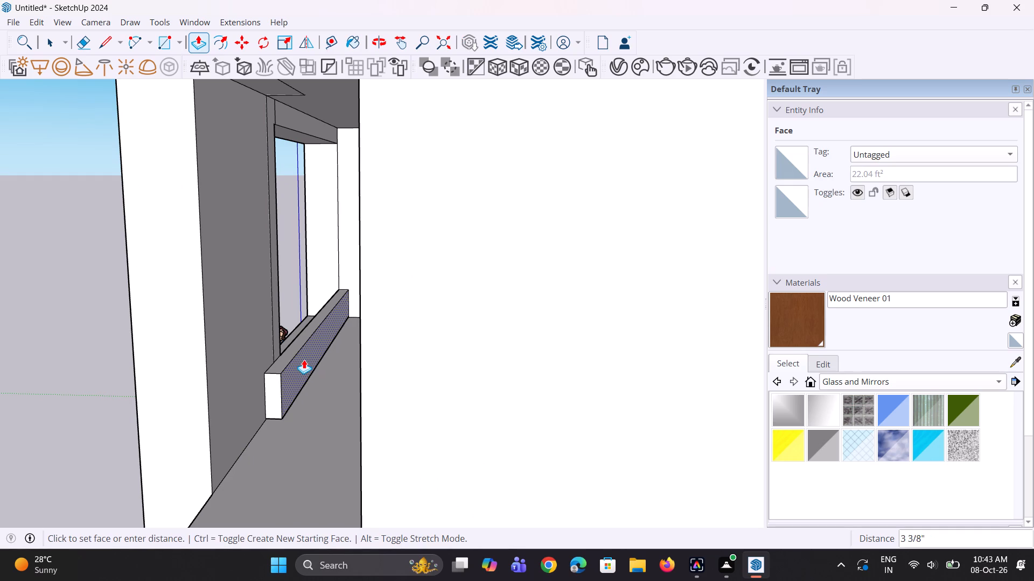
click(303, 359)
Examine the front facade and the thinned low wall inside the projecting frame's opening.
middle_drag(297, 376, 578, 398)
scroll(502, 389, up, 1)
middle_drag(500, 371, 700, 335)
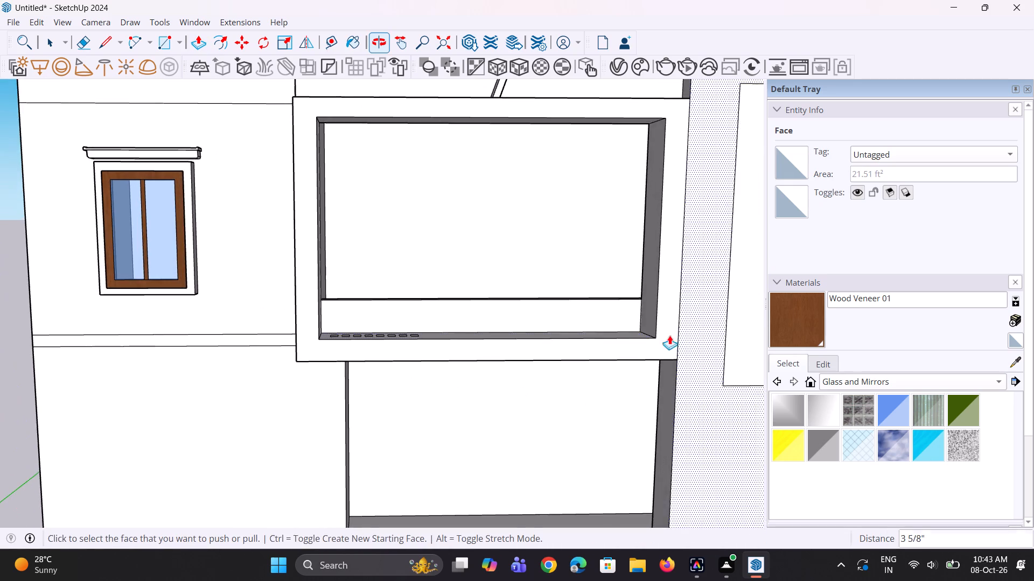
scroll(558, 320, up, 3)
scroll(514, 321, down, 1)
middle_drag(507, 332, 495, 372)
key(space)
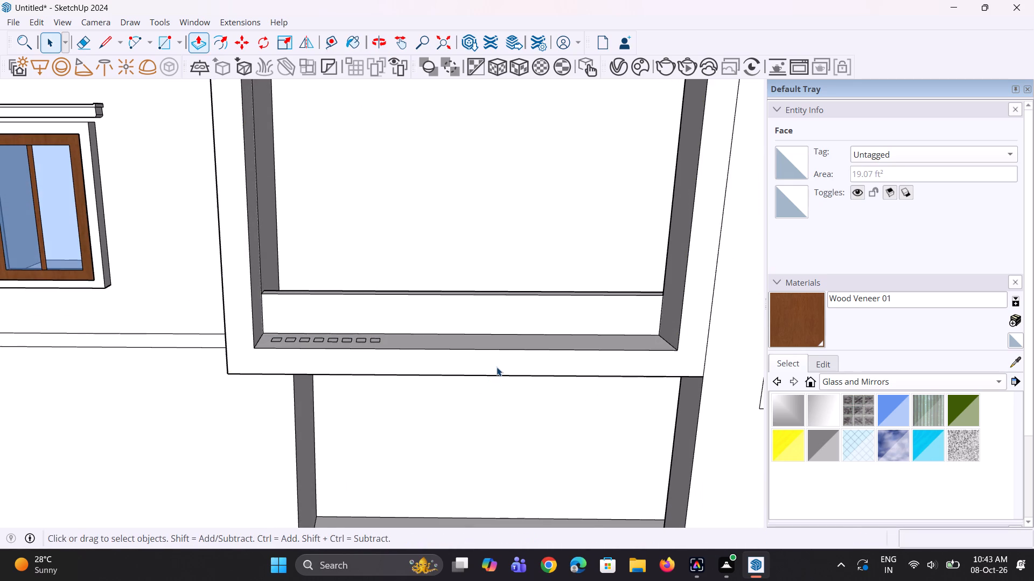
key(space)
scroll(481, 367, down, 5)
middle_drag(310, 407, 314, 413)
scroll(310, 414, down, 1)
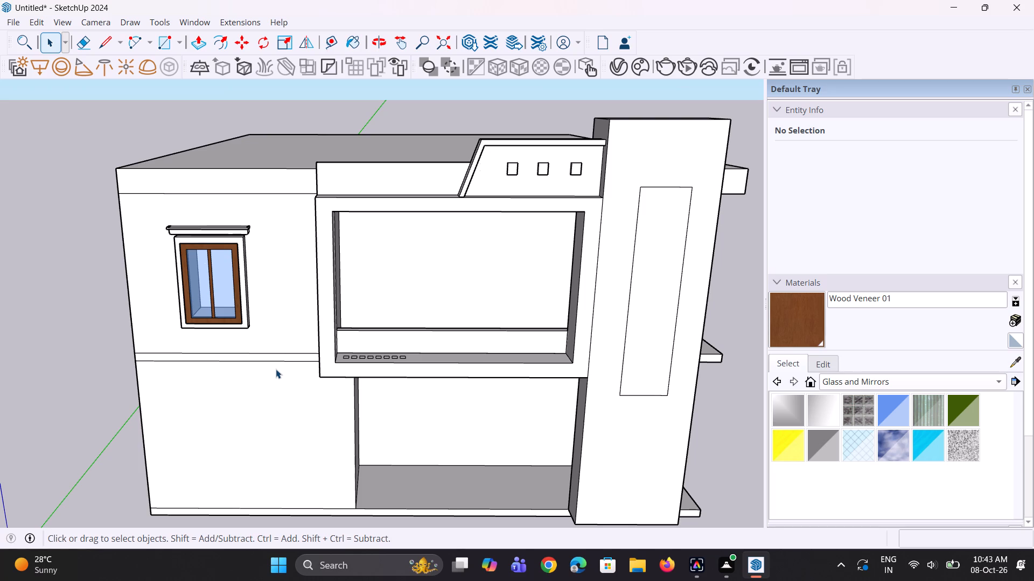
scroll(296, 350, down, 2)
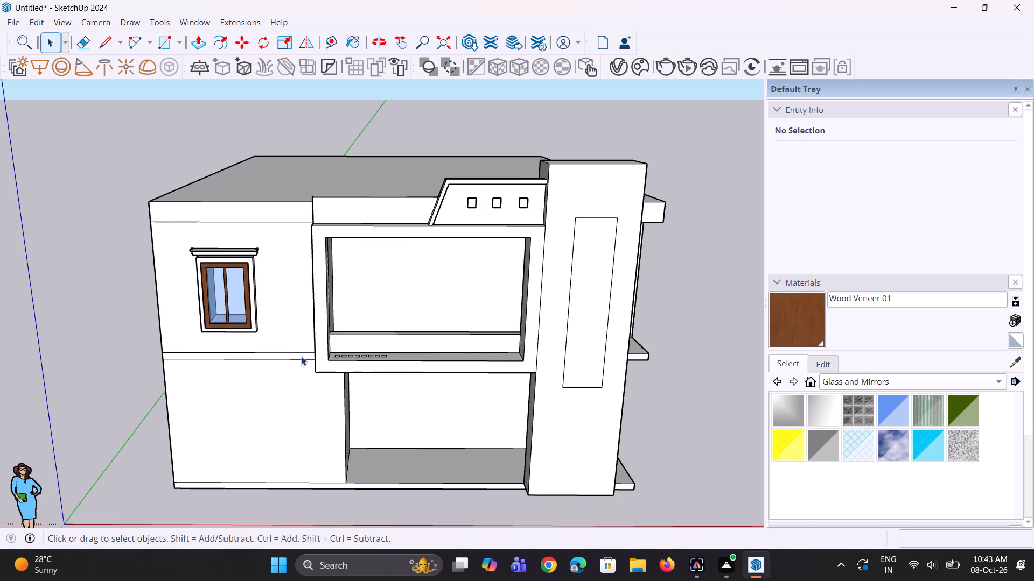
scroll(303, 370, down, 3)
middle_click(357, 407)
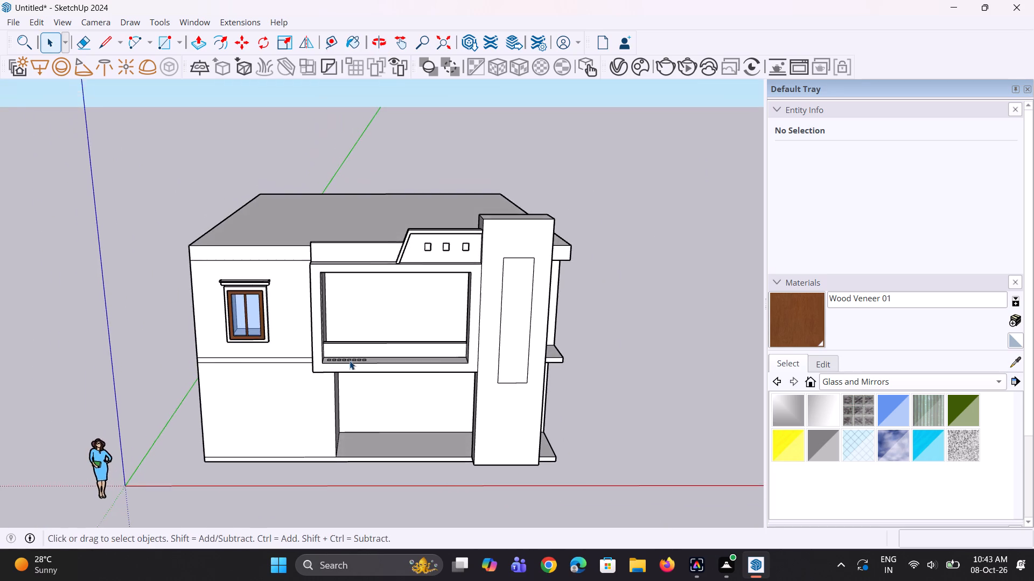
Copy the last small square on the frame's ledge about 6" along the row toward the tower.
scroll(344, 347, up, 2)
middle_drag(344, 346, 338, 443)
scroll(346, 366, up, 6)
middle_drag(340, 352, 336, 382)
scroll(318, 318, up, 5)
middle_drag(316, 346, 319, 329)
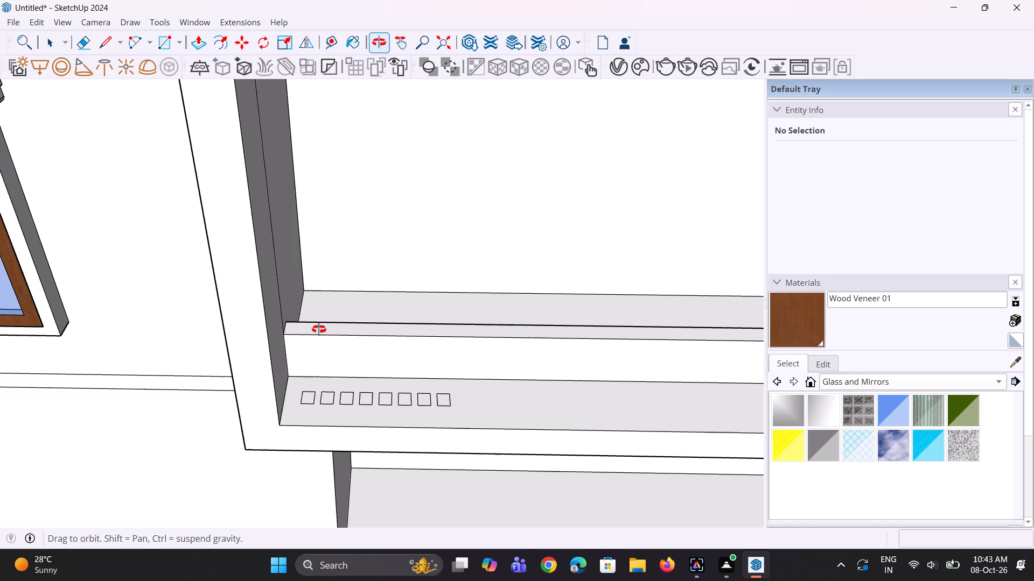
middle_drag(319, 329, 312, 369)
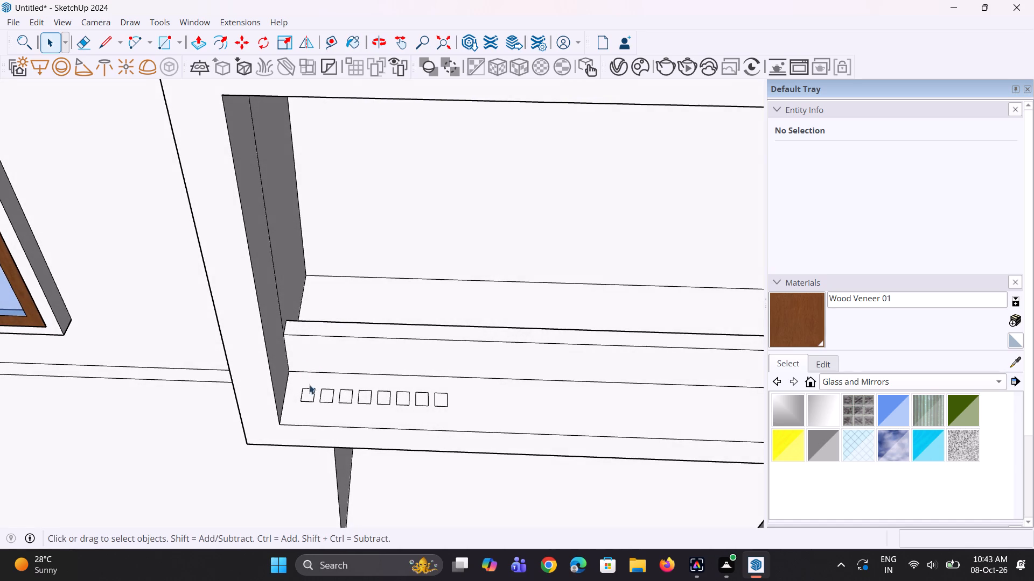
scroll(303, 395, up, 2)
middle_drag(303, 395, 303, 388)
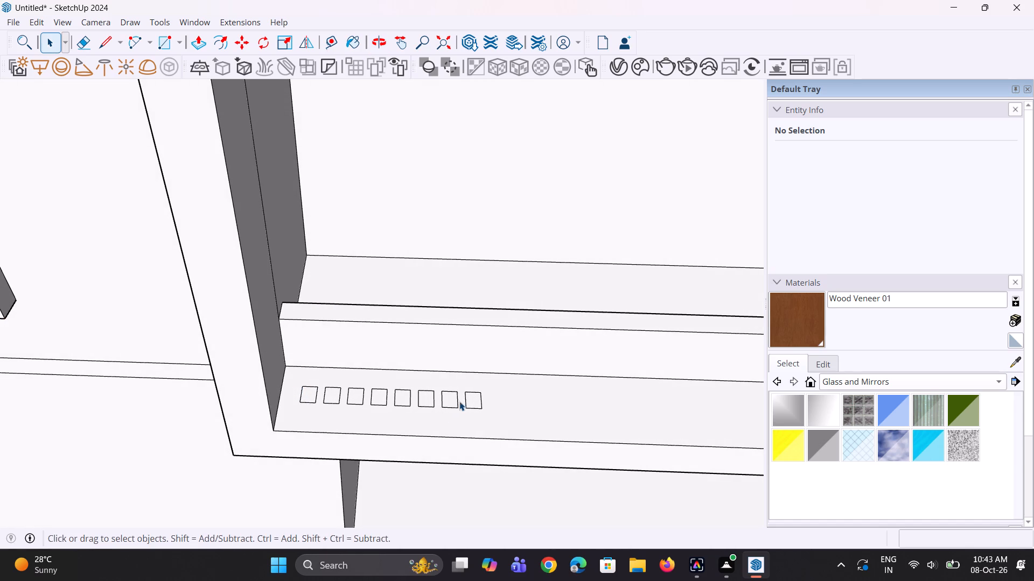
click(473, 402)
key(m)
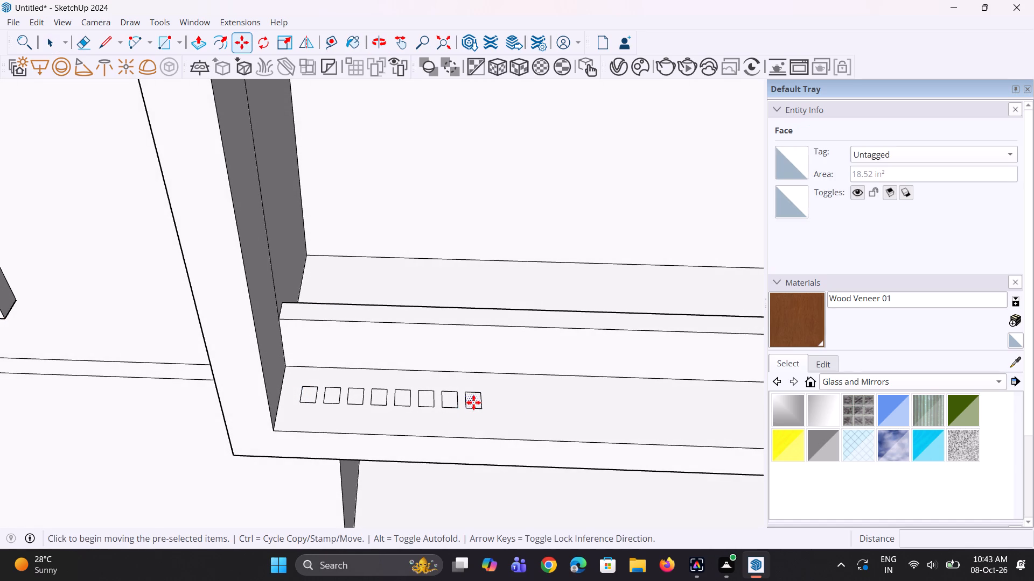
scroll(480, 401, up, 2)
click(482, 408)
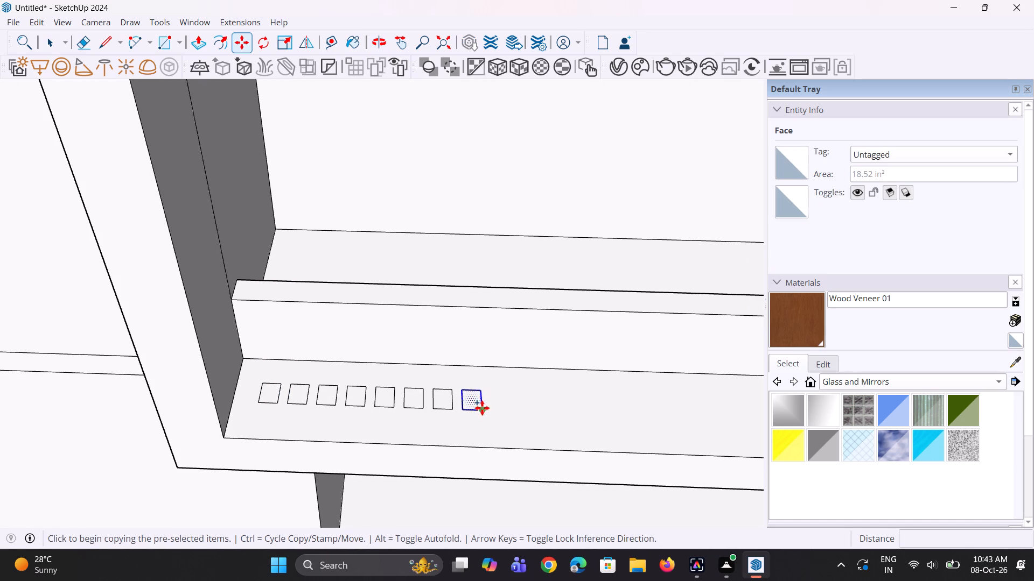
click(514, 412)
key(space)
key(space)
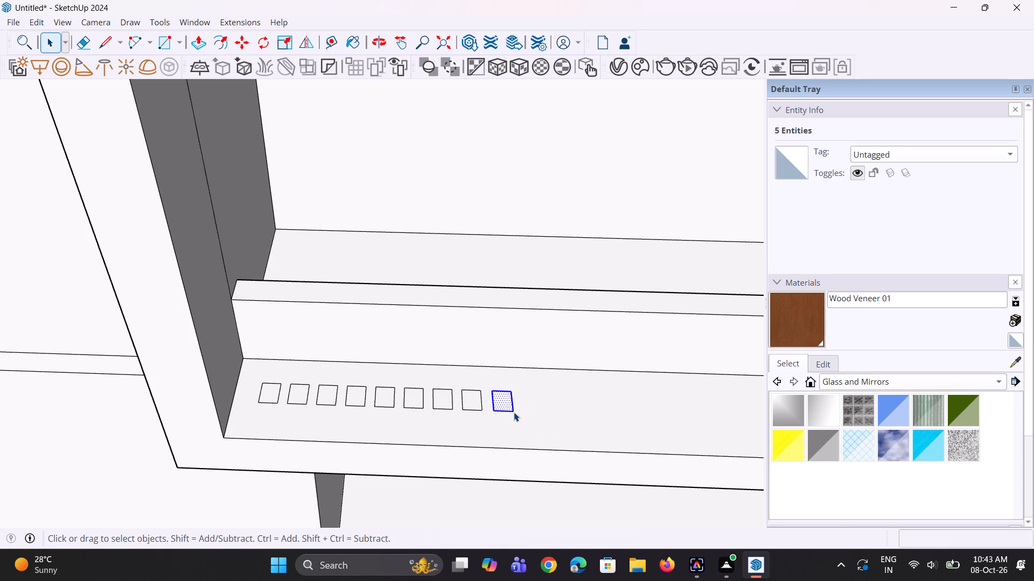
Widen the newly copied square by moving its tower-side edge about 1" toward the tower.
scroll(527, 405, up, 5)
click(501, 396)
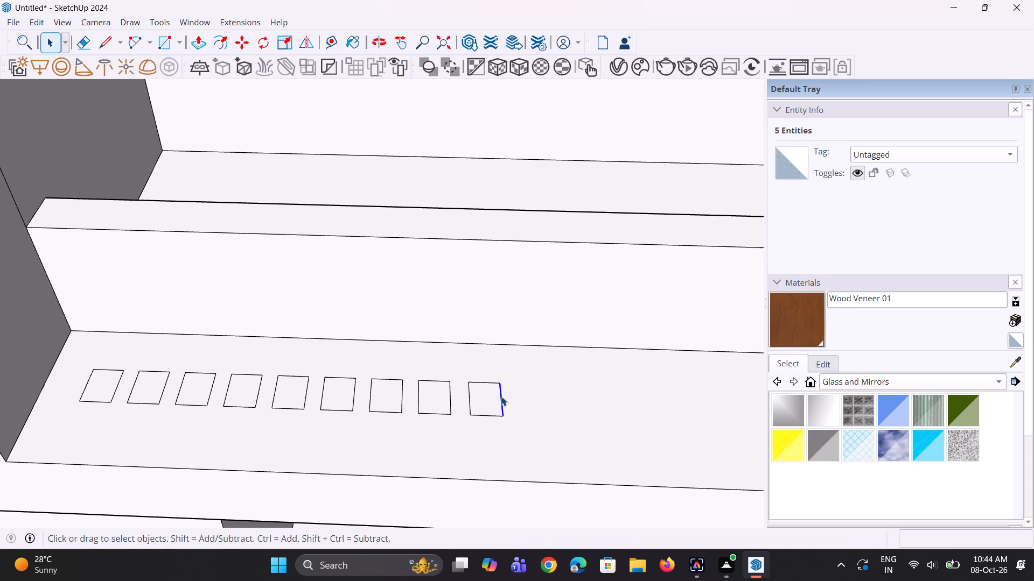
key(m)
click(506, 414)
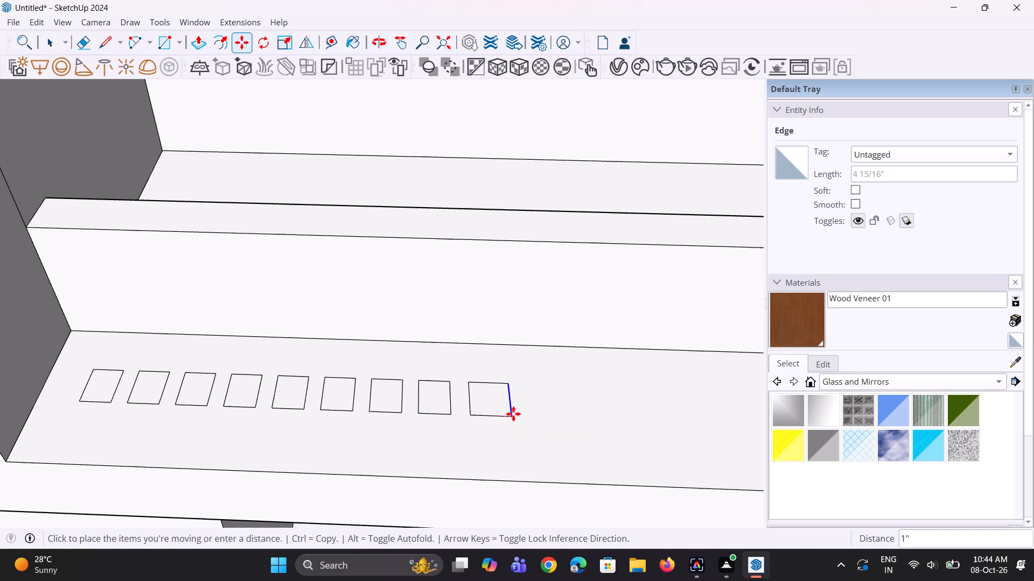
click(514, 413)
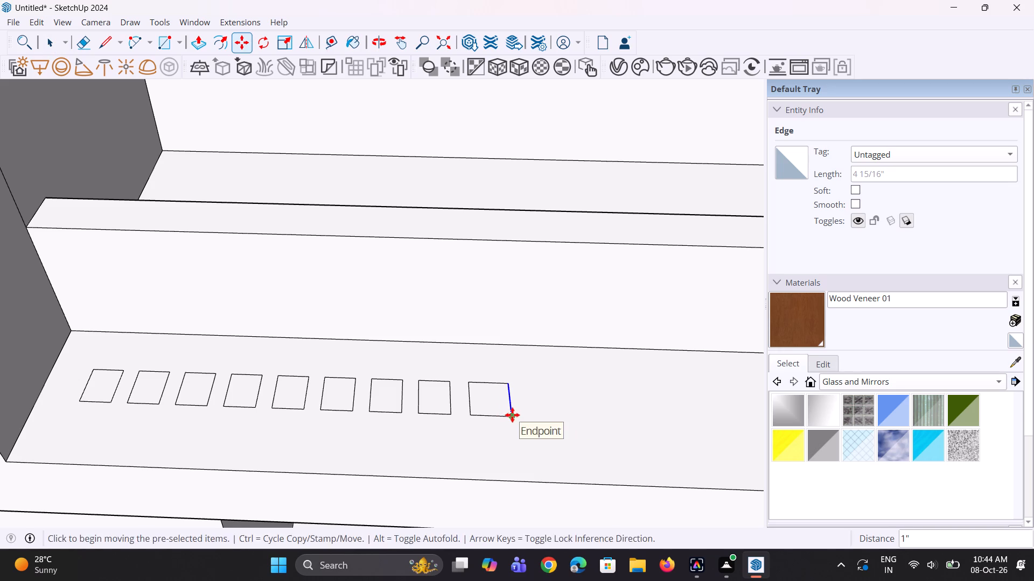
key(space)
key(space)
Raise the ledge square nearest the window about 8' 5 1/2" with Push/Pull, up to the top of the frame opening.
scroll(512, 415, down, 13)
middle_drag(483, 443, 476, 427)
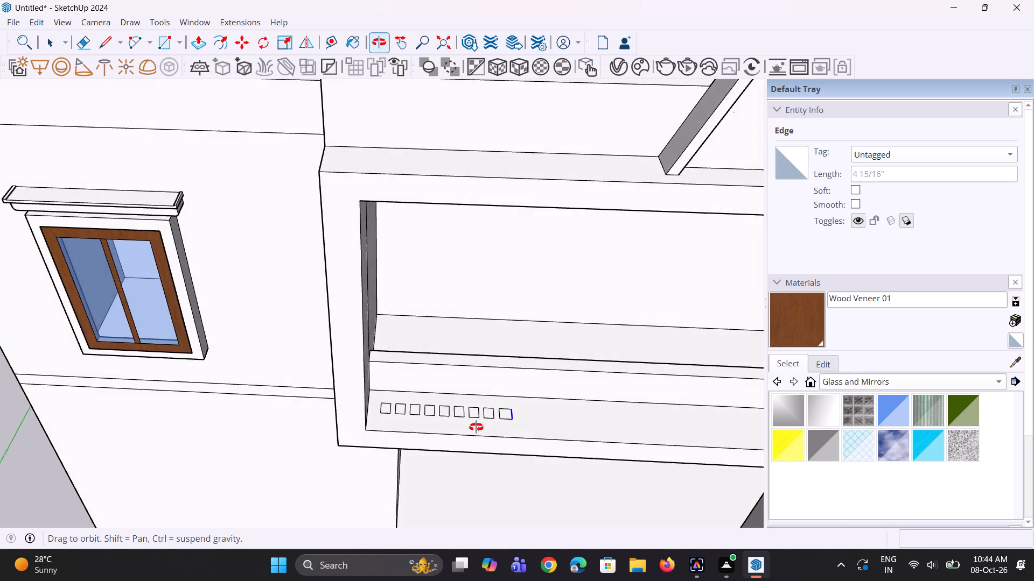
middle_drag(476, 427, 472, 420)
scroll(408, 417, down, 3)
scroll(393, 422, up, 5)
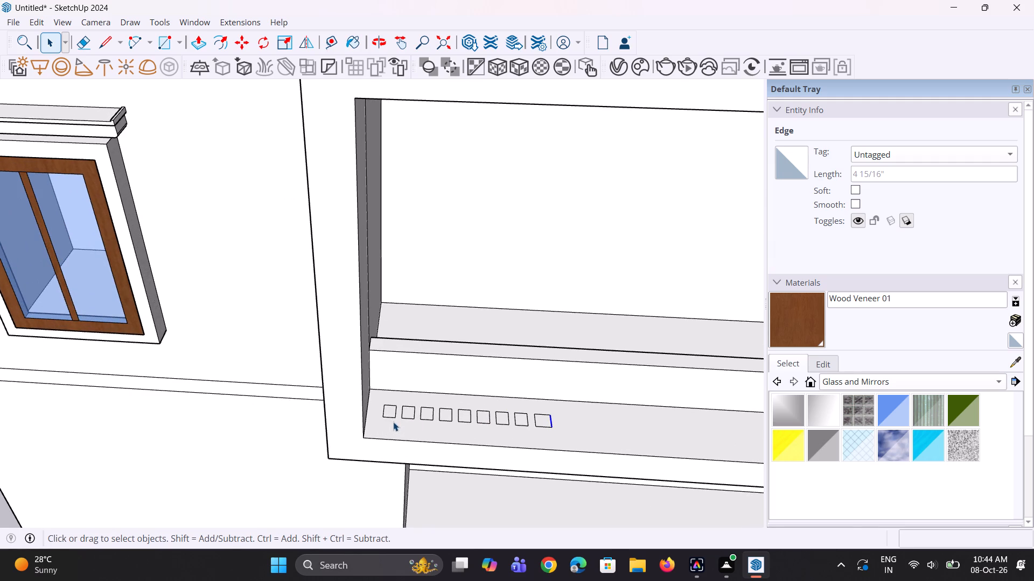
key(p)
click(394, 411)
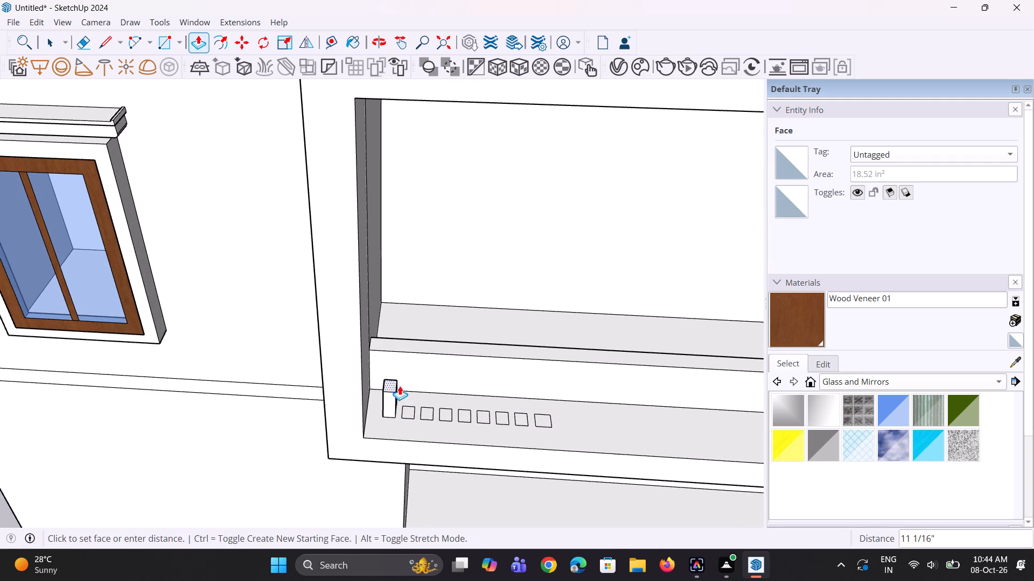
scroll(400, 386, down, 6)
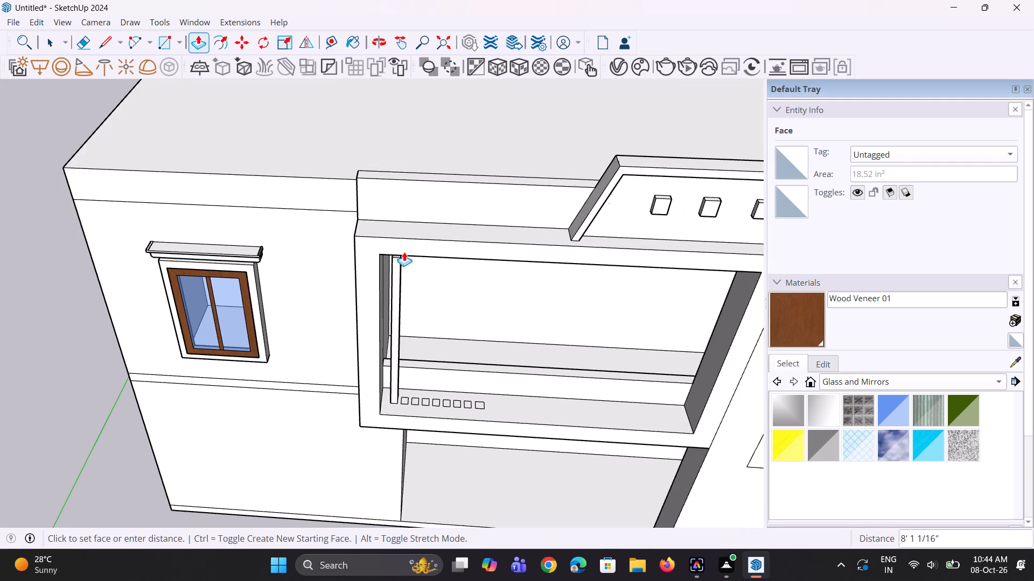
click(403, 246)
Repeat the same Push/Pull height on the remaining eight ledge squares to form a row of vertical slats.
middle_drag(421, 358, 423, 385)
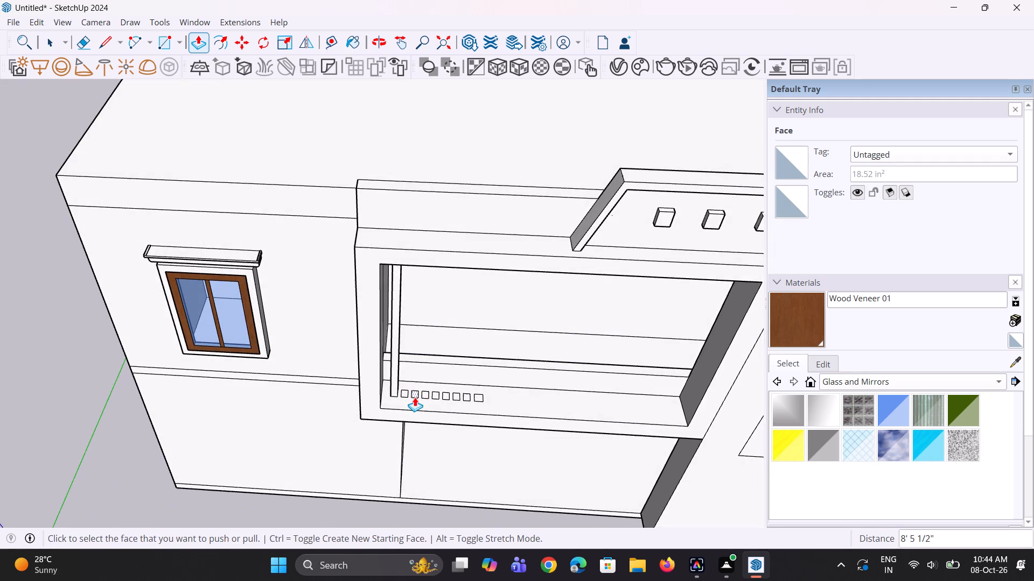
scroll(414, 397, up, 1)
double_click(406, 391)
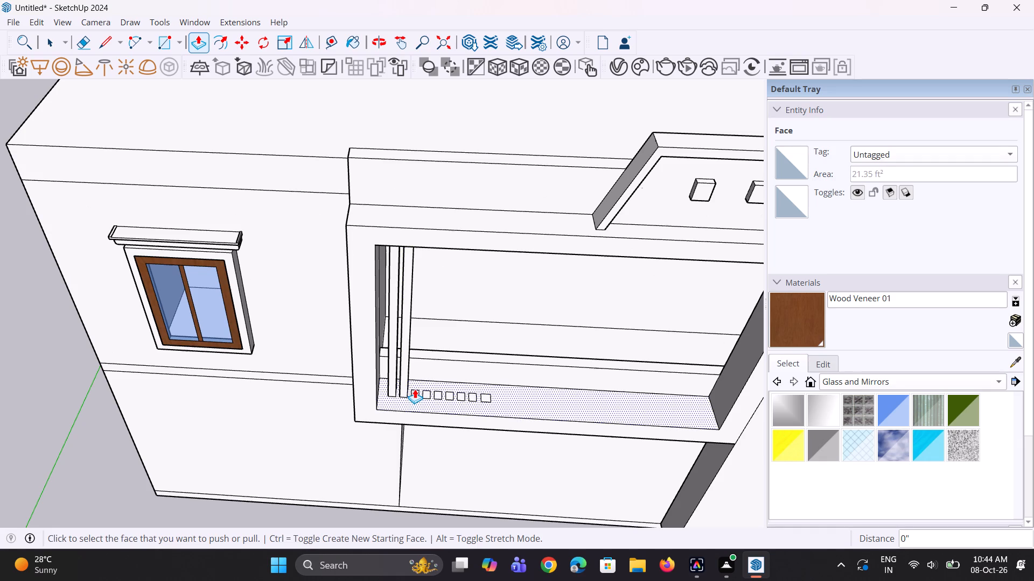
scroll(414, 410, up, 7)
double_click(414, 384)
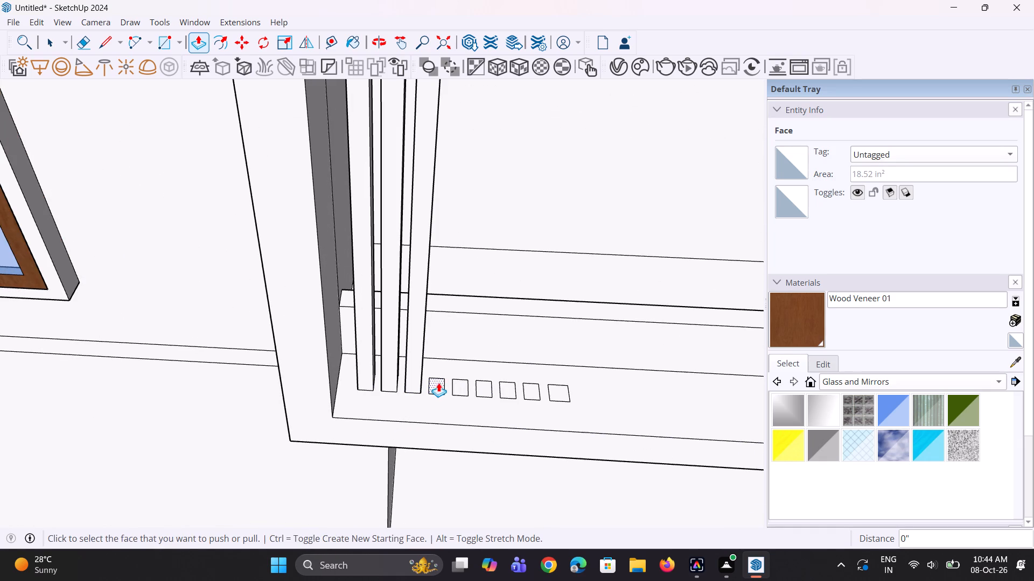
double_click(439, 382)
double_click(460, 386)
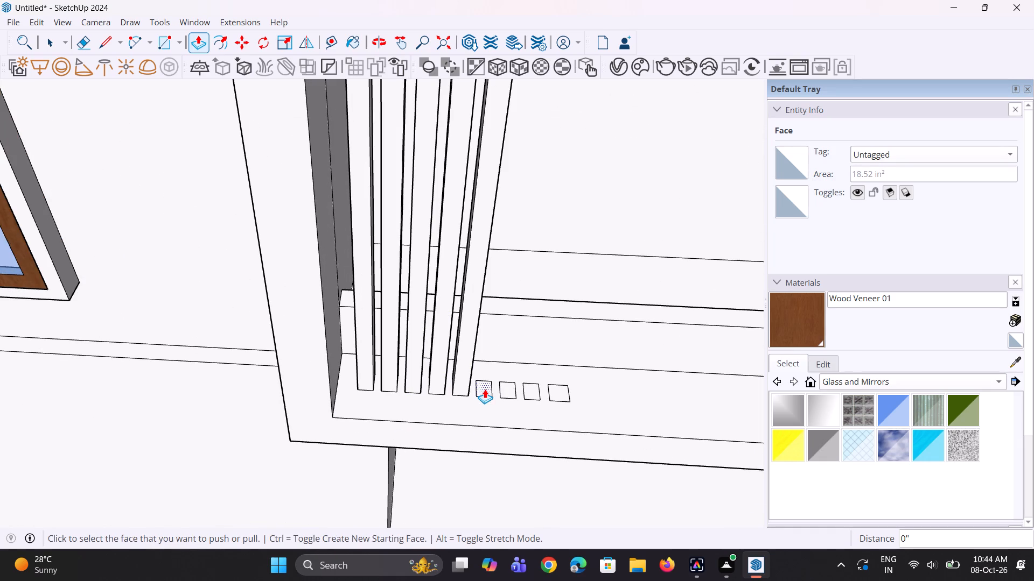
double_click(485, 389)
double_click(508, 387)
double_click(528, 388)
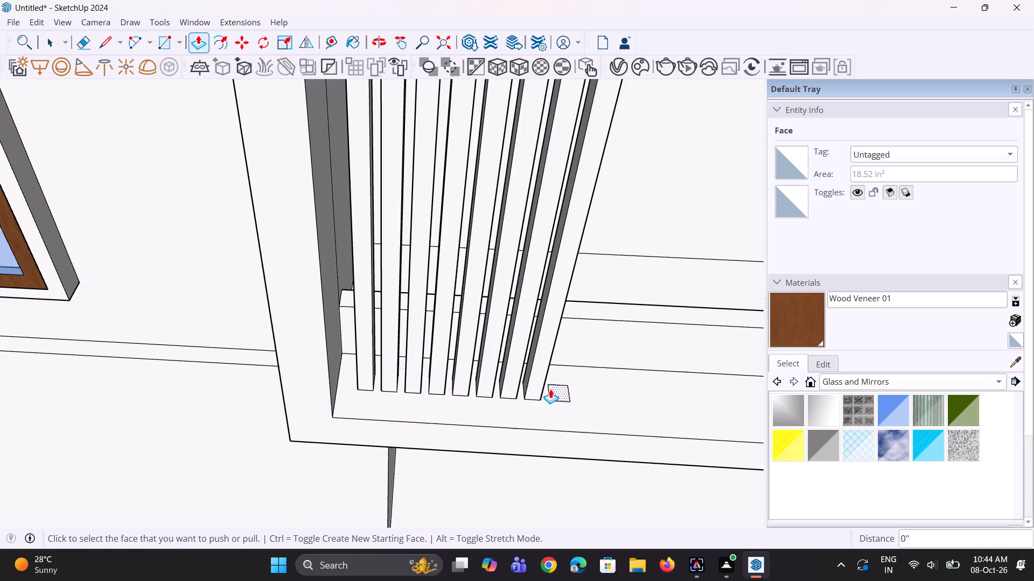
double_click(562, 389)
Widen the end slat by pulling its tower-side face outward about 2 7/16" with Push/Pull.
scroll(541, 395, down, 4)
middle_drag(601, 394, 556, 359)
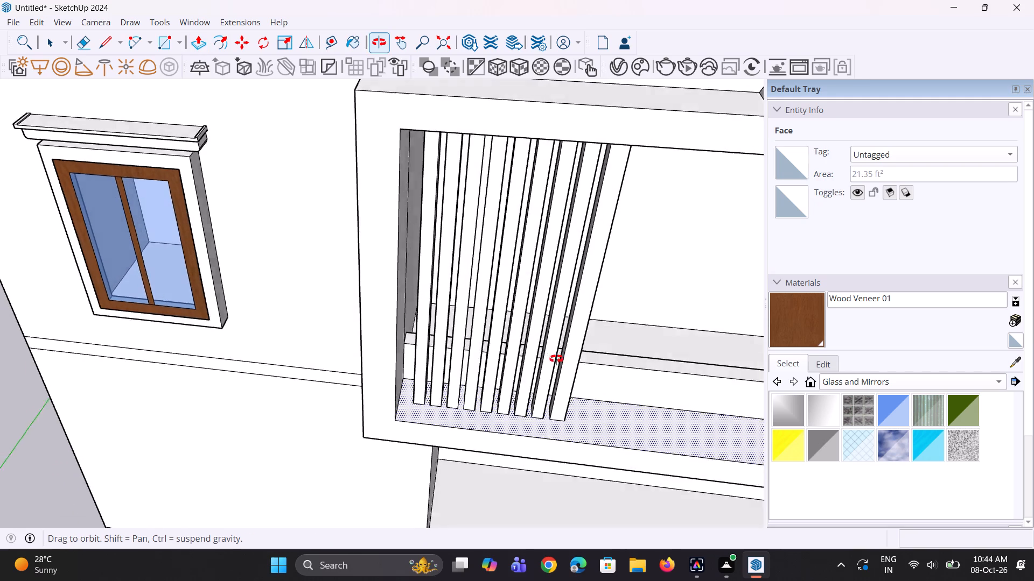
middle_drag(556, 359, 536, 355)
scroll(588, 380, up, 4)
middle_drag(612, 406, 547, 374)
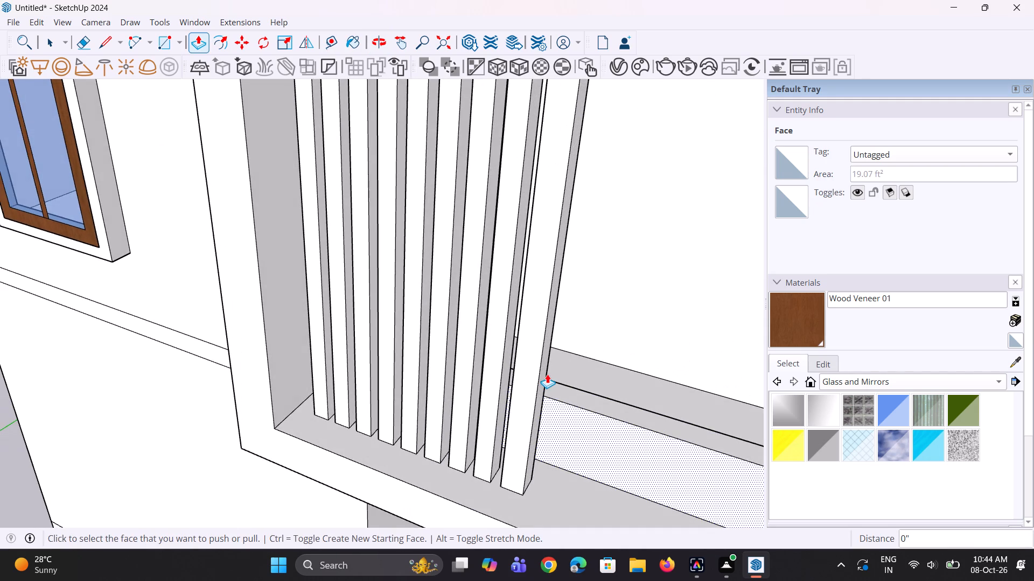
scroll(547, 374, up, 2)
click(543, 366)
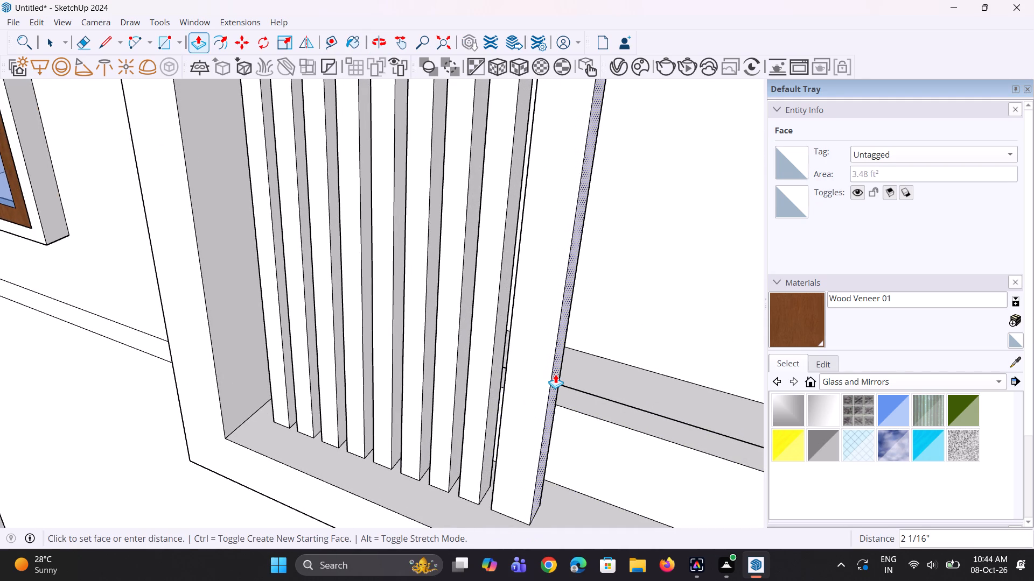
click(557, 375)
Examine the row of vertical slats and their upper ends beneath the top of the frame.
scroll(558, 392, down, 7)
middle_drag(514, 384, 571, 382)
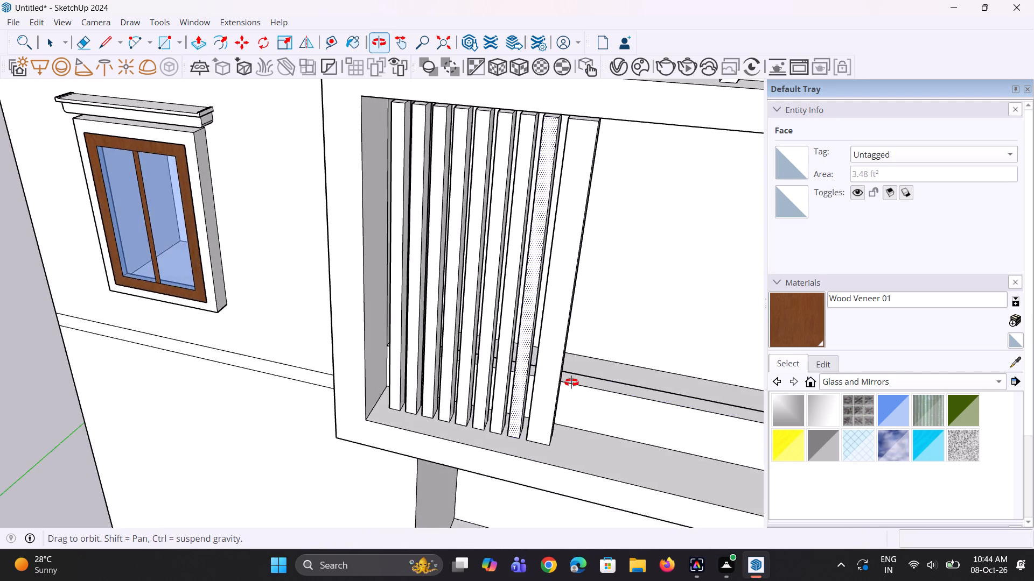
middle_drag(571, 382, 630, 349)
scroll(600, 328, down, 1)
middle_drag(597, 330, 591, 299)
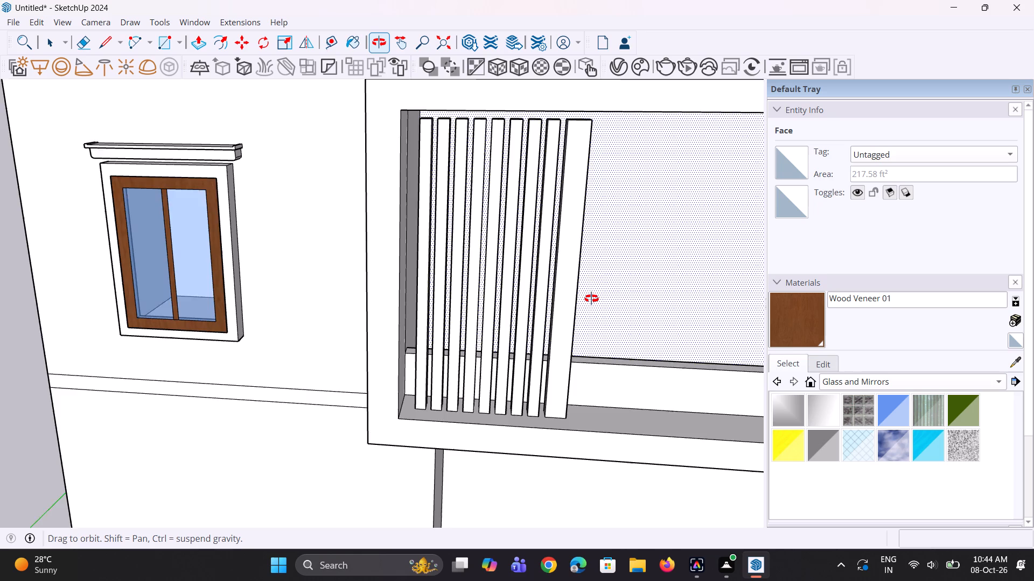
middle_drag(591, 299, 582, 340)
scroll(572, 146, up, 2)
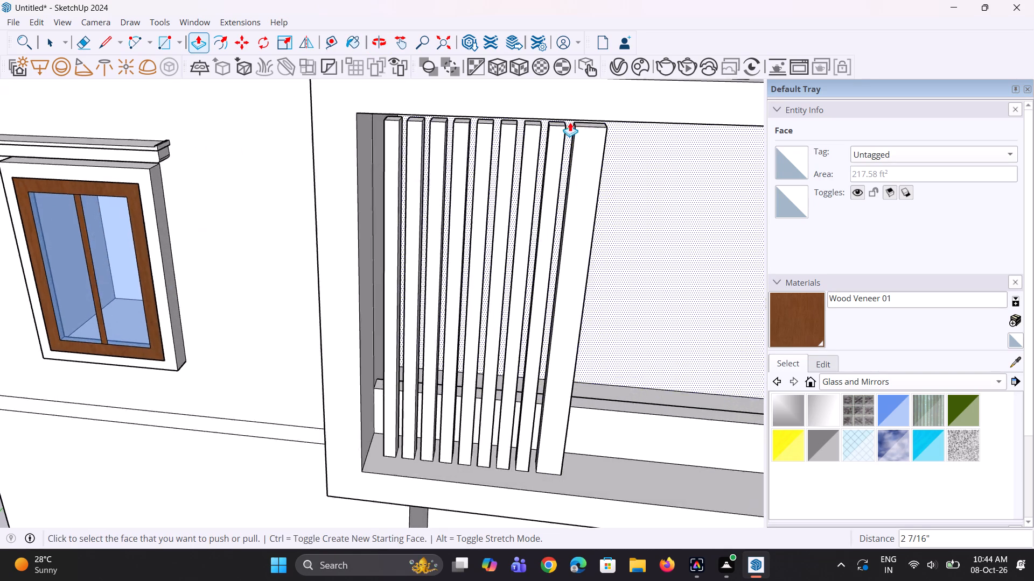
Raise the top of the slat beside the wide end slat by 4 1/4" with Push/Pull, up to the frame's underside.
scroll(570, 122, up, 8)
click(548, 125)
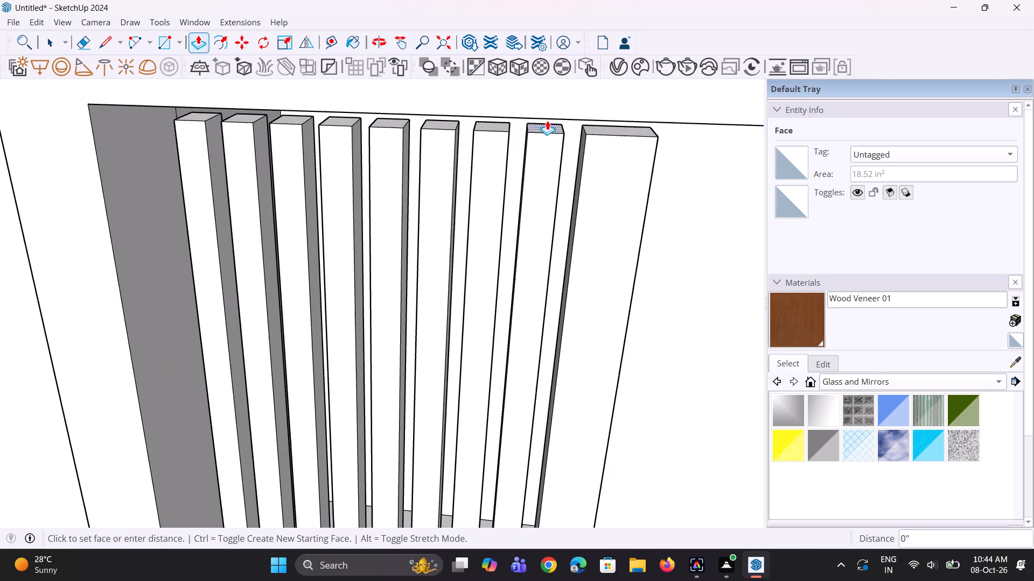
click(551, 86)
Repeat the same 4 1/4" Push/Pull on the tops of the remaining eight slats so they meet the frame's underside.
scroll(529, 214, down, 5)
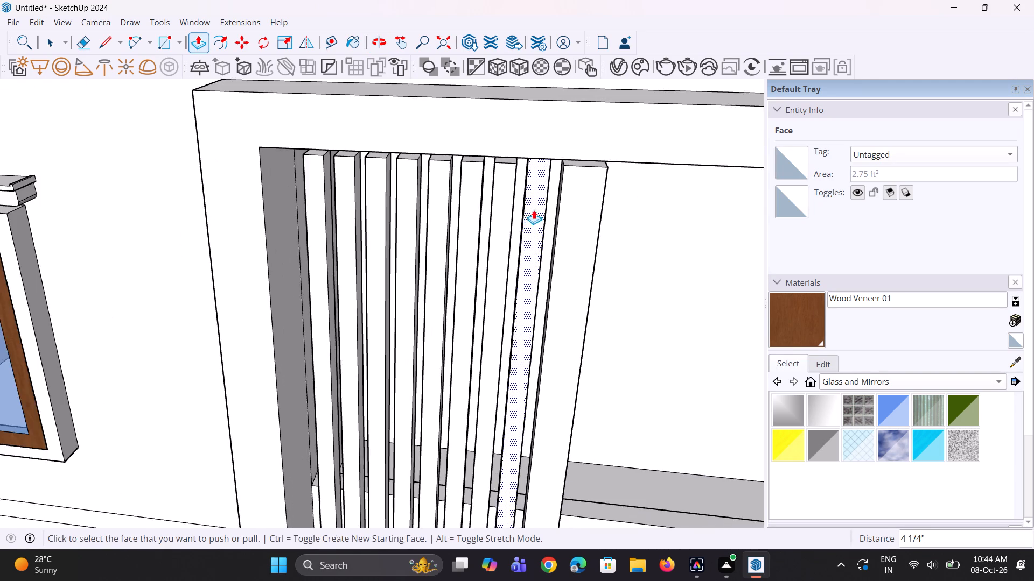
middle_drag(535, 207, 561, 171)
scroll(573, 145, up, 7)
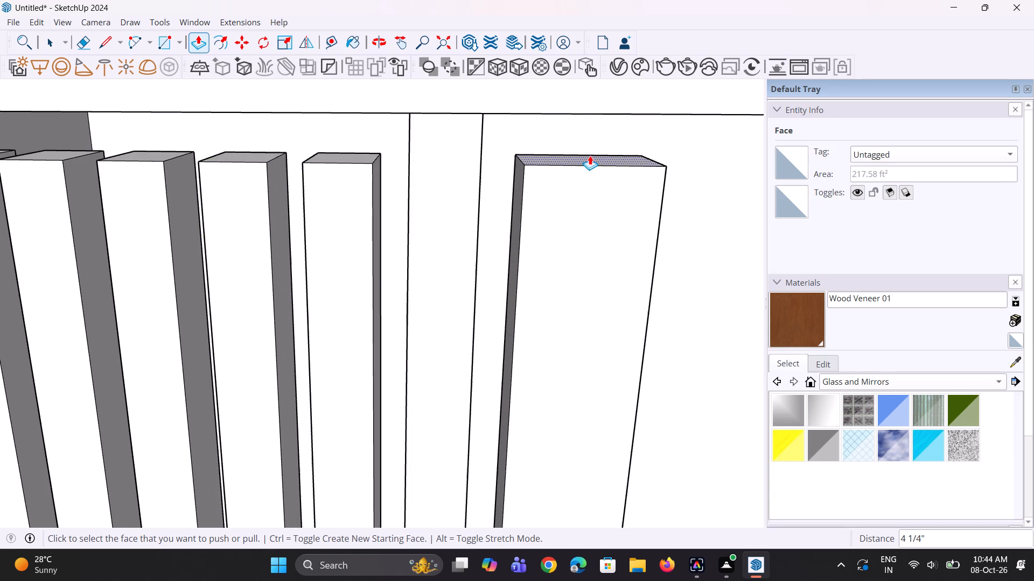
double_click(590, 156)
double_click(349, 157)
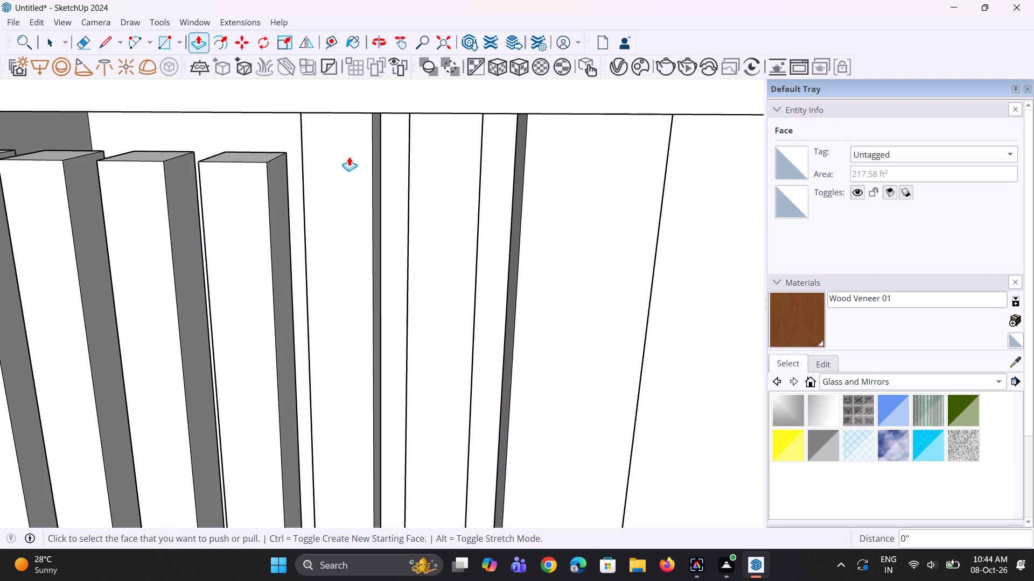
double_click(258, 156)
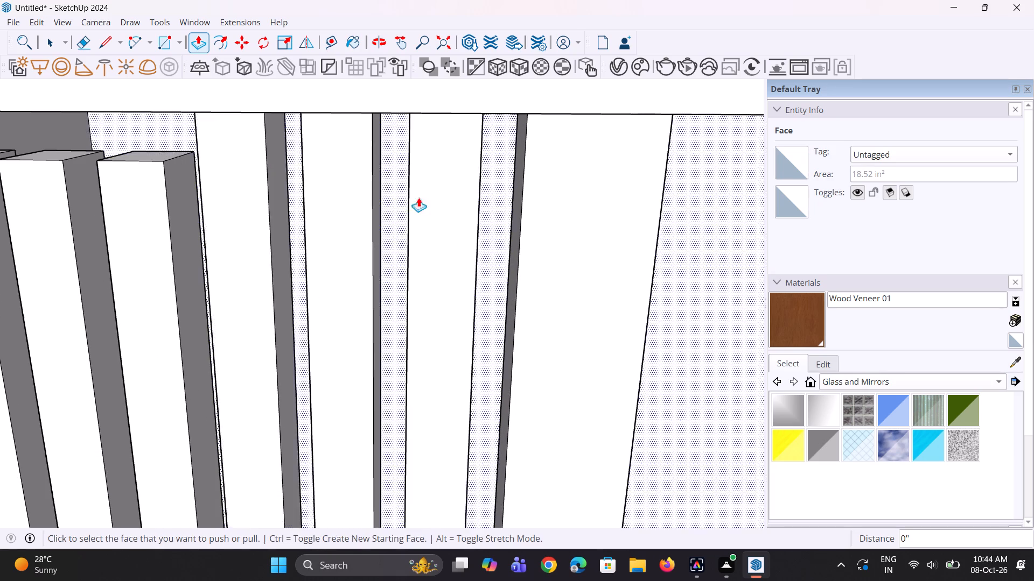
scroll(447, 206, down, 4)
scroll(514, 210, down, 3)
scroll(294, 166, up, 7)
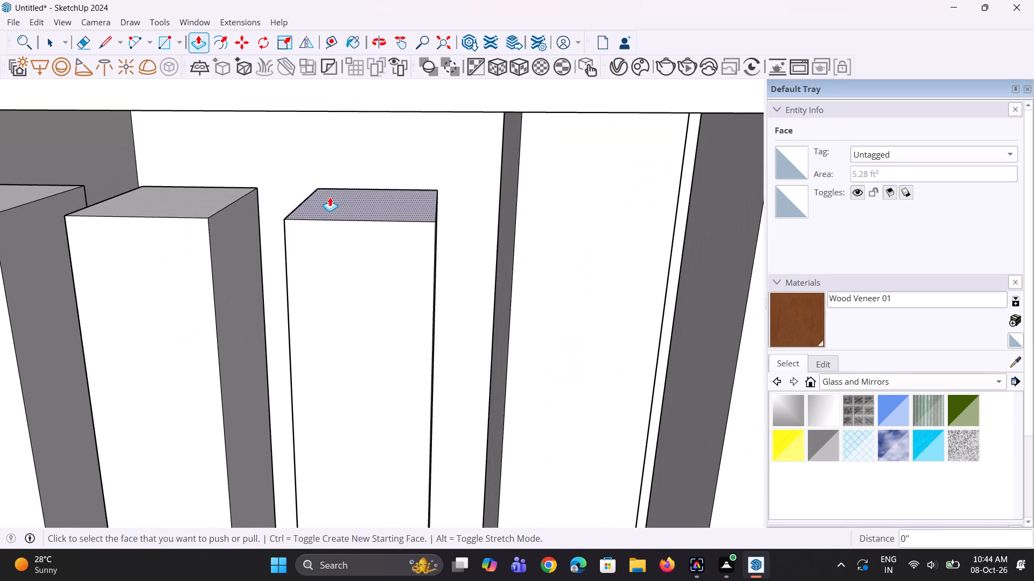
double_click(330, 199)
scroll(513, 219, down, 5)
double_click(315, 204)
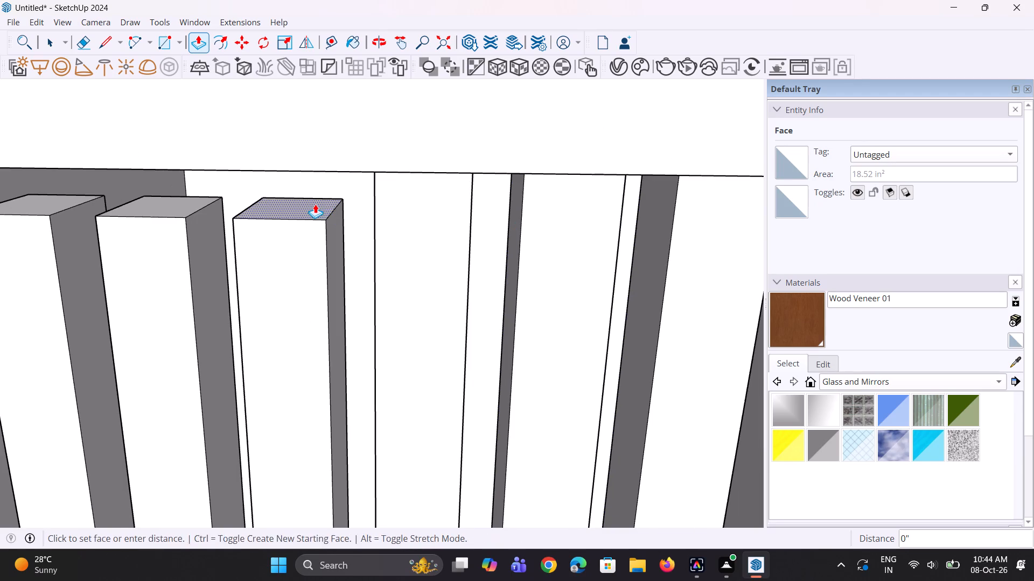
scroll(516, 241, down, 7)
scroll(364, 219, up, 3)
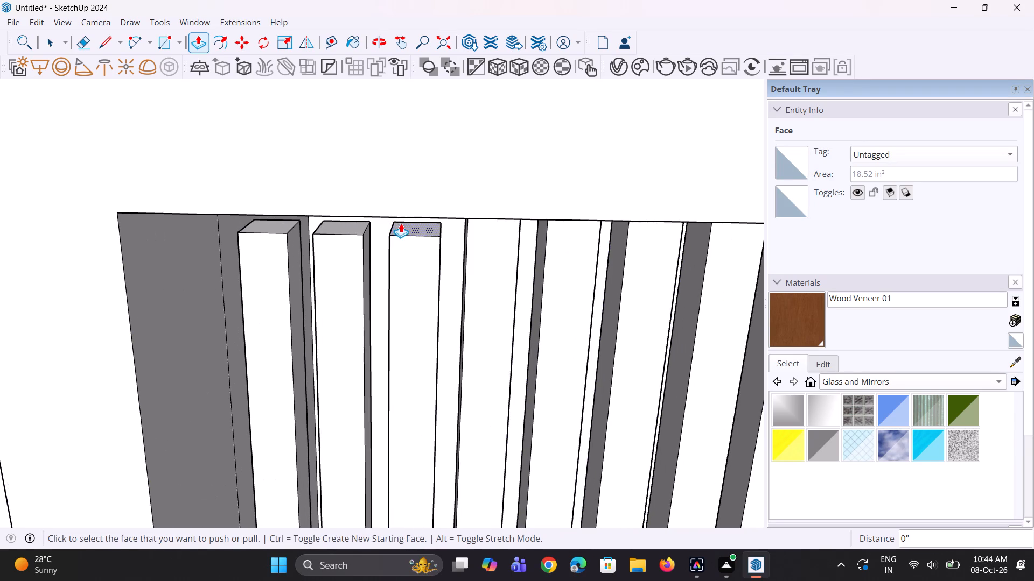
double_click(401, 223)
double_click(359, 225)
double_click(282, 221)
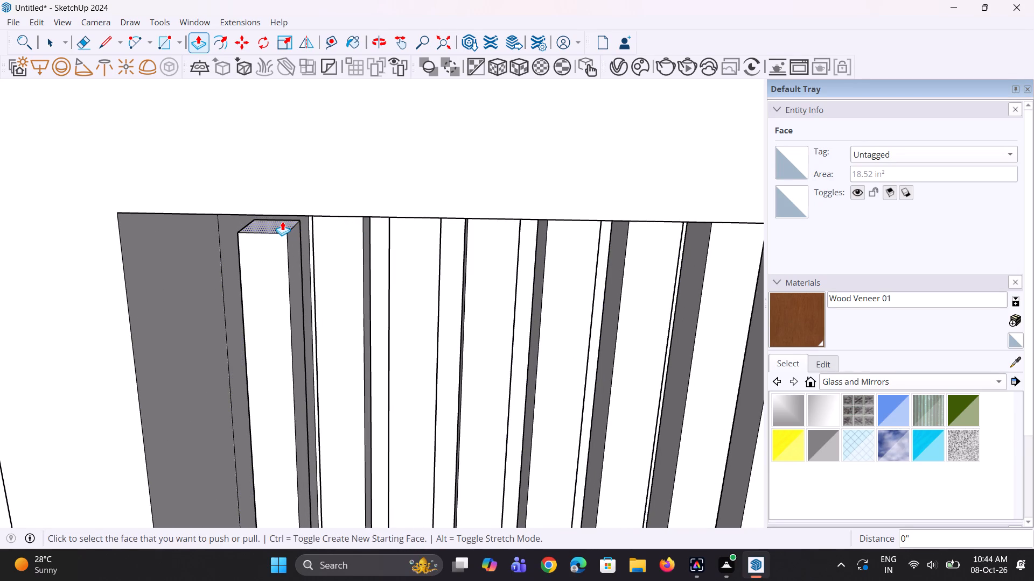
Examine the finished slats and the recessed wall inside the frame opening.
scroll(472, 271, down, 5)
middle_drag(451, 268, 493, 170)
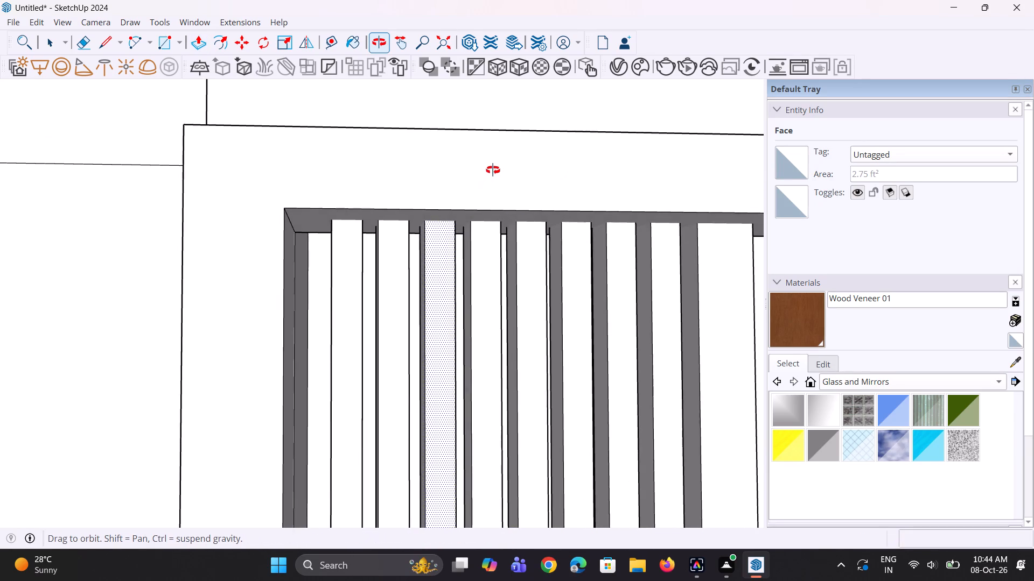
middle_drag(493, 170, 466, 232)
scroll(466, 235, up, 1)
scroll(454, 247, down, 16)
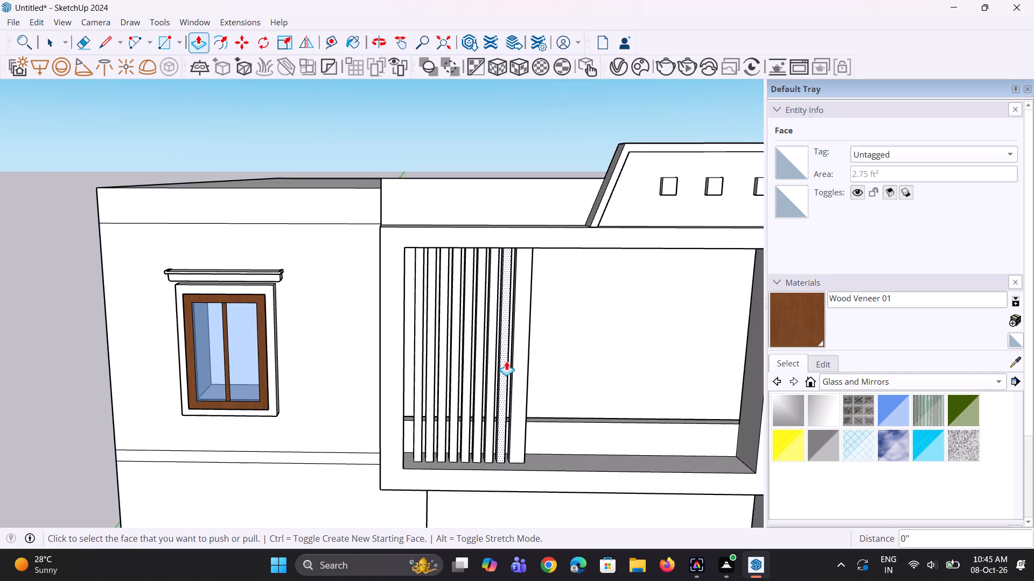
middle_drag(506, 362, 506, 350)
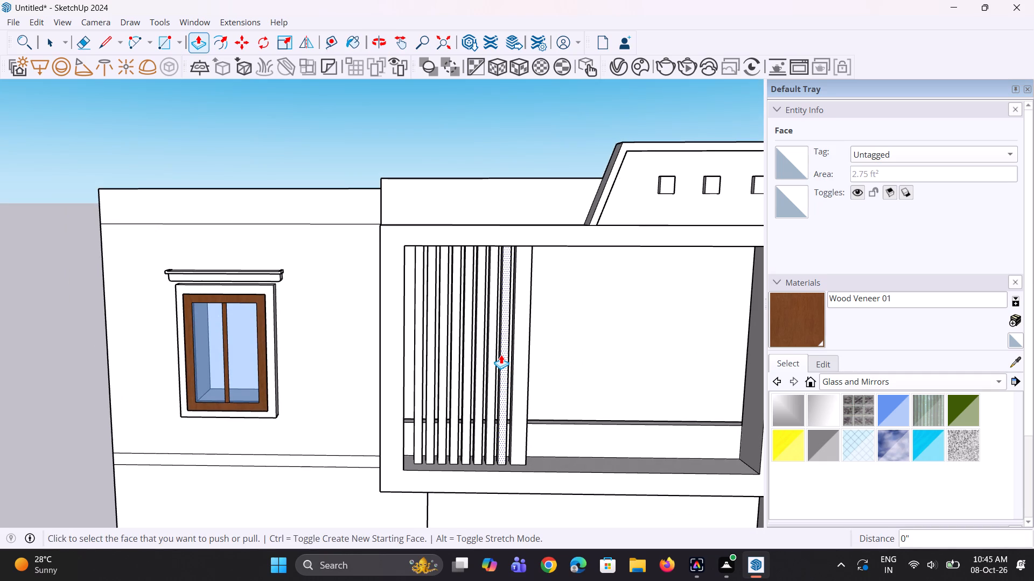
key(space)
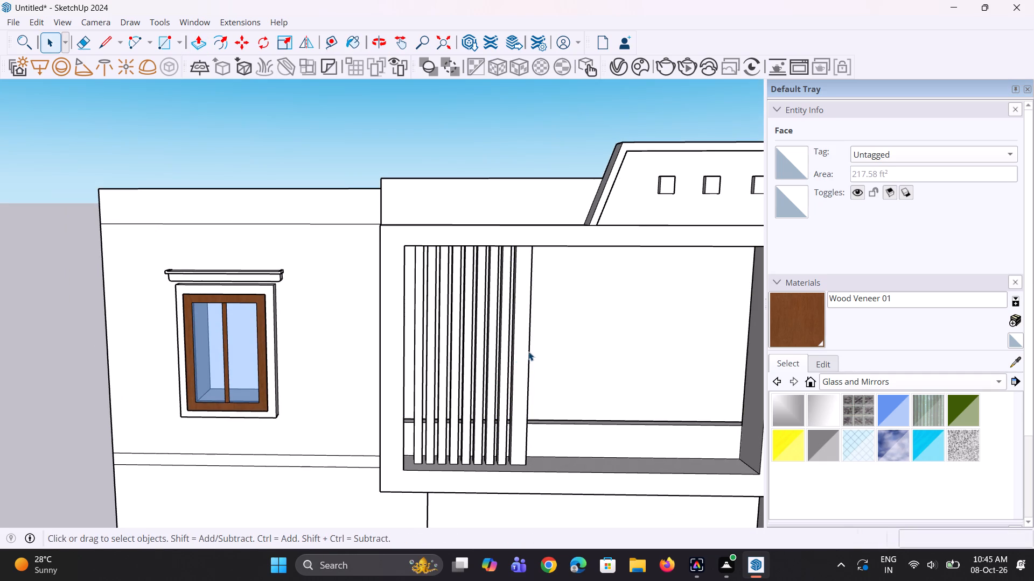
scroll(528, 351, down, 4)
middle_drag(547, 387, 501, 437)
scroll(556, 435, up, 2)
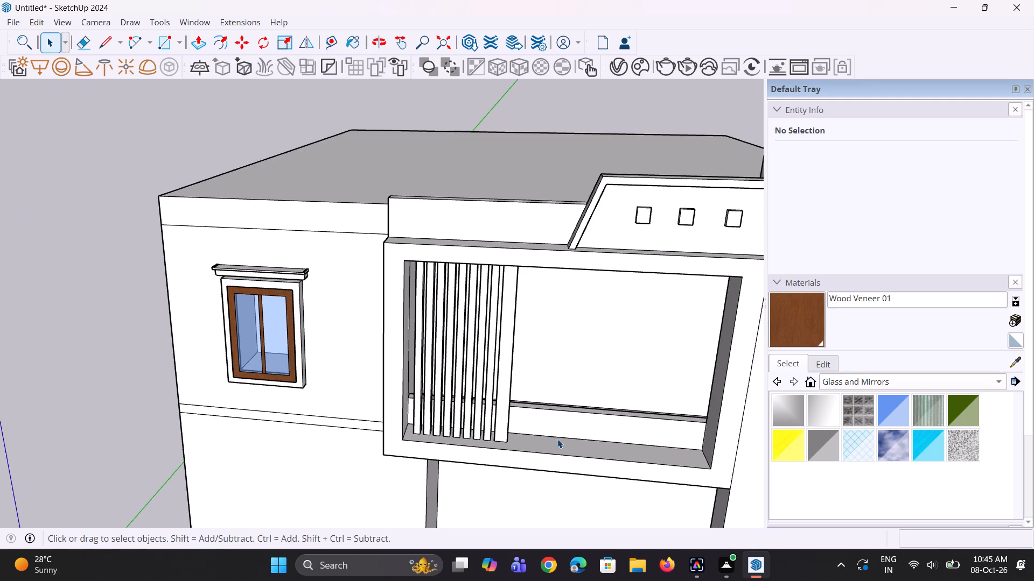
middle_drag(572, 459, 609, 418)
scroll(609, 417, up, 1)
middle_drag(613, 409, 614, 390)
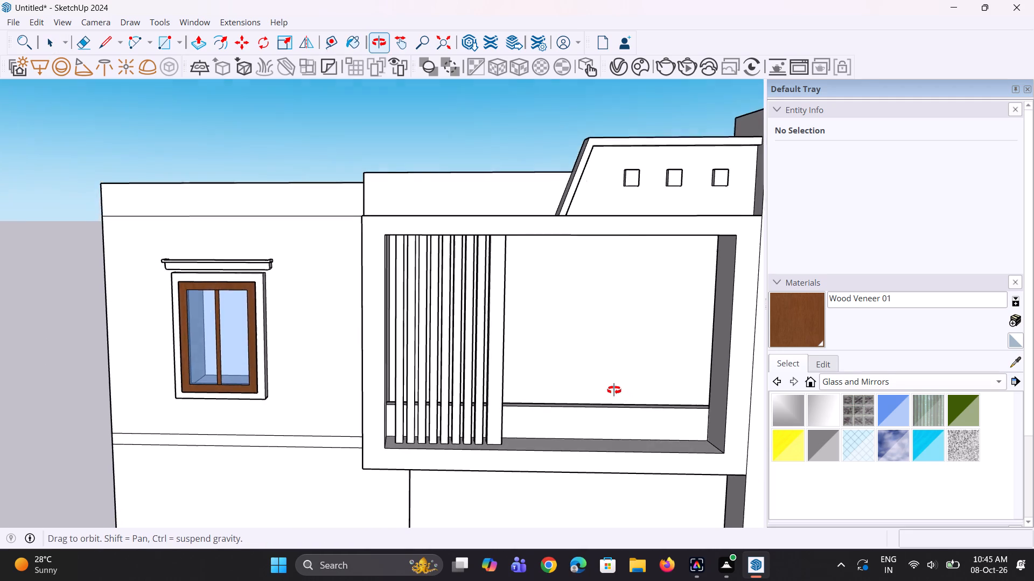
middle_drag(614, 390, 613, 390)
scroll(623, 369, down, 1)
click(707, 357)
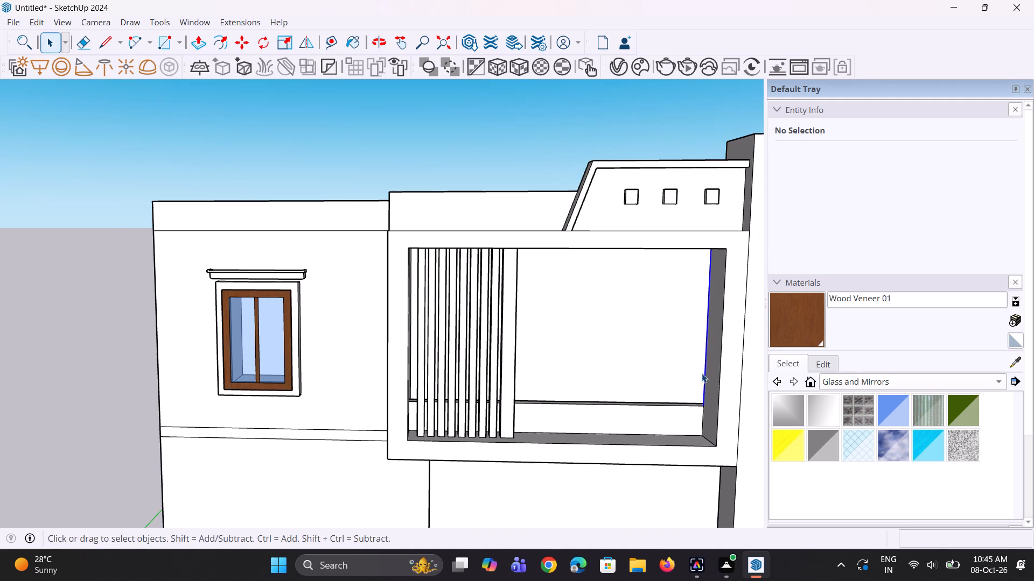
scroll(702, 373, up, 2)
middle_drag(699, 388, 701, 460)
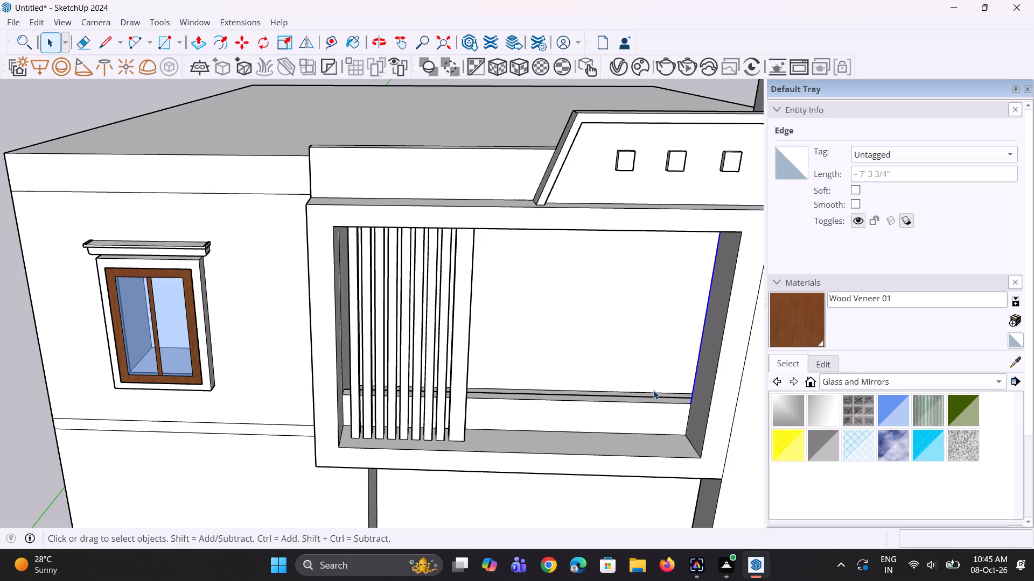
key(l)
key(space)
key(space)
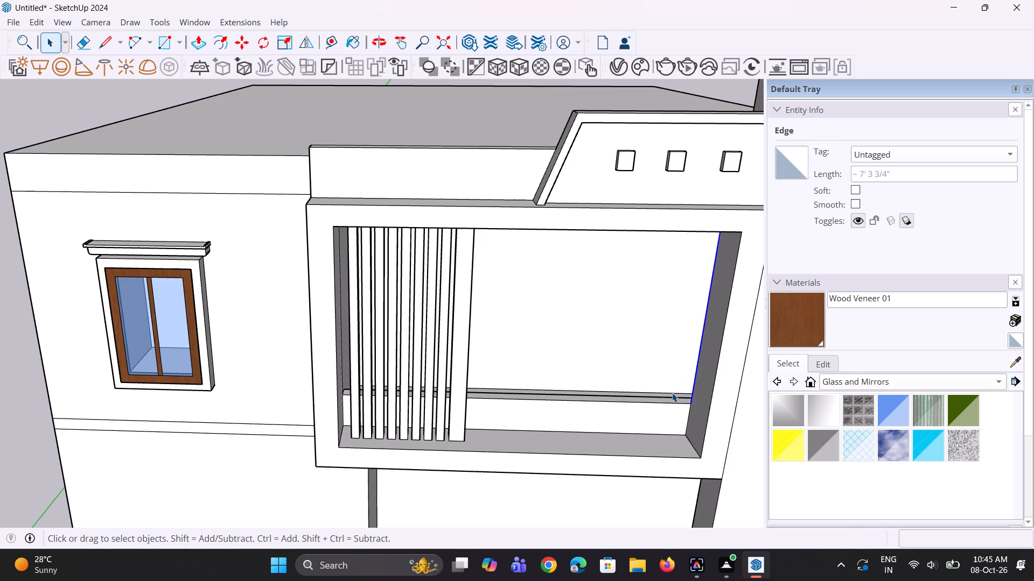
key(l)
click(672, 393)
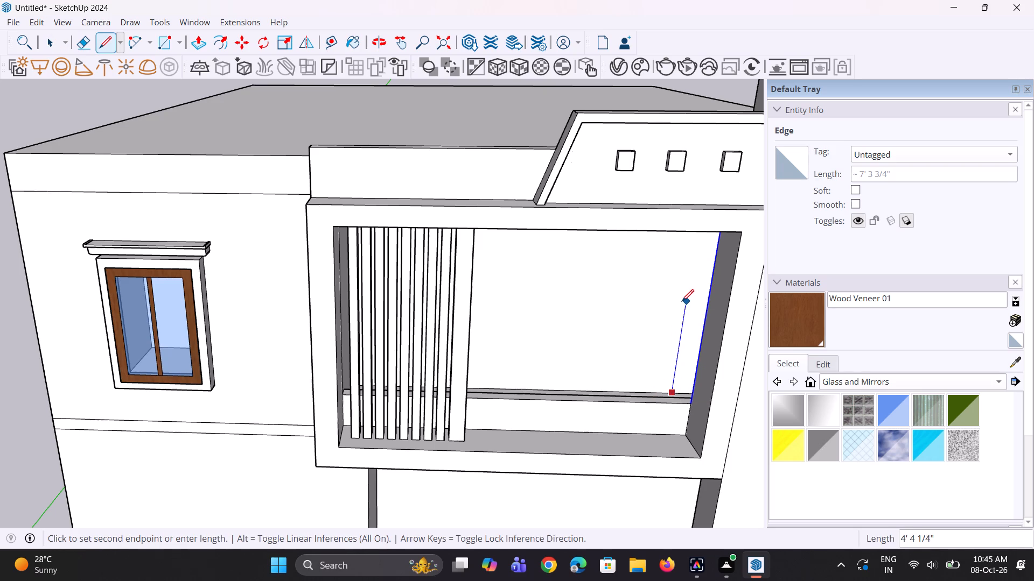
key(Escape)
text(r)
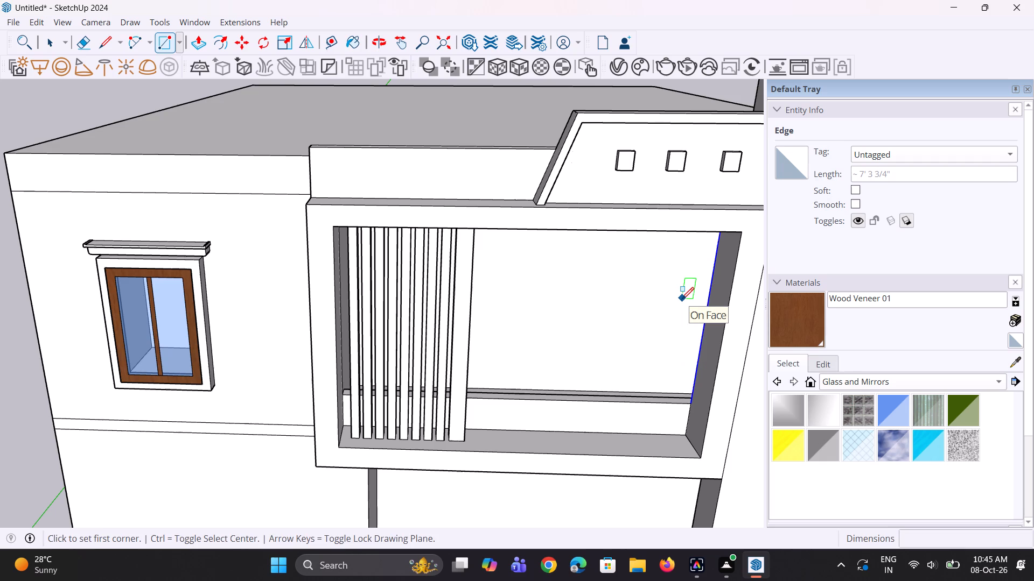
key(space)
Draw a vertical line up the recessed wall inside the frame to its top edge, splitting it between slats and tower.
key(l)
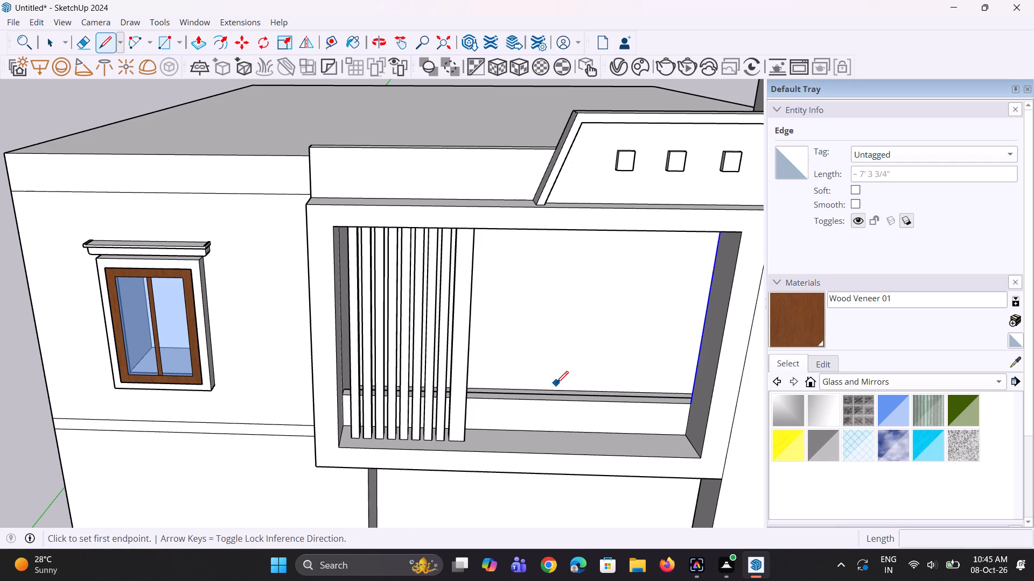
click(562, 388)
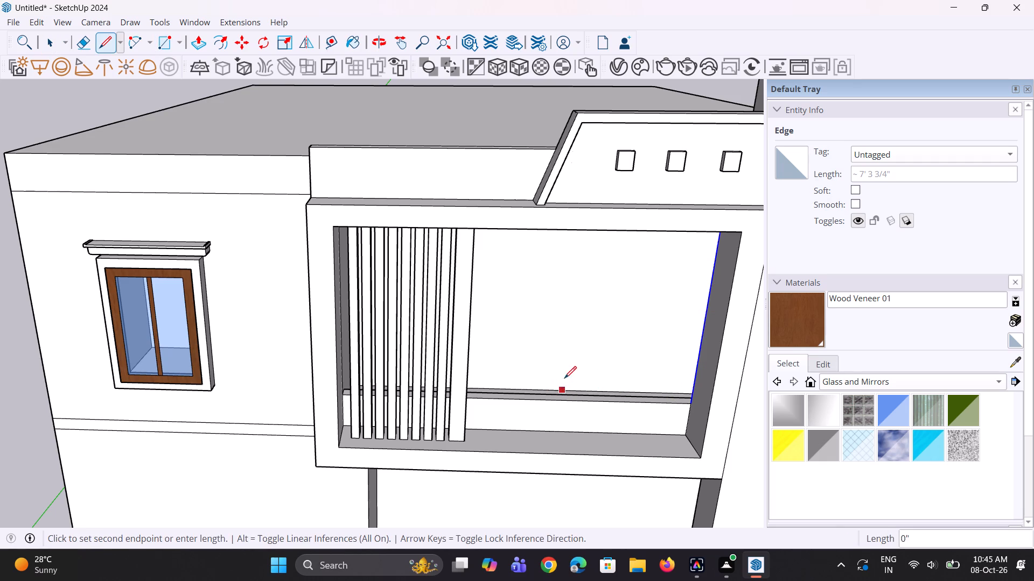
middle_drag(566, 307, 567, 227)
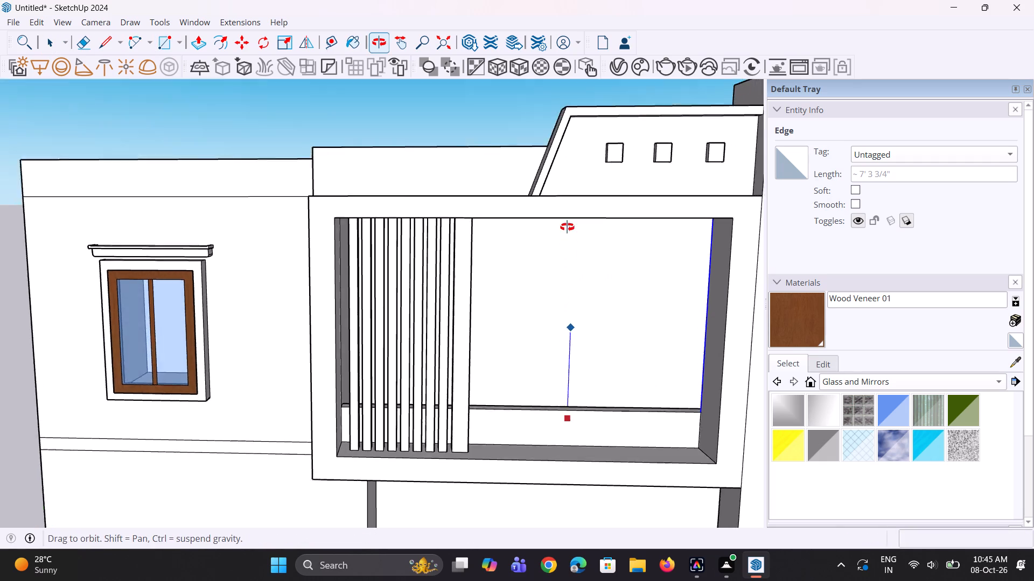
middle_drag(567, 227, 570, 181)
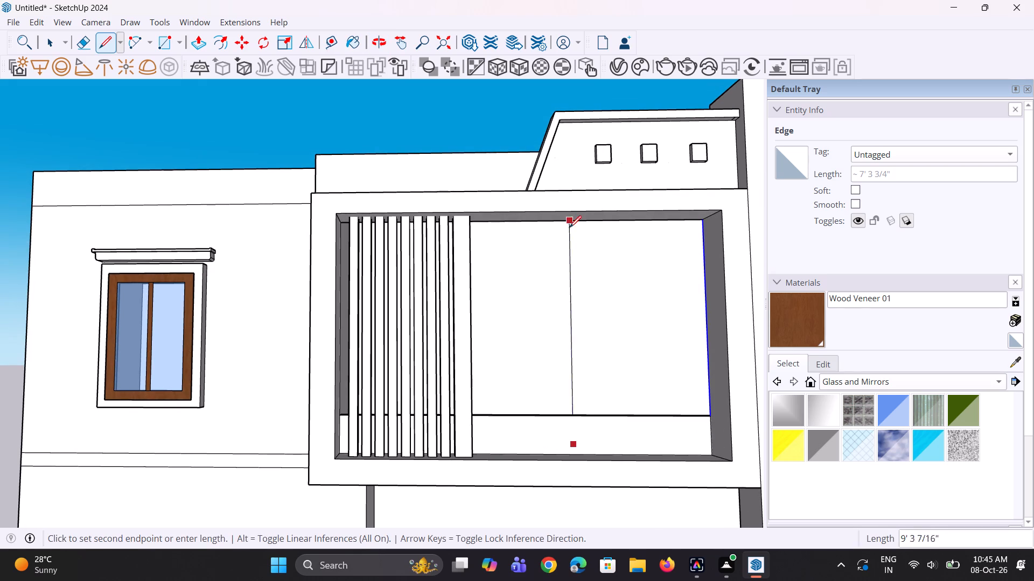
click(567, 226)
scroll(570, 226, up, 5)
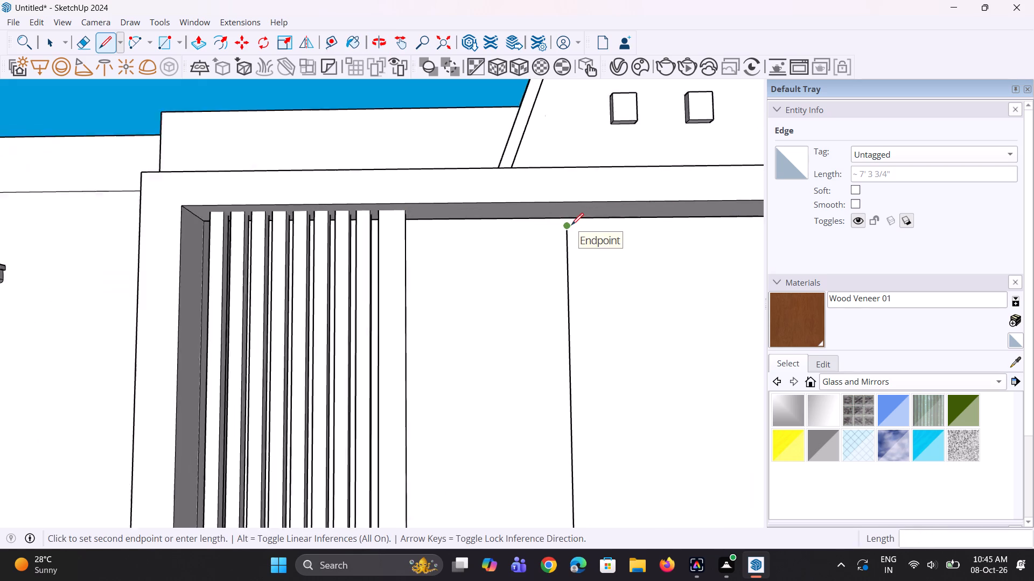
scroll(571, 225, up, 5)
middle_drag(569, 225, 540, 185)
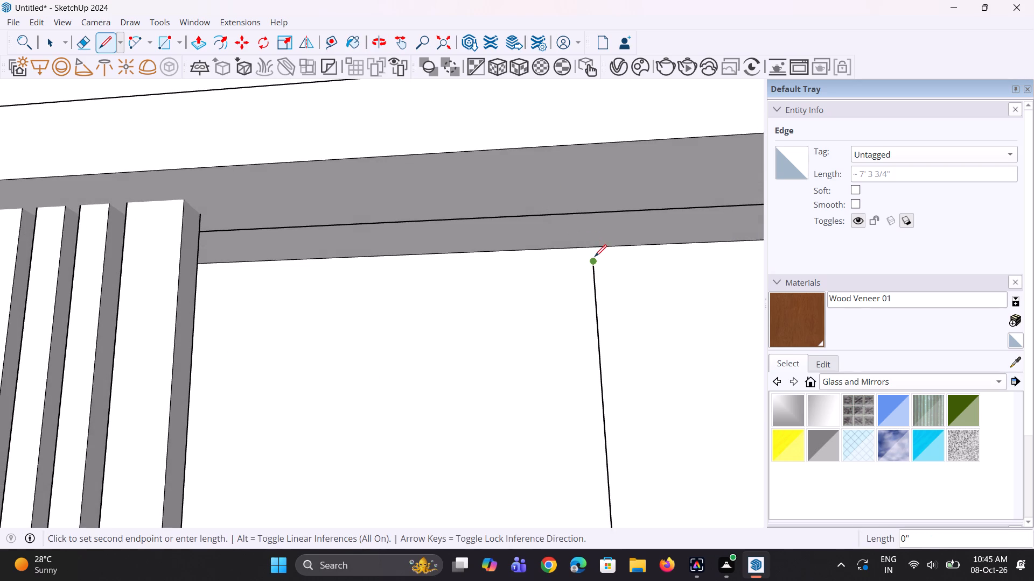
click(594, 263)
click(594, 242)
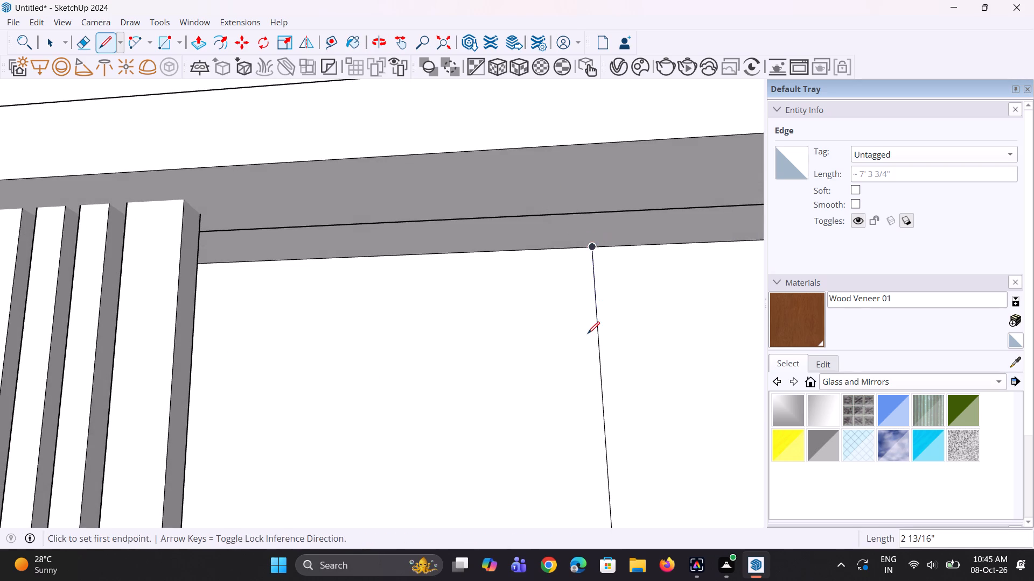
Push the tower-side part of the split recessed wall inward about 1' 11 5/16" with Push/Pull.
scroll(587, 334, down, 5)
key(p)
click(648, 364)
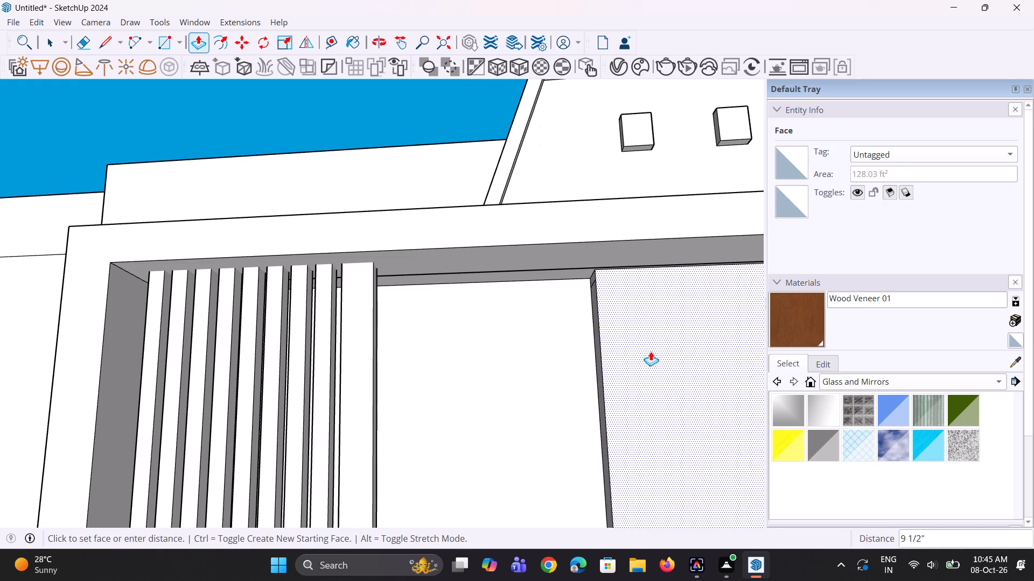
key(Escape)
scroll(651, 351, down, 9)
middle_drag(636, 343, 631, 391)
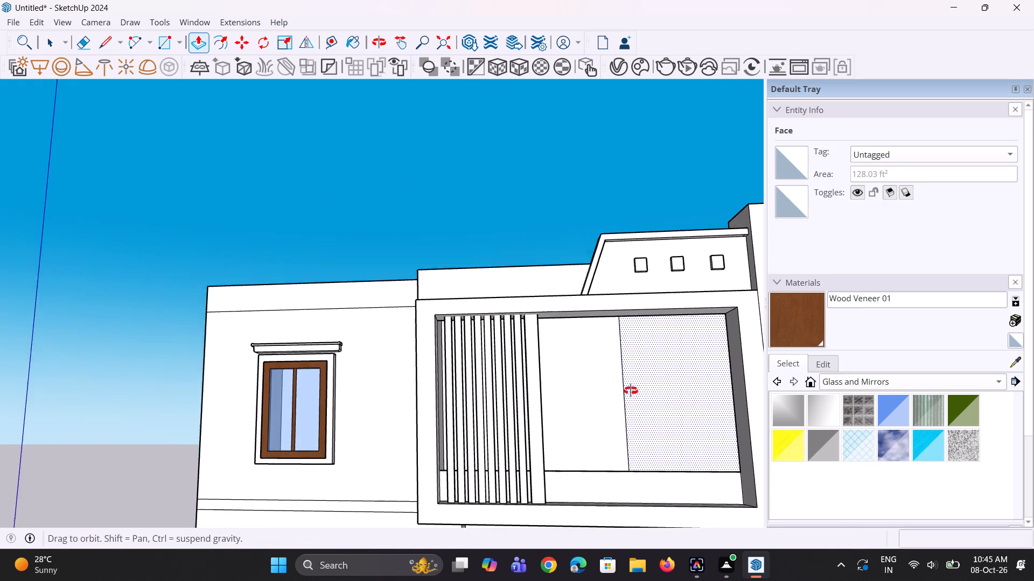
middle_drag(631, 391, 617, 489)
click(651, 430)
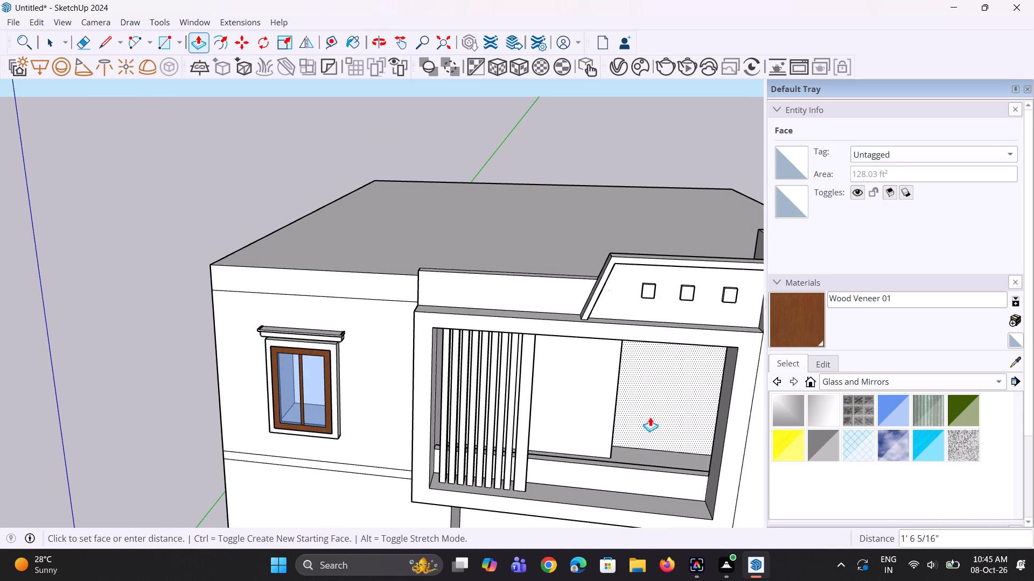
click(649, 414)
Draw a door-sized rectangle about 3' 7/16" by 6' 7" on the pushed-back wall, starting at its lower edge.
scroll(610, 449, down, 4)
middle_drag(611, 450, 645, 422)
scroll(637, 431, up, 1)
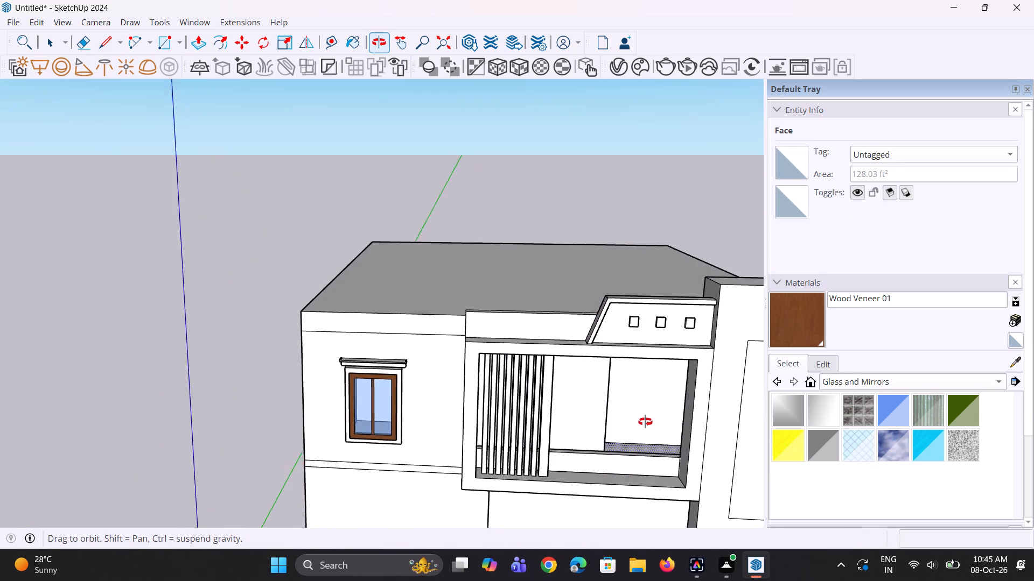
middle_drag(645, 422, 657, 402)
scroll(643, 401, up, 3)
middle_drag(633, 410, 632, 401)
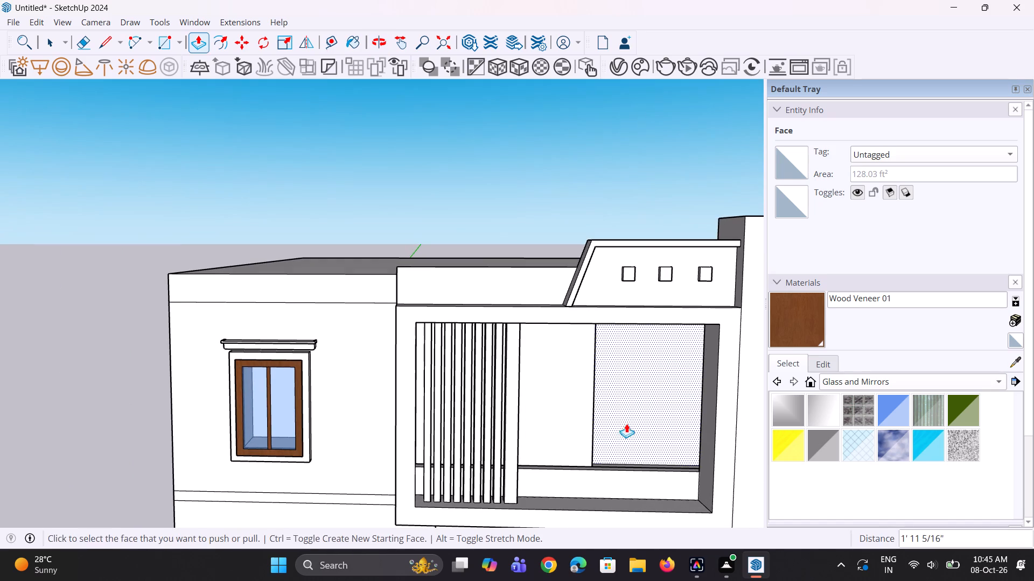
key(r)
click(614, 462)
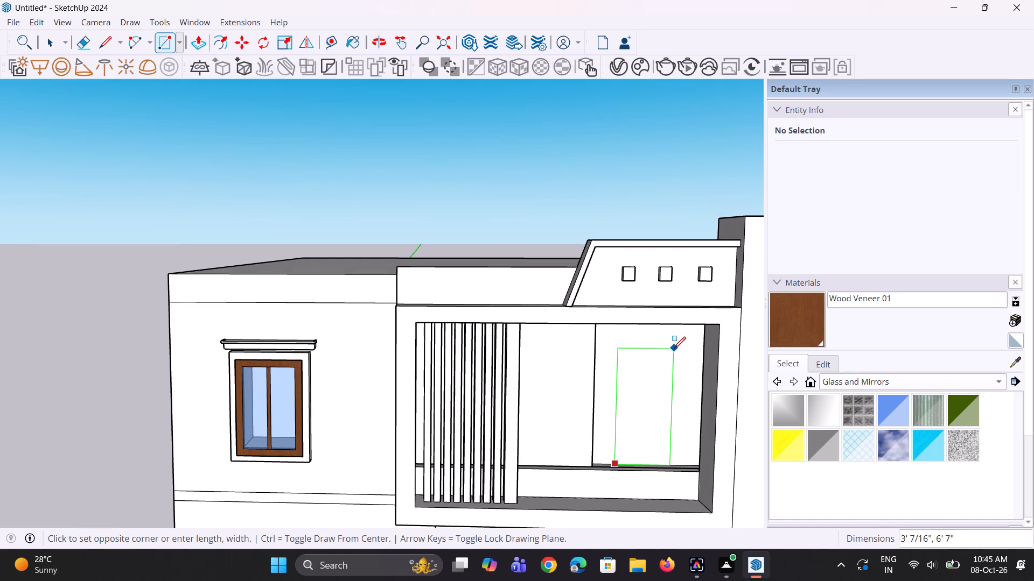
click(674, 349)
Examine the front of the building with the slats, split recessed wall and door outline.
scroll(655, 400, down, 4)
middle_drag(654, 400, 666, 394)
key(space)
middle_drag(640, 407, 635, 419)
middle_drag(618, 421, 617, 421)
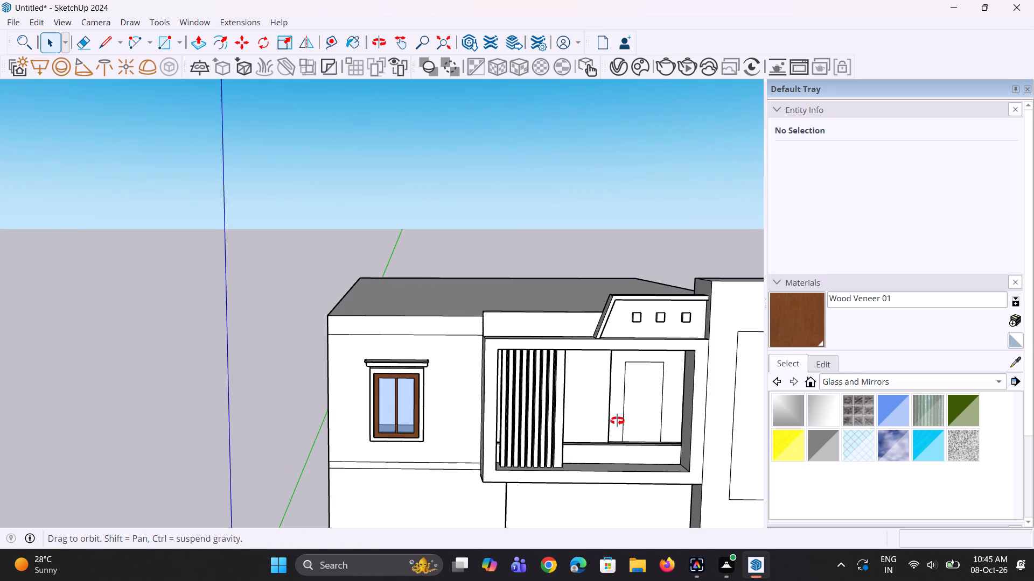
middle_drag(617, 421, 591, 414)
scroll(534, 390, down, 5)
middle_drag(529, 407, 522, 391)
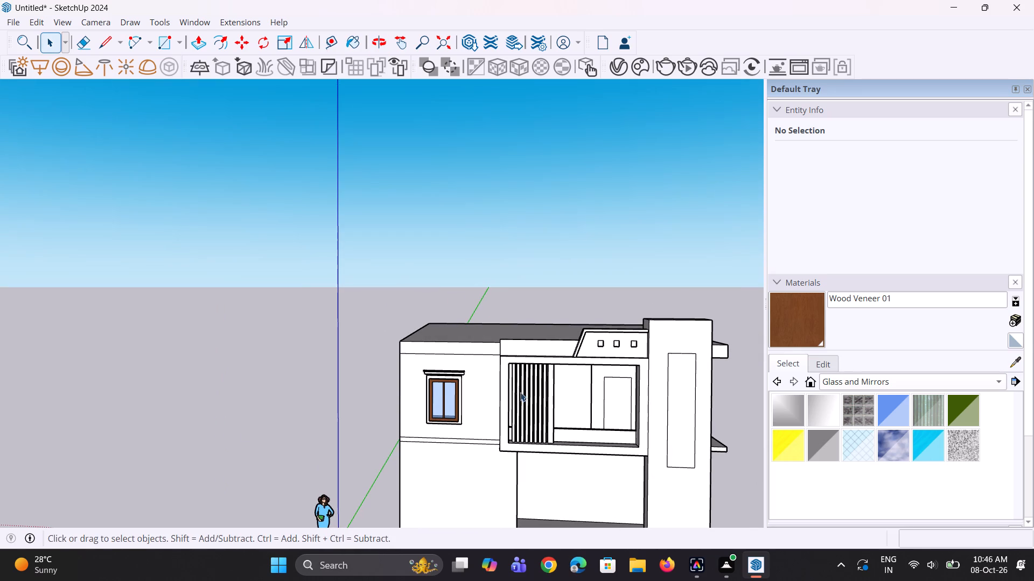
Examine the building's front from several angles, including the slats, door outline, tower and ground-floor walls.
scroll(588, 398, down, 3)
middle_drag(585, 412, 605, 435)
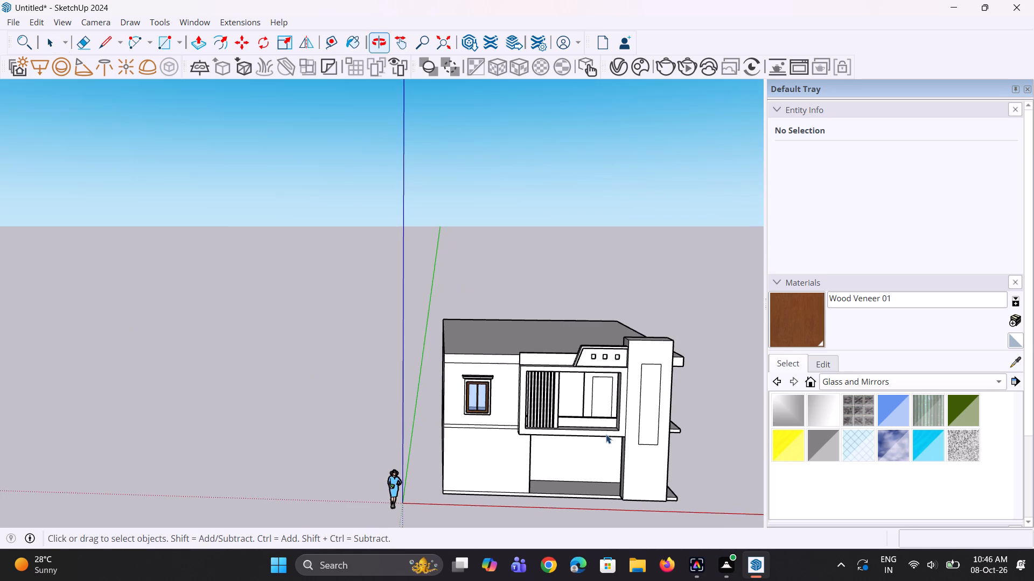
scroll(632, 414, up, 5)
middle_drag(561, 425, 511, 456)
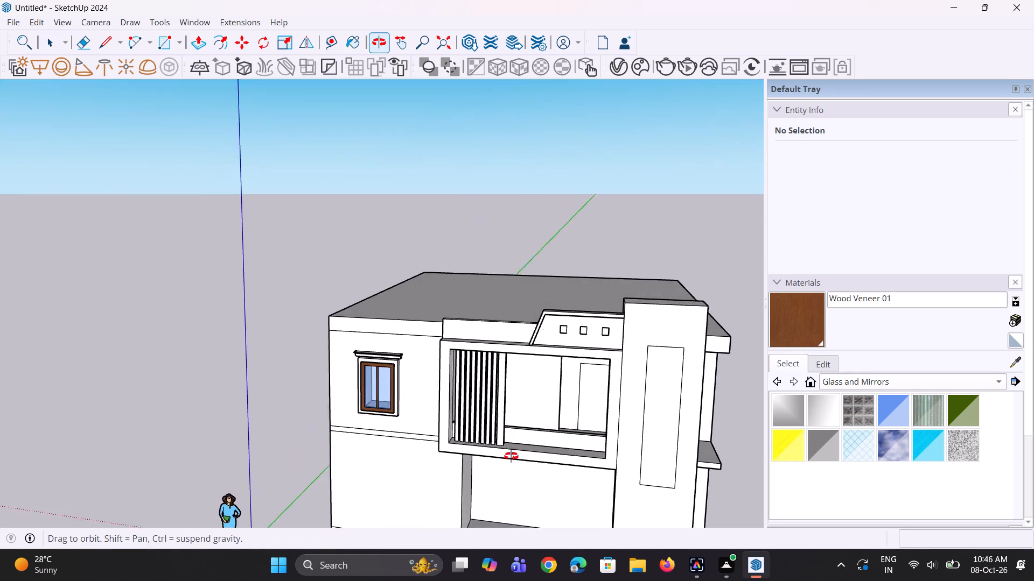
middle_drag(511, 456, 513, 459)
scroll(568, 417, down, 5)
scroll(568, 417, up, 1)
middle_drag(583, 413, 644, 385)
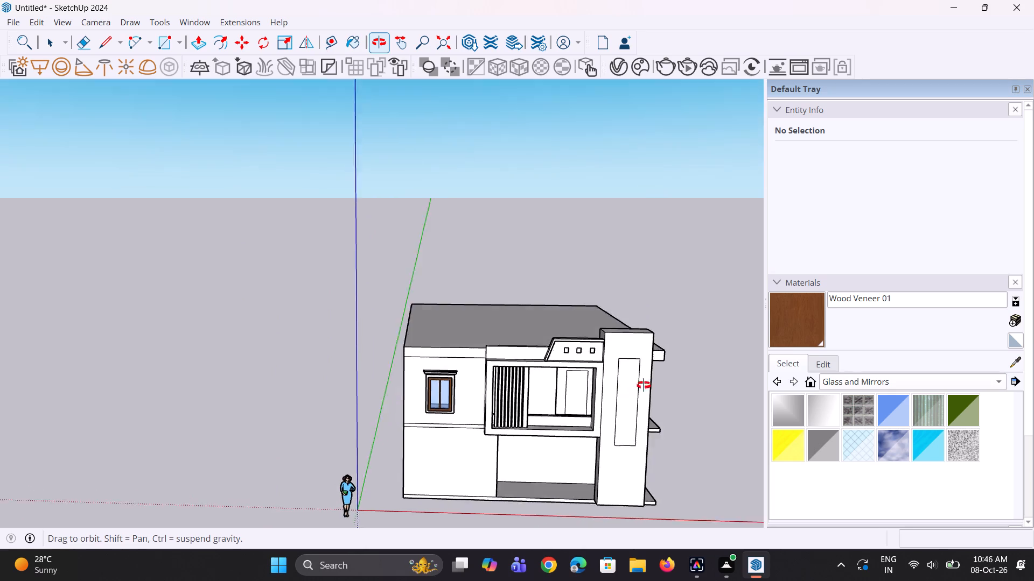
middle_drag(644, 385, 666, 378)
scroll(653, 381, up, 1)
scroll(570, 370, up, 2)
middle_drag(564, 387, 572, 372)
scroll(564, 377, up, 2)
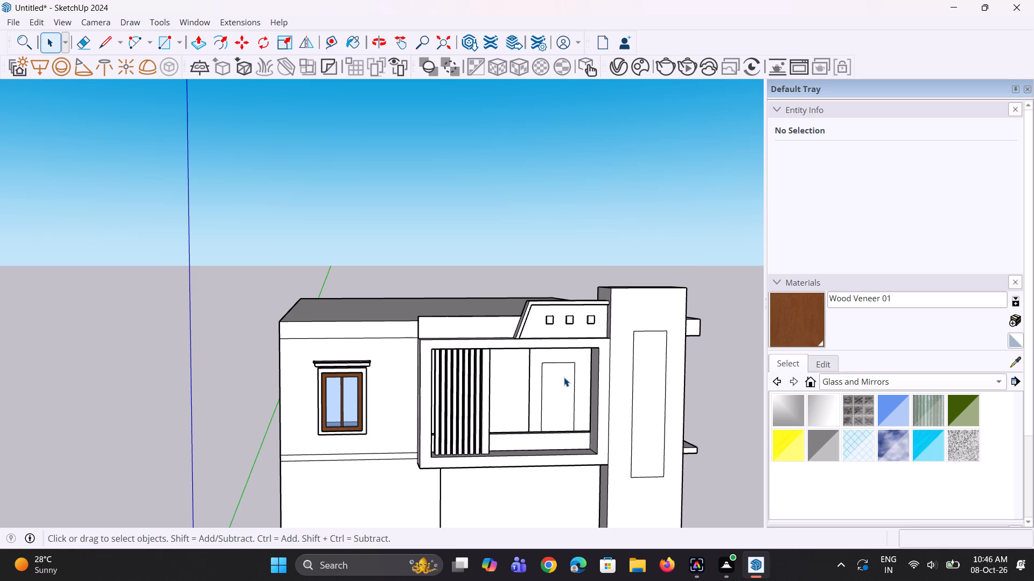
scroll(557, 390, down, 4)
scroll(508, 464, down, 1)
middle_drag(444, 476, 442, 475)
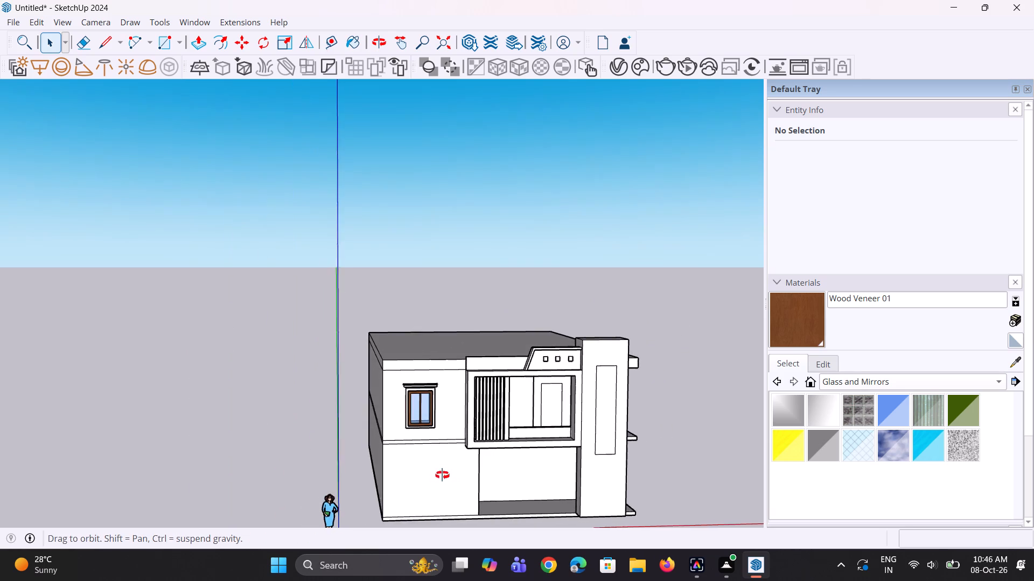
middle_drag(442, 475, 419, 459)
scroll(431, 458, down, 5)
scroll(465, 477, up, 1)
middle_drag(502, 498, 511, 499)
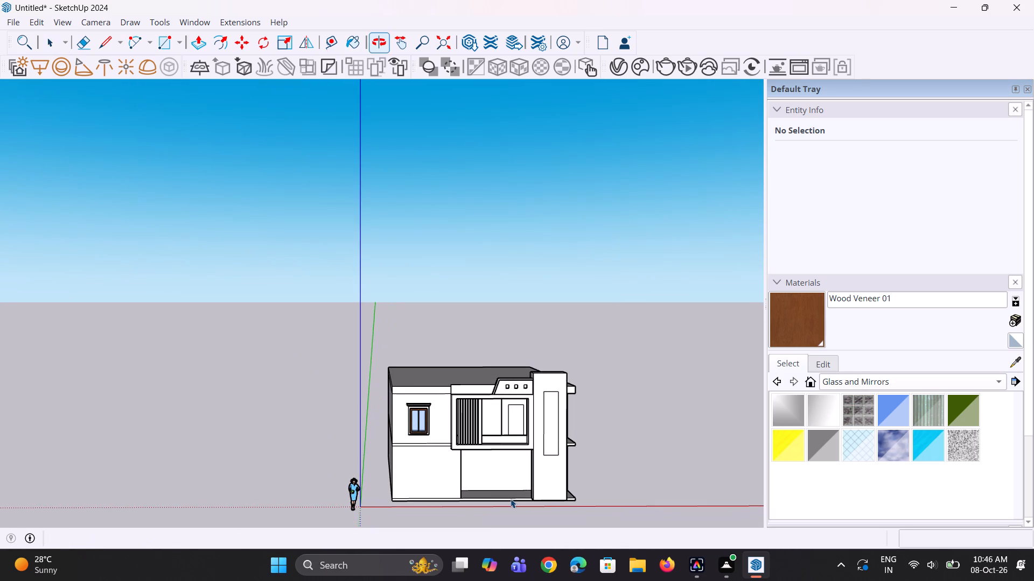
scroll(511, 495, down, 3)
scroll(484, 489, up, 5)
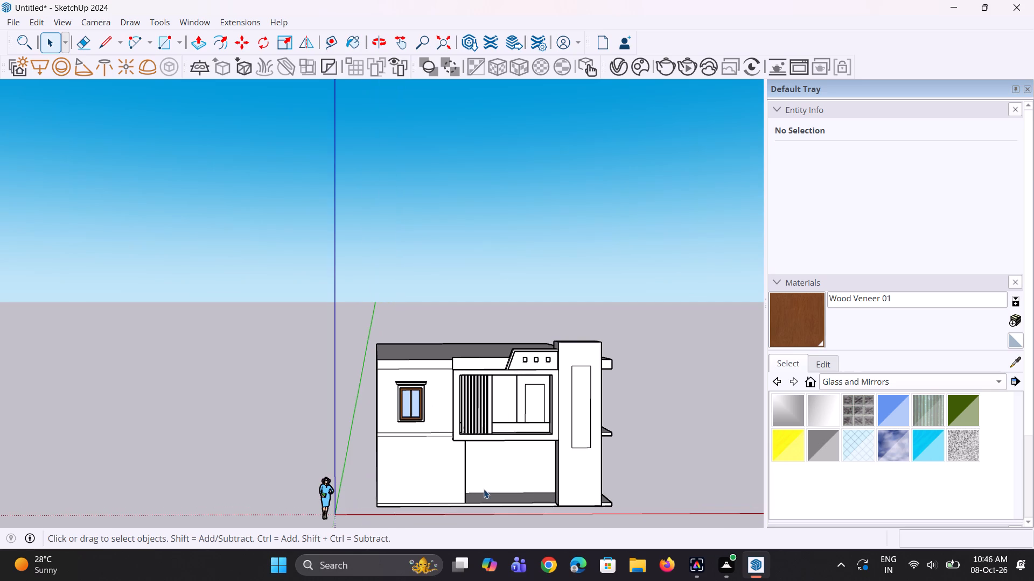
middle_drag(460, 489, 415, 500)
middle_click(415, 500)
scroll(415, 500, down, 3)
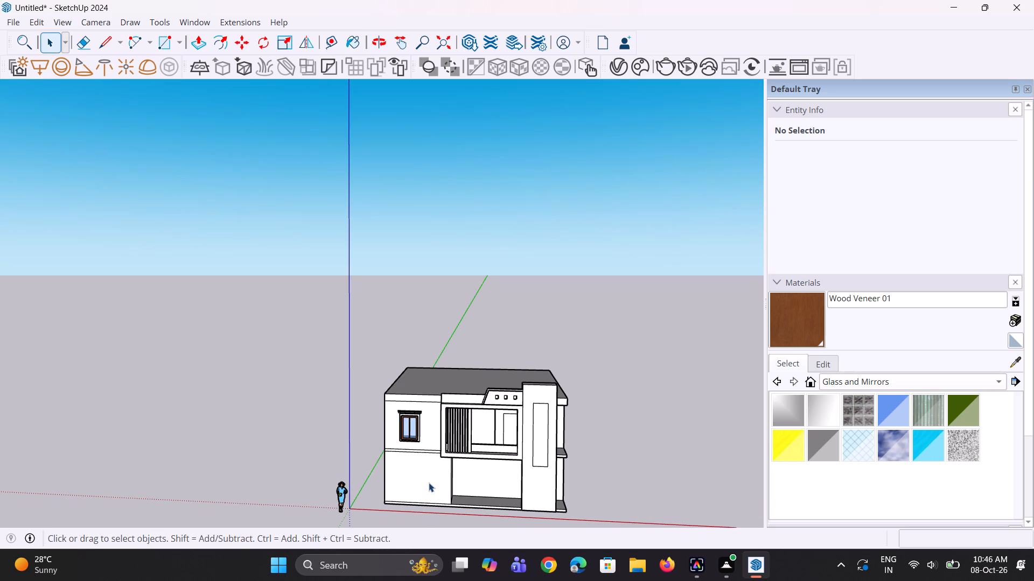
Push the ground-floor wall below the window inward 5' 7 3/8", flush with the wall beneath the projecting frame.
key(p)
click(429, 482)
click(463, 477)
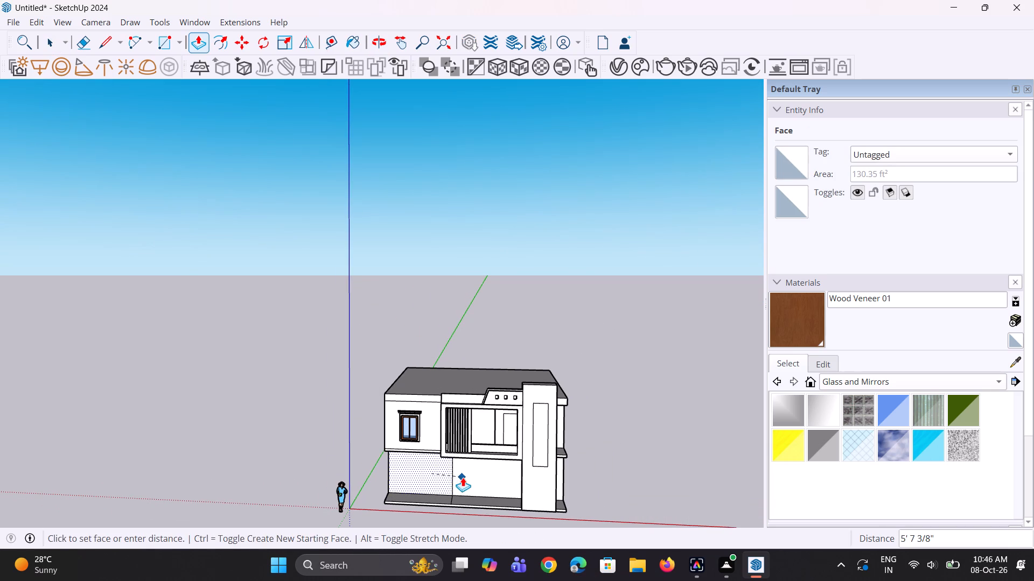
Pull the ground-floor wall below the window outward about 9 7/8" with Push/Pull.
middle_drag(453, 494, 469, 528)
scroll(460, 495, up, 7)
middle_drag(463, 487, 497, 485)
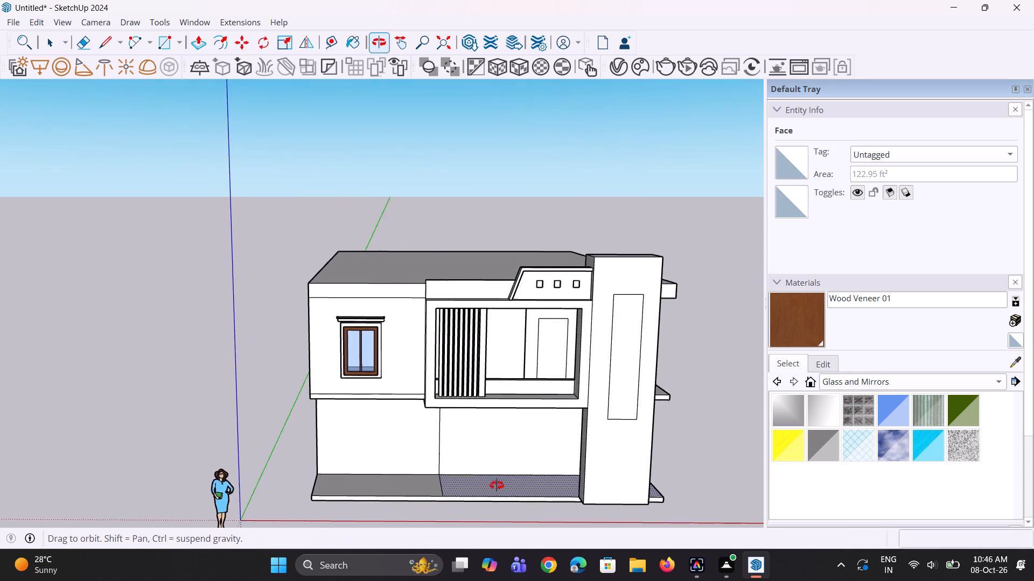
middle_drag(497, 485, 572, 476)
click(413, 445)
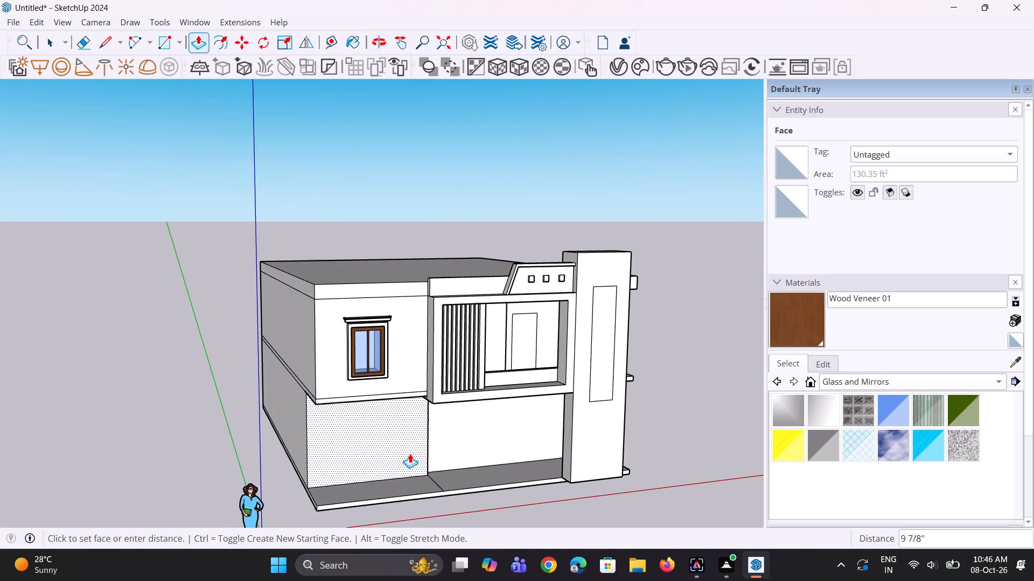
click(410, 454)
Erase the seam line across the top of the base slab at the junction of the two ground-floor walls.
middle_drag(435, 467, 236, 461)
scroll(387, 479, up, 2)
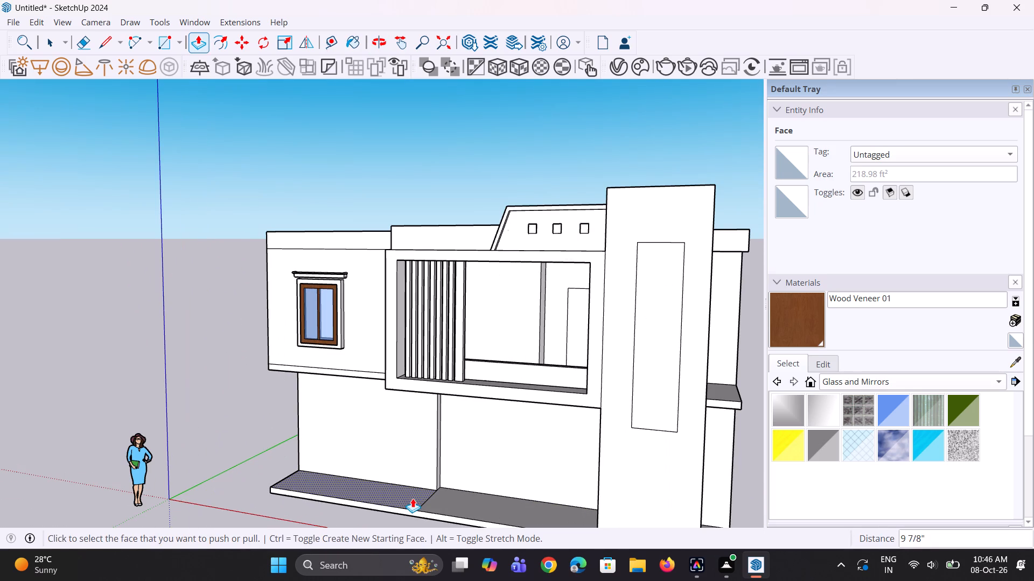
key(e)
click(431, 496)
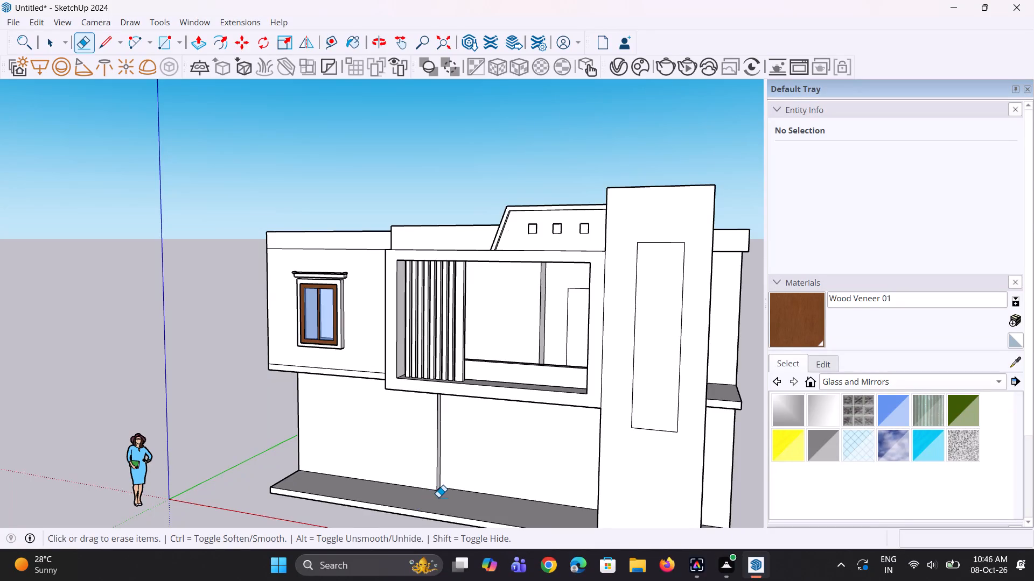
Lower the underside of the window-side upper floor 4 3/16" with Push/Pull, level with the adjacent underside strip.
scroll(438, 497, down, 4)
middle_drag(445, 495, 579, 307)
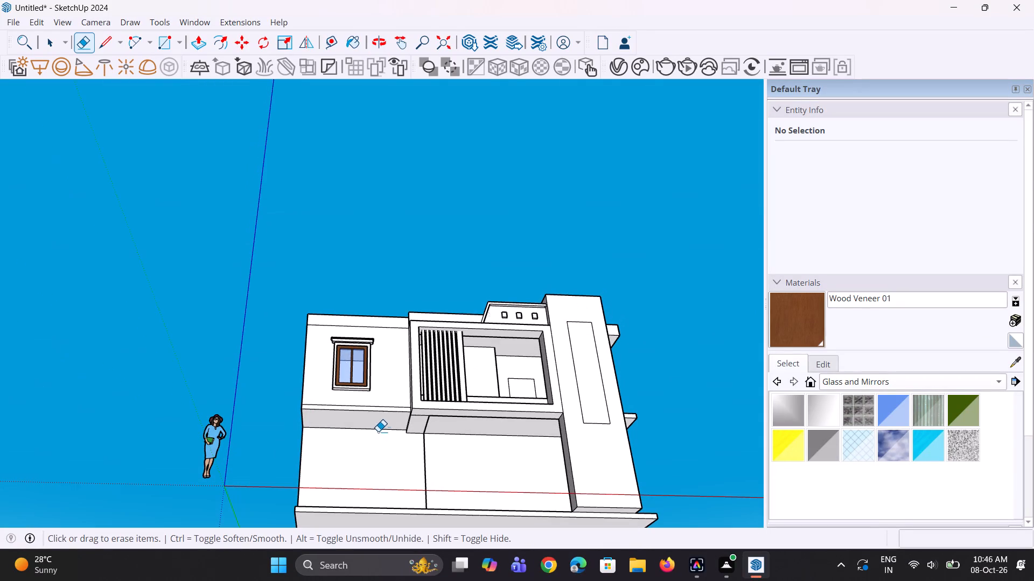
key(space)
middle_drag(388, 431, 391, 438)
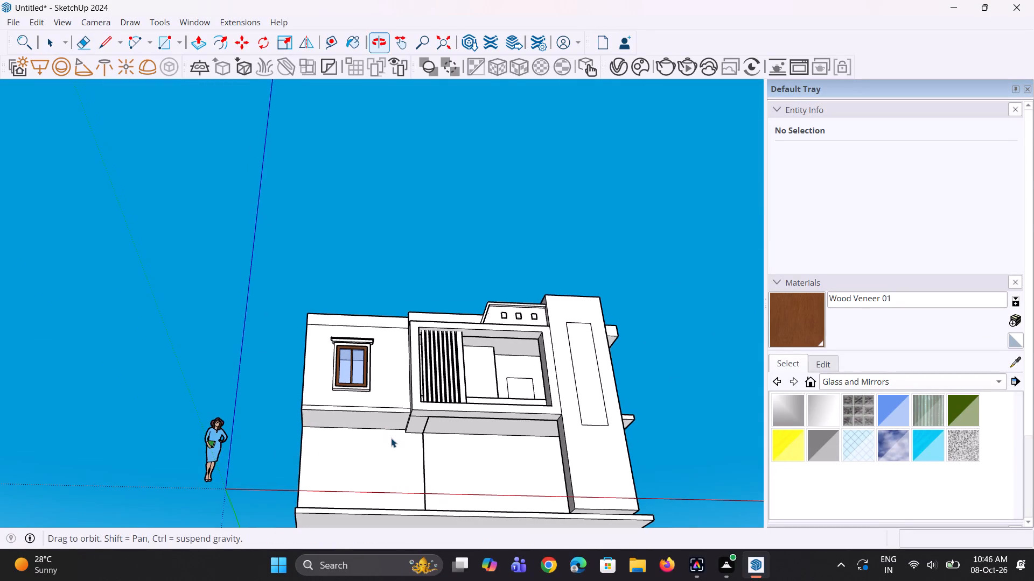
scroll(400, 435, up, 6)
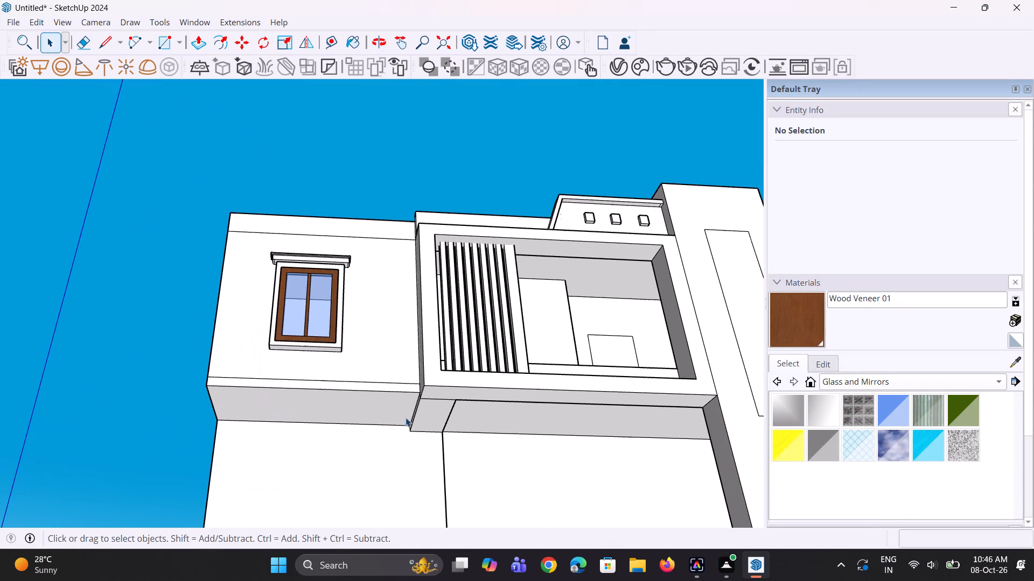
key(p)
click(398, 409)
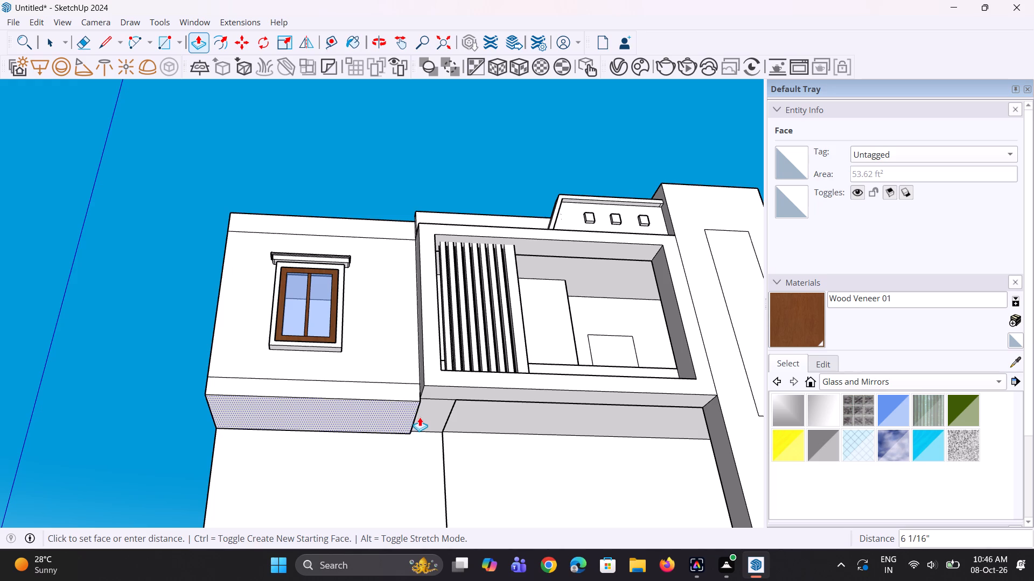
click(422, 415)
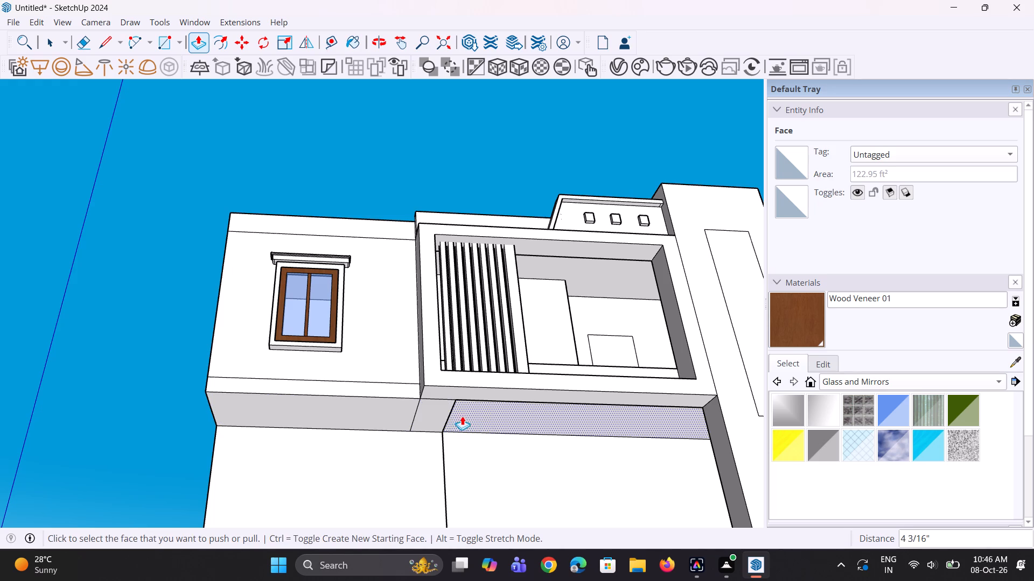
Erase the seam between the lowered window-side underside and the adjacent strip beneath the frame.
key(e)
scroll(413, 419, up, 2)
click(415, 415)
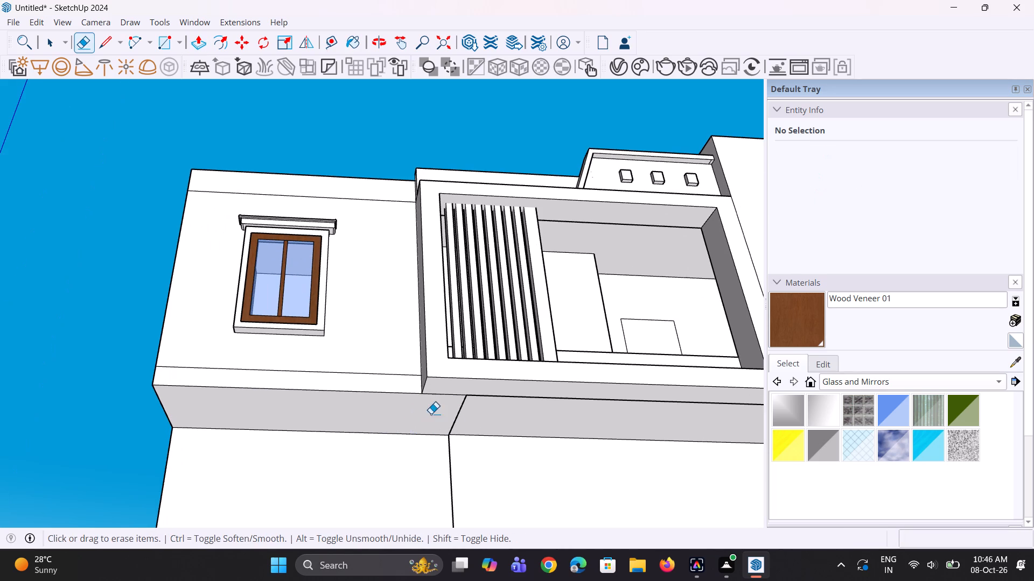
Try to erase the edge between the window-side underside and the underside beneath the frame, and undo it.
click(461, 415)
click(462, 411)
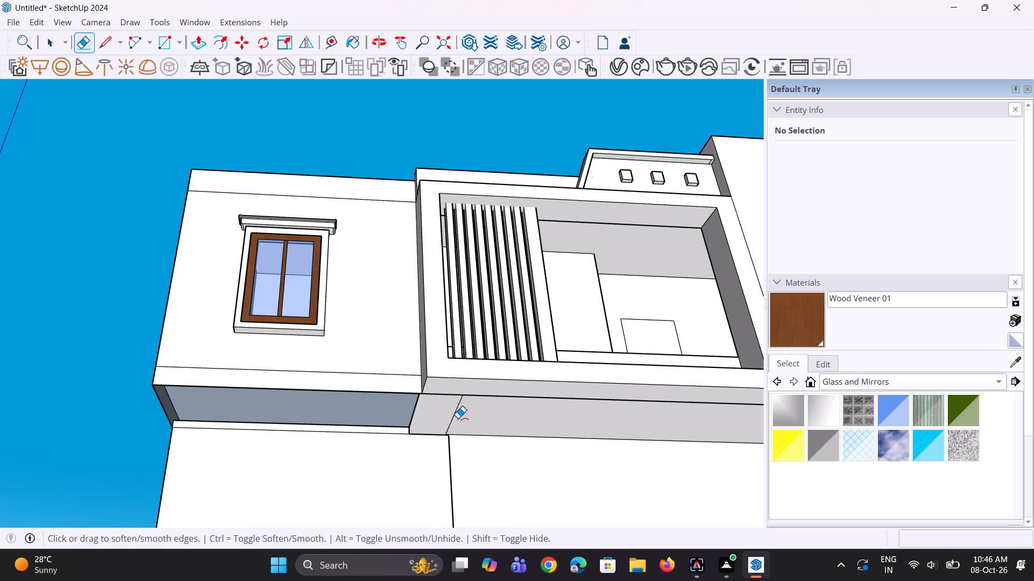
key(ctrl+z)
Lower the remaining underside beneath the projecting frame 4 3/16" with Push/Pull, level with the window-side underside.
ctrl+scroll(458, 418, up, 5)
key(p)
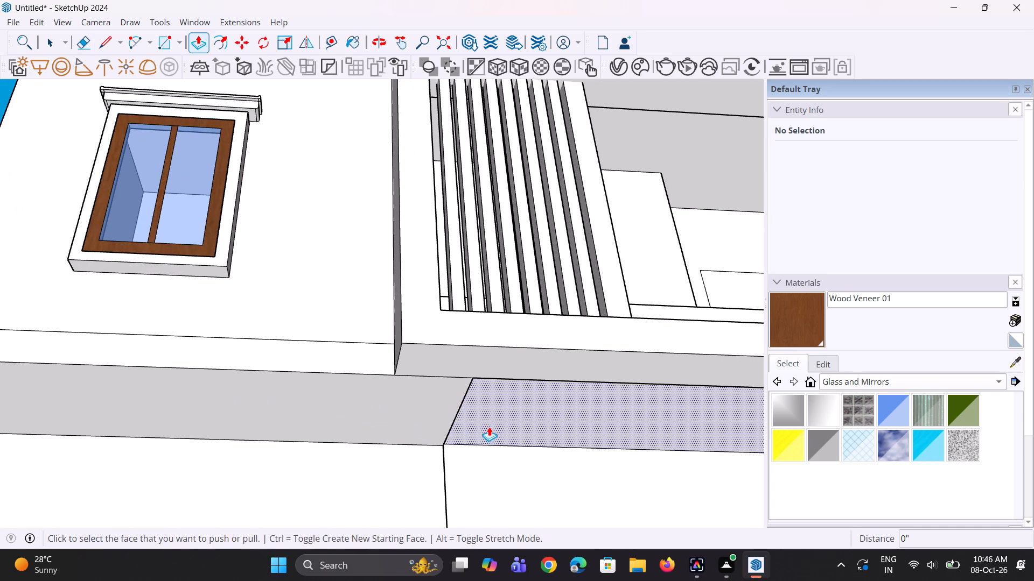
click(489, 427)
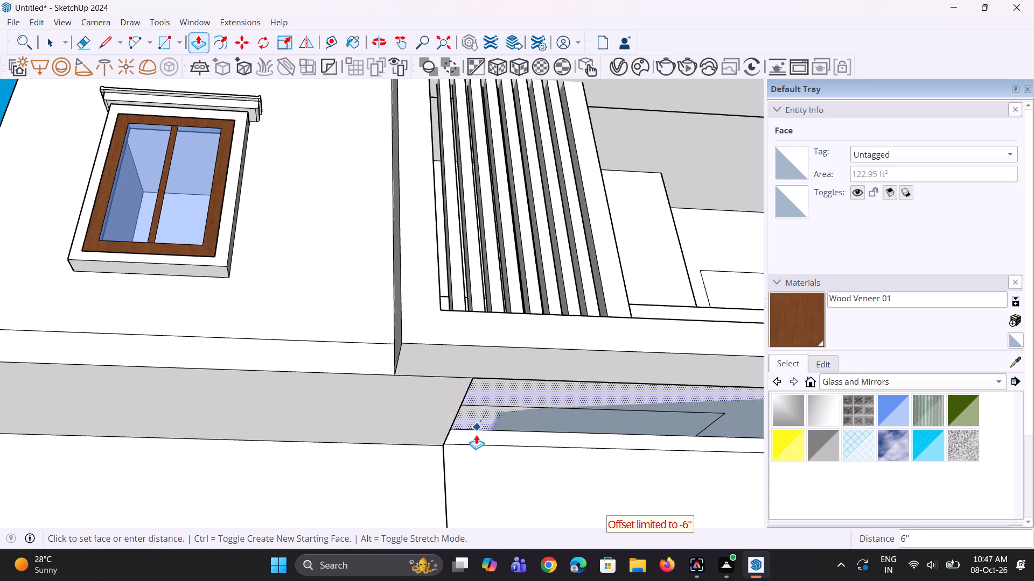
key(Escape)
middle_drag(475, 457, 518, 363)
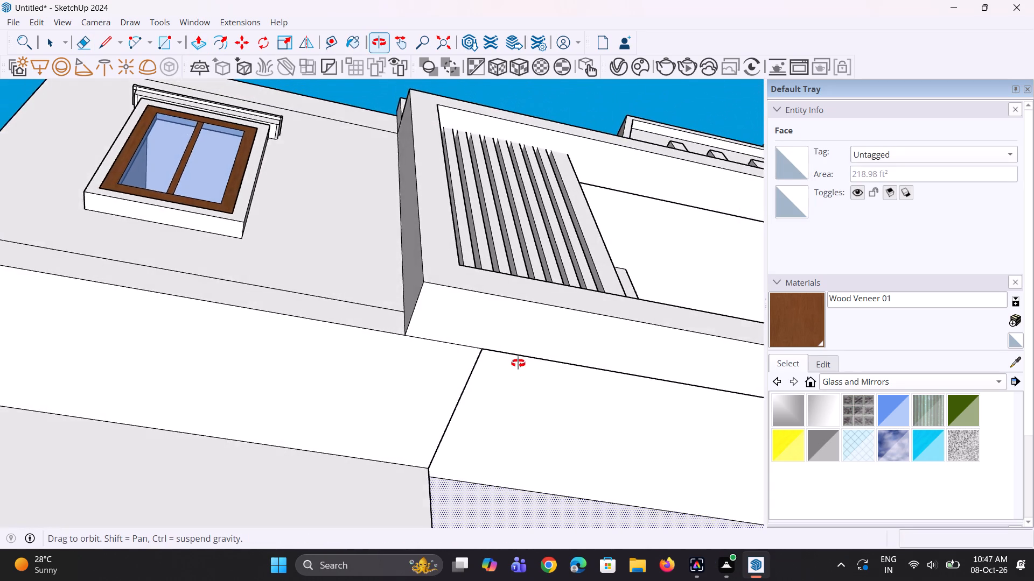
middle_drag(518, 363, 519, 403)
click(521, 419)
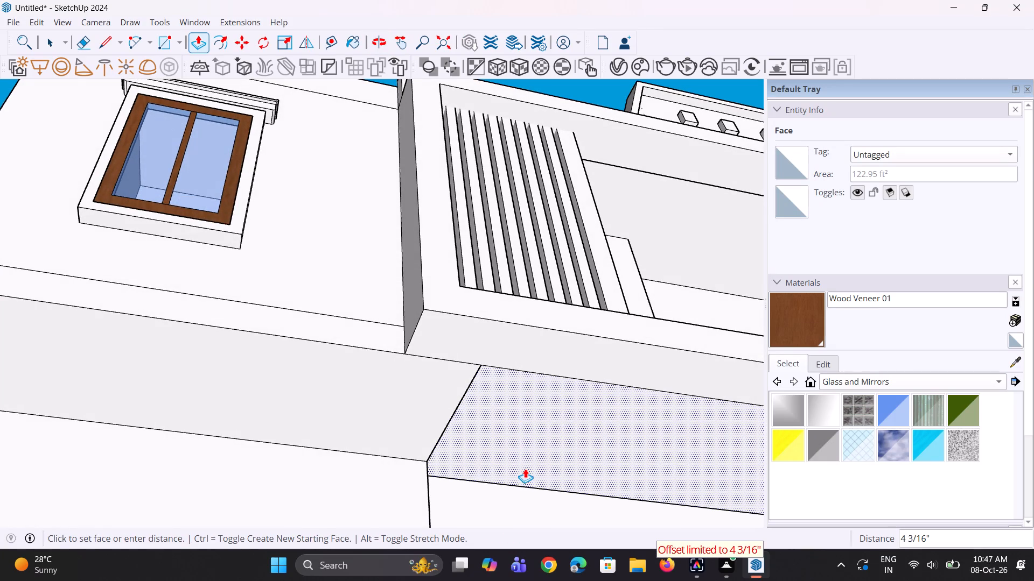
click(525, 469)
Erase the edge between the two level underside faces to merge them into one.
key(e)
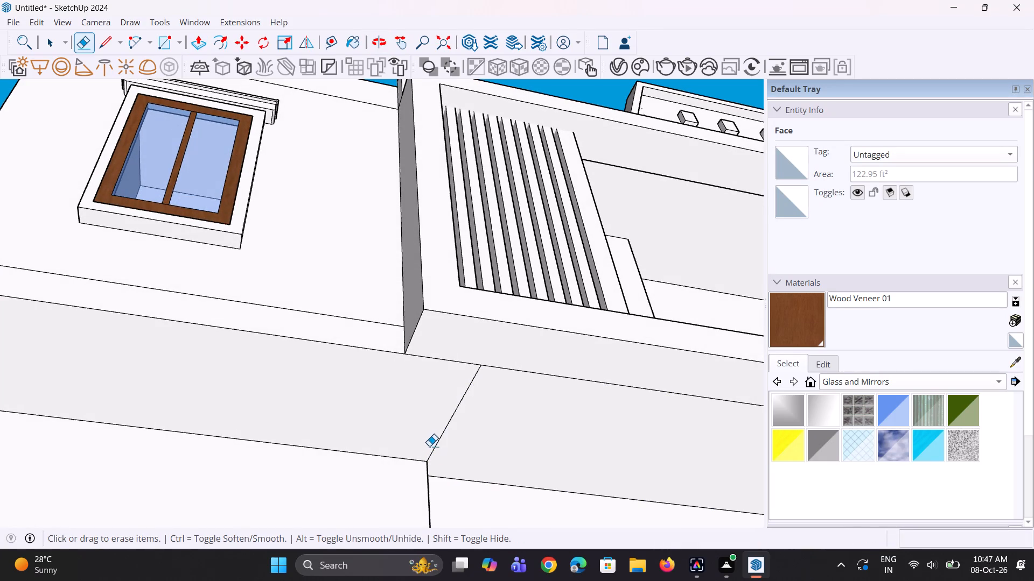
click(443, 440)
click(444, 434)
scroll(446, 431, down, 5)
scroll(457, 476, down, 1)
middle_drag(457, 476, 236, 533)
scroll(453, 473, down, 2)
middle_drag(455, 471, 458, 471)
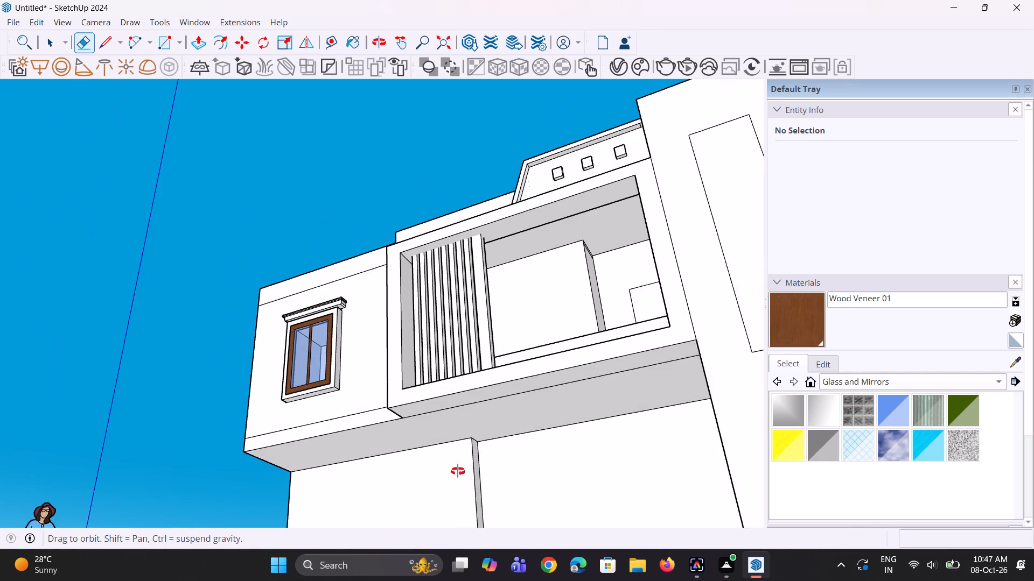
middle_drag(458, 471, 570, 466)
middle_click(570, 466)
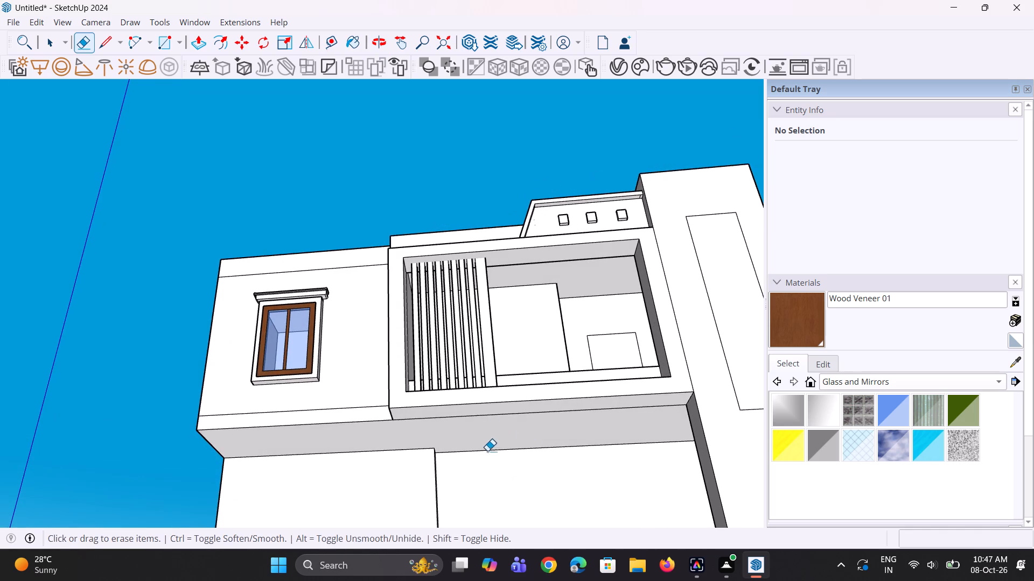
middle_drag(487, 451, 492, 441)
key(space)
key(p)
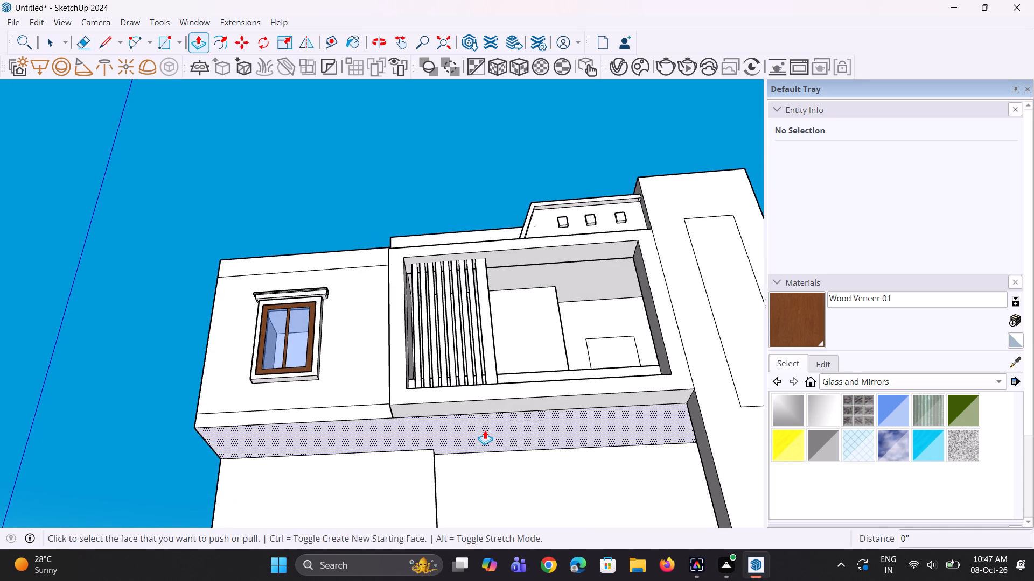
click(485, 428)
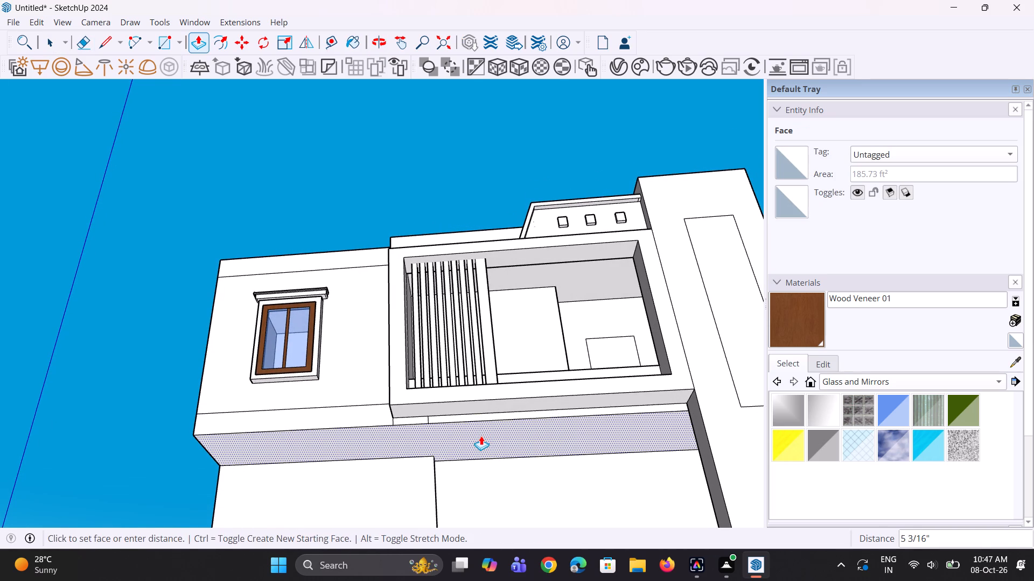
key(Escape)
Push the ground-floor wall below the window inward 9 7/8", flush with the wall beneath the projecting frame.
scroll(483, 434, down, 4)
middle_drag(478, 433, 677, 467)
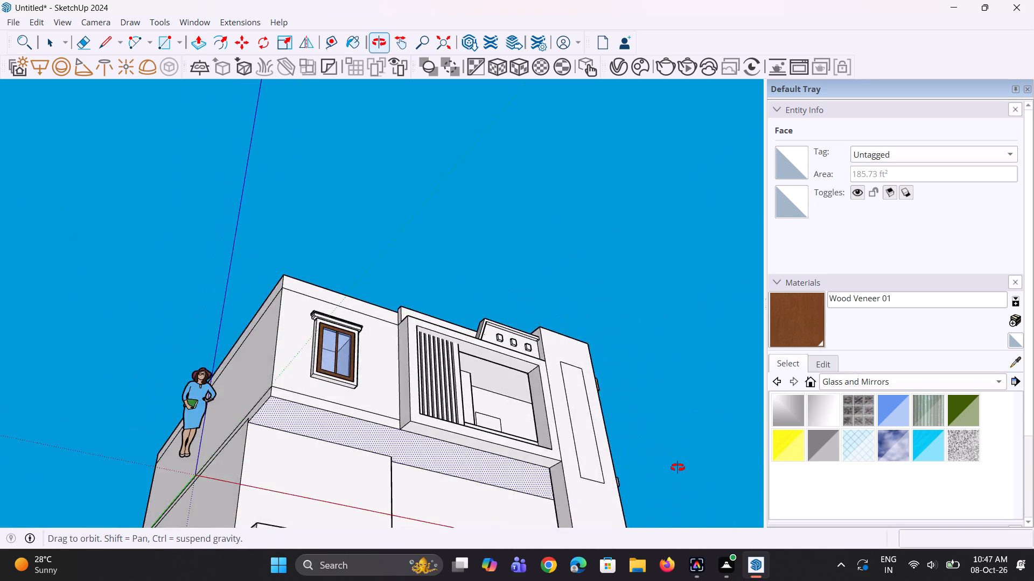
middle_drag(677, 467, 679, 469)
scroll(374, 400, down, 8)
middle_drag(351, 411, 296, 519)
scroll(372, 419, up, 5)
middle_drag(400, 444, 339, 460)
scroll(373, 450, up, 2)
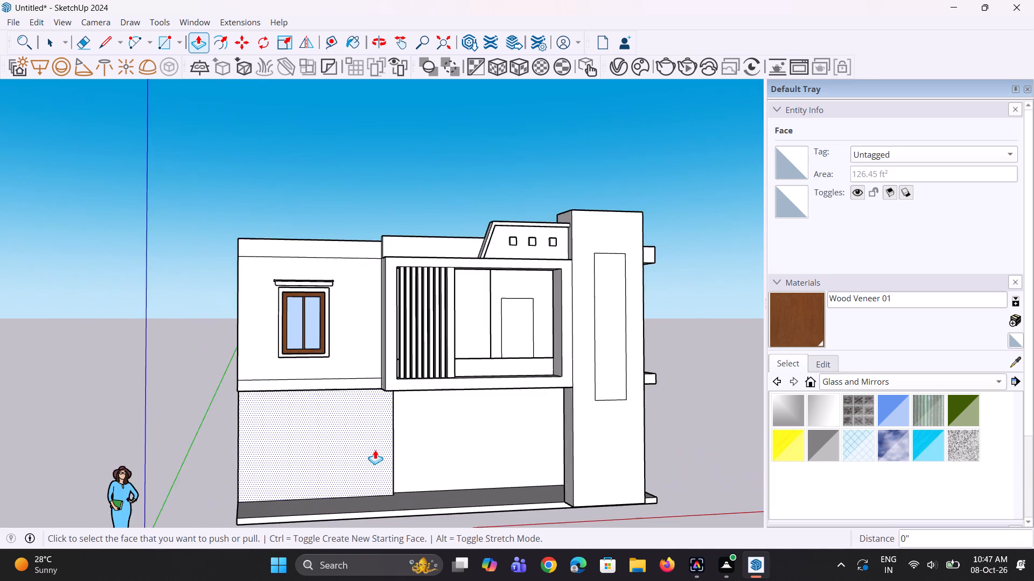
scroll(375, 450, up, 3)
middle_drag(386, 460, 353, 459)
click(373, 447)
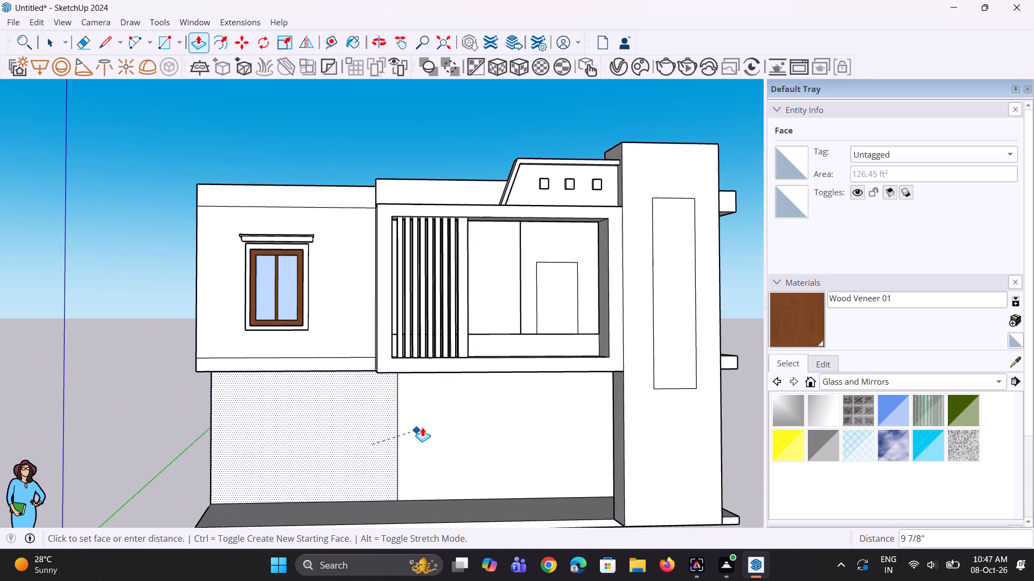
click(424, 426)
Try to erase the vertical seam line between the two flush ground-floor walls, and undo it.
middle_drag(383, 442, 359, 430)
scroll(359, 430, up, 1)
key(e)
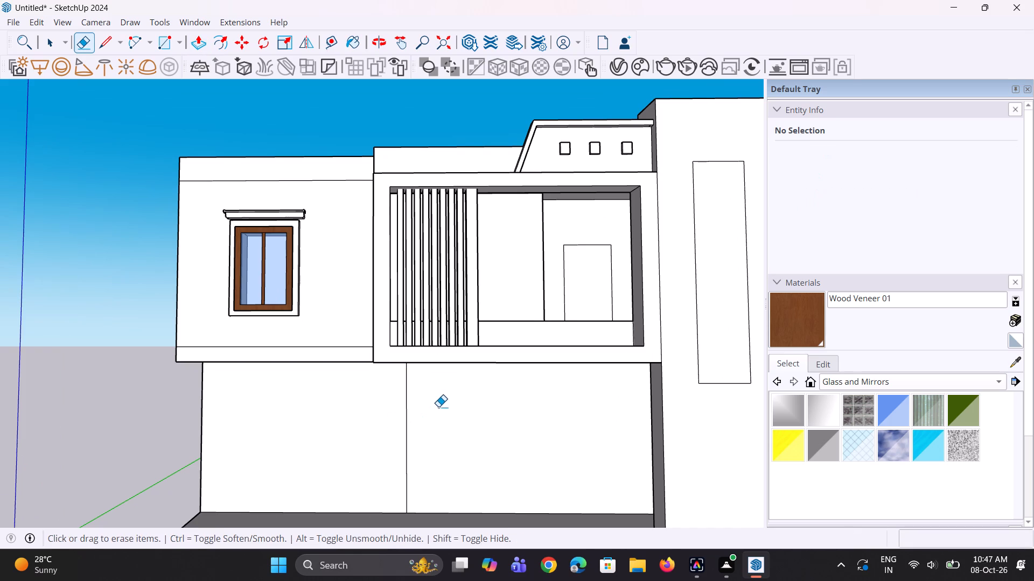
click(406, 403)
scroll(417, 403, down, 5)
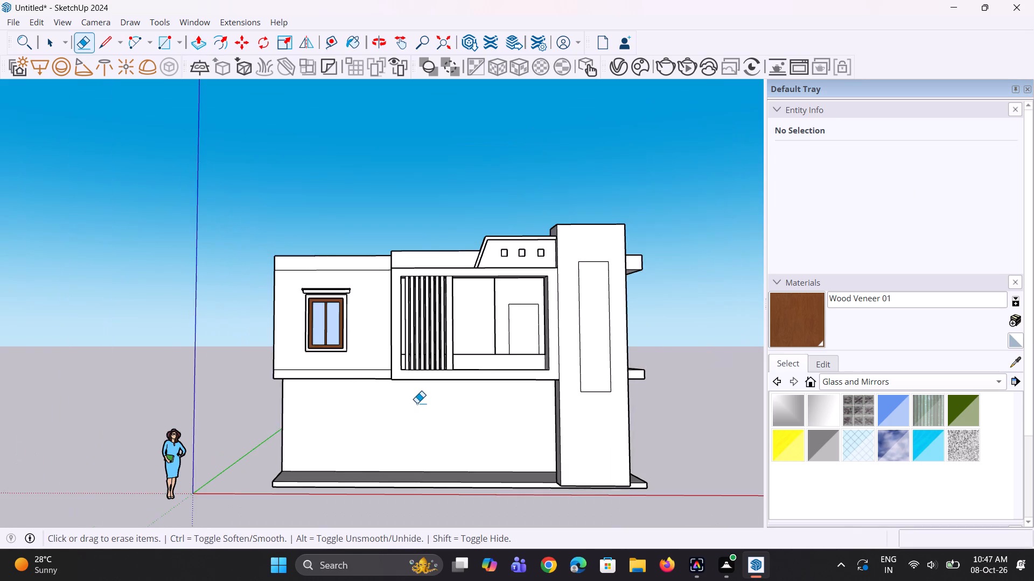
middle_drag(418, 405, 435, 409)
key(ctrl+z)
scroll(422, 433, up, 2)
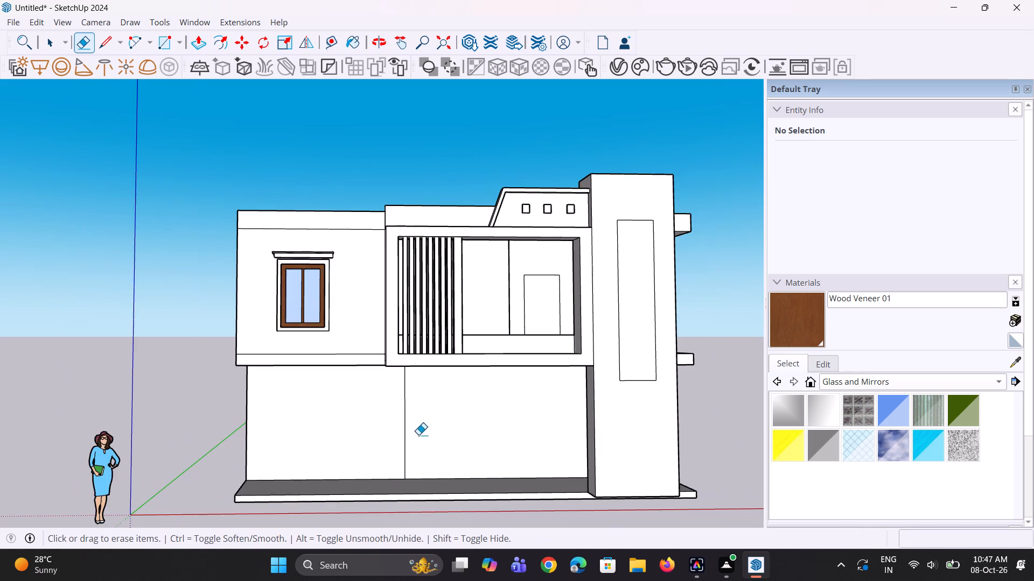
Pull a new cap layer up about 6 9/16" from the tower's top face with Push/Pull, creating a new starting face.
scroll(413, 444, down, 4)
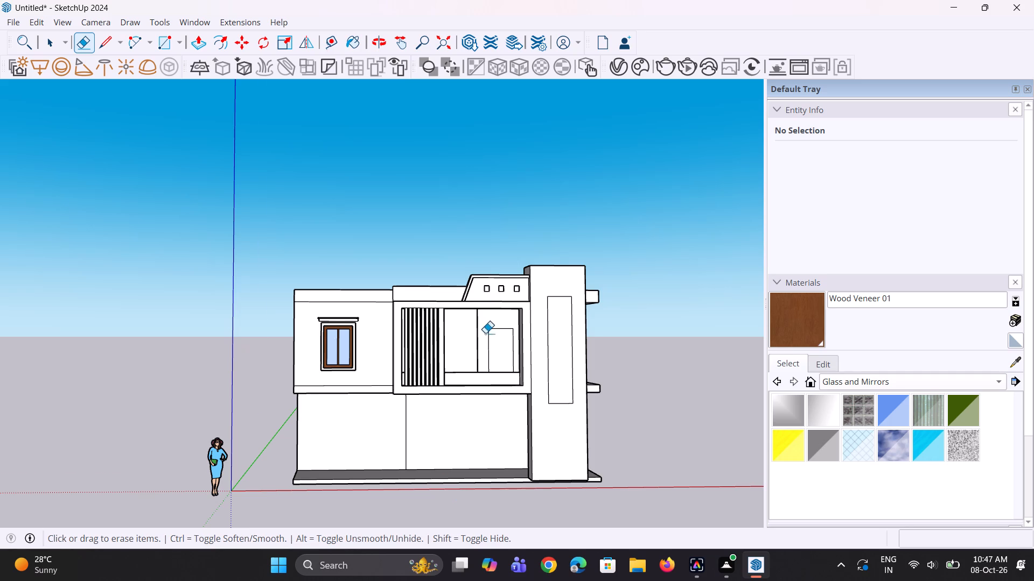
scroll(485, 333, down, 1)
middle_drag(485, 333, 471, 457)
scroll(585, 265, up, 4)
middle_drag(528, 306, 591, 267)
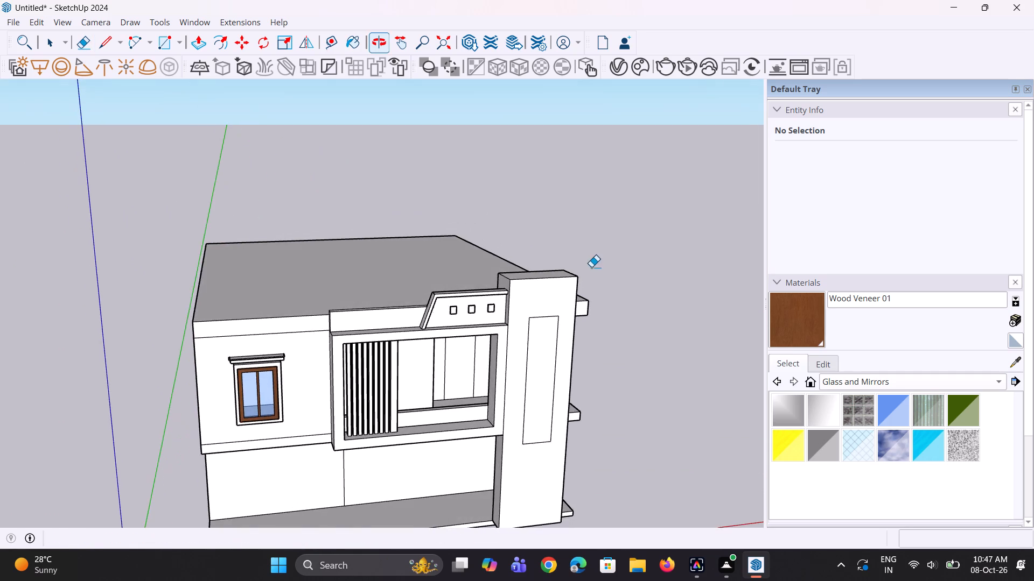
scroll(583, 269, up, 2)
middle_drag(546, 293, 582, 264)
scroll(578, 269, up, 1)
scroll(514, 272, up, 2)
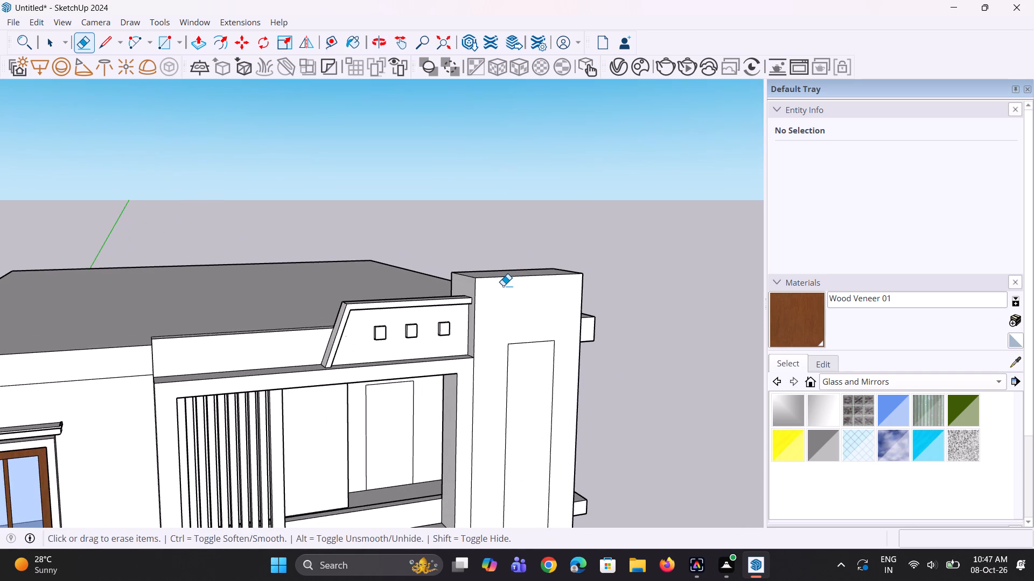
key(p)
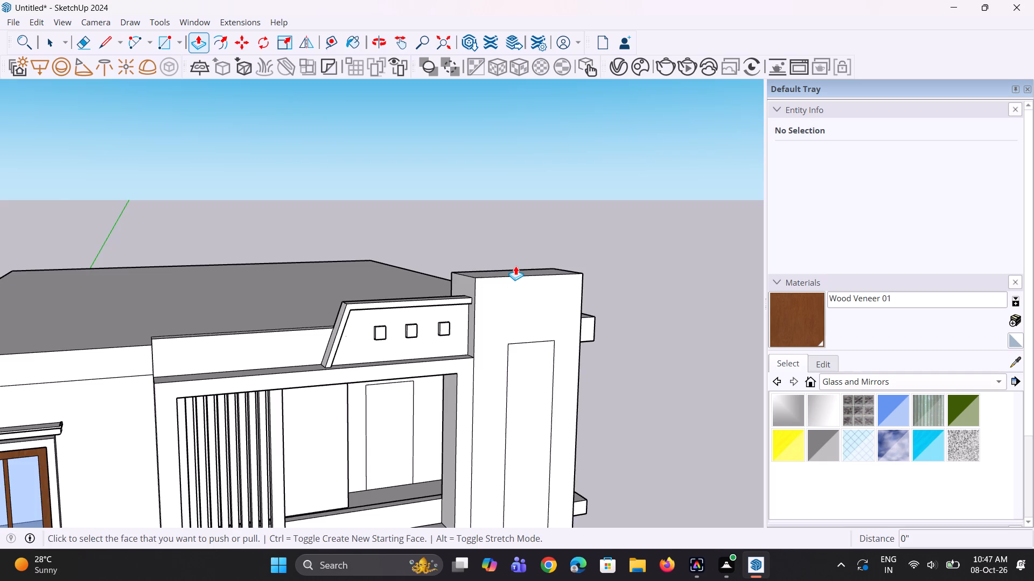
middle_drag(516, 266, 513, 363)
click(512, 267)
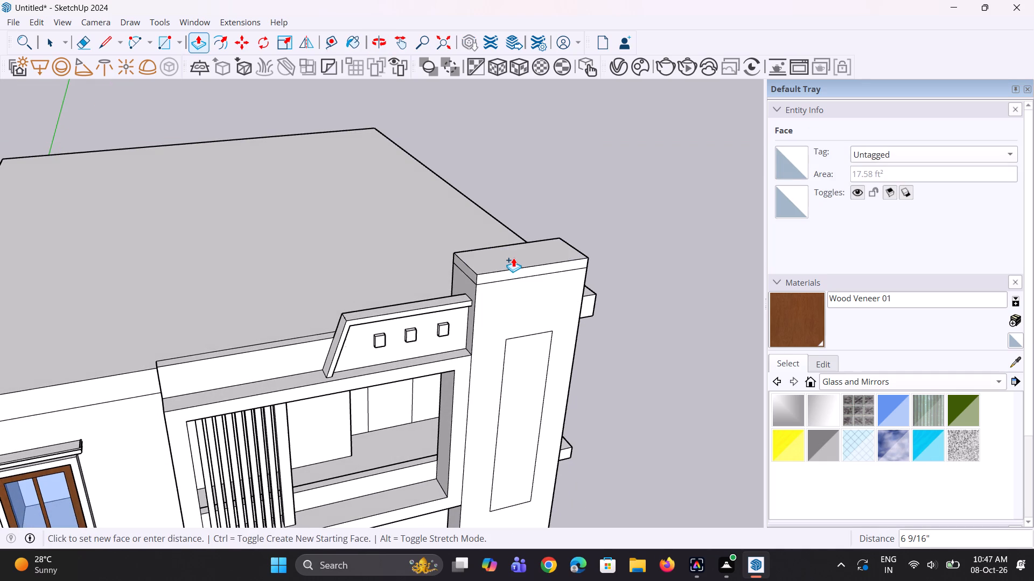
click(513, 258)
Extend the front face of the tower cap outward 8 15/16" to overhang the tower's front.
middle_drag(508, 289, 531, 264)
scroll(530, 265, up, 2)
click(530, 265)
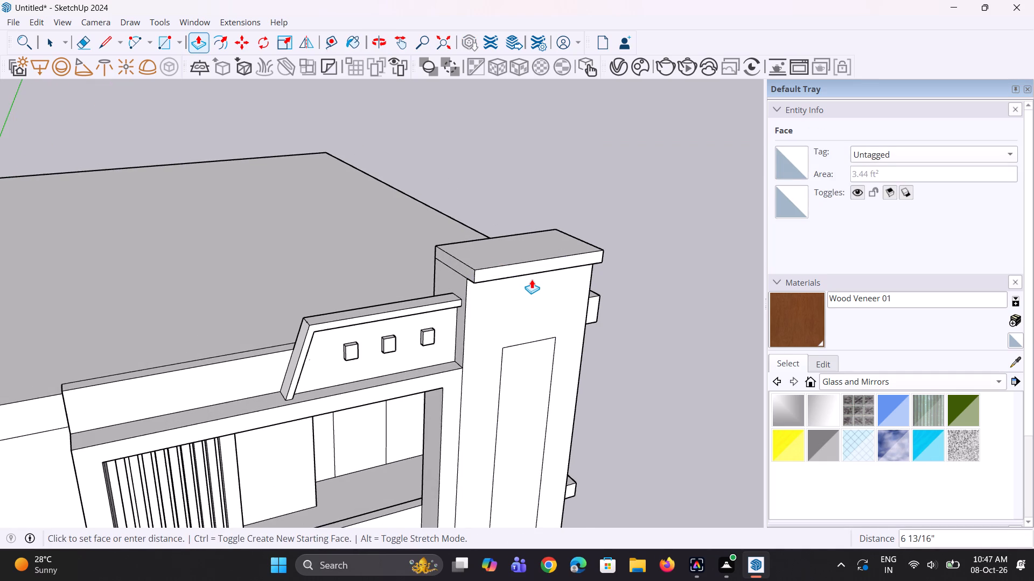
click(533, 282)
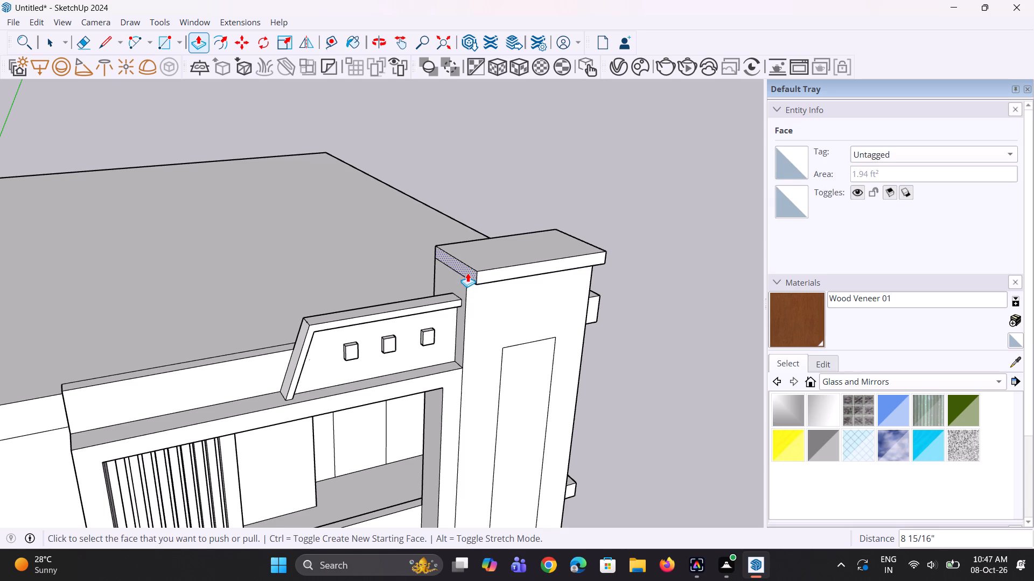
Extend the tower cap's sides outward, about 6" on the parapet side and 6 15/16" on the opposite side.
click(467, 271)
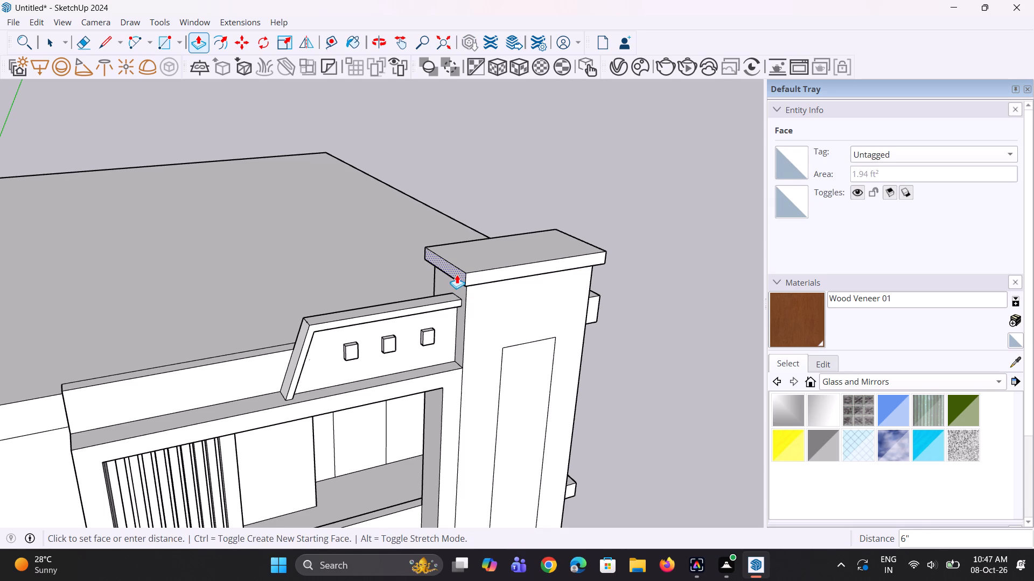
click(456, 274)
scroll(493, 281, down, 3)
middle_drag(596, 292, 318, 302)
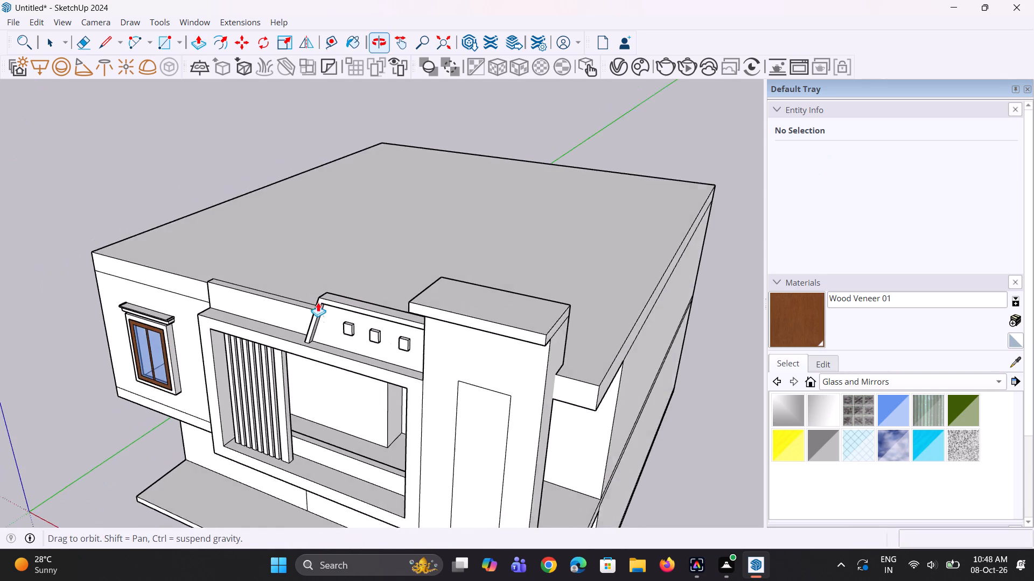
scroll(542, 343, up, 5)
click(546, 331)
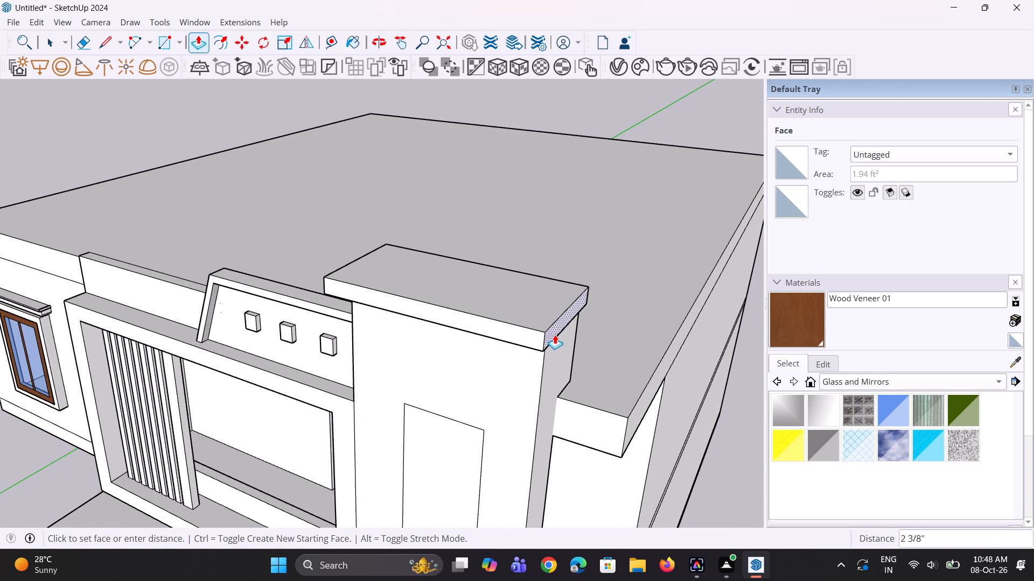
click(566, 339)
Extend the back face of the tower cap 3' 5 9/16" over the roof.
scroll(598, 285, down, 5)
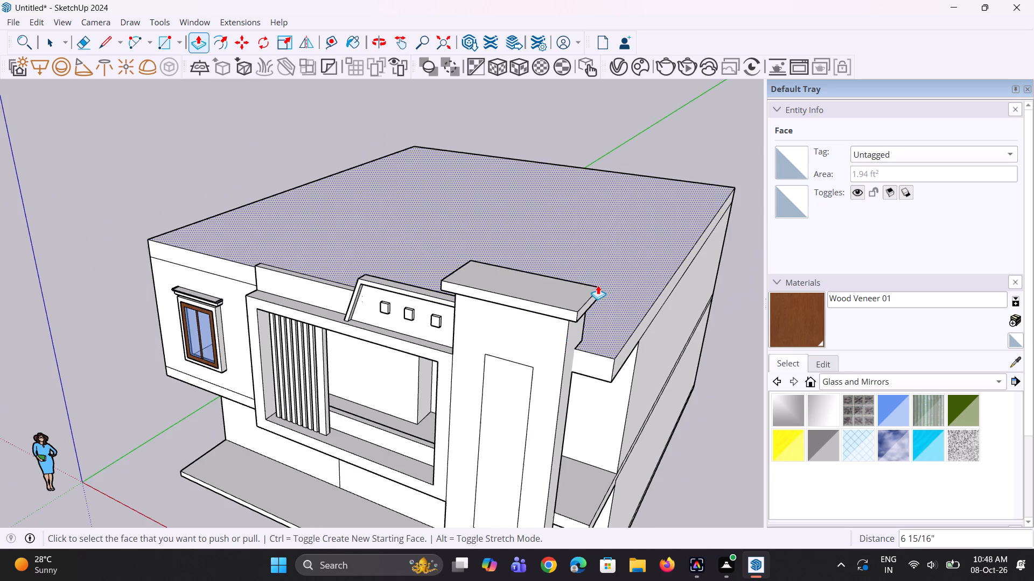
middle_drag(664, 272, 292, 361)
scroll(317, 341, down, 5)
middle_drag(220, 394, 221, 370)
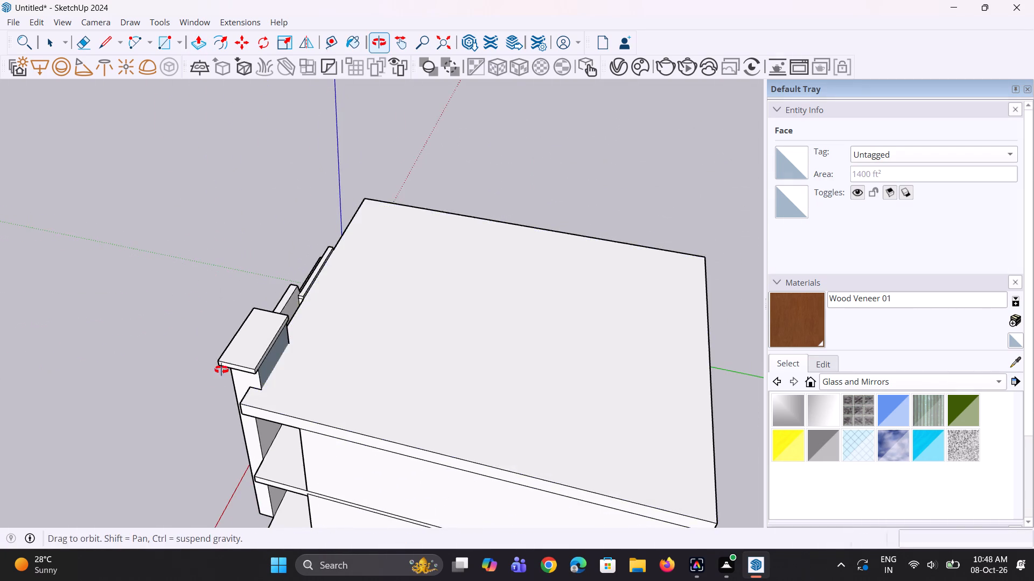
middle_drag(221, 370, 225, 345)
scroll(256, 327, up, 7)
click(268, 324)
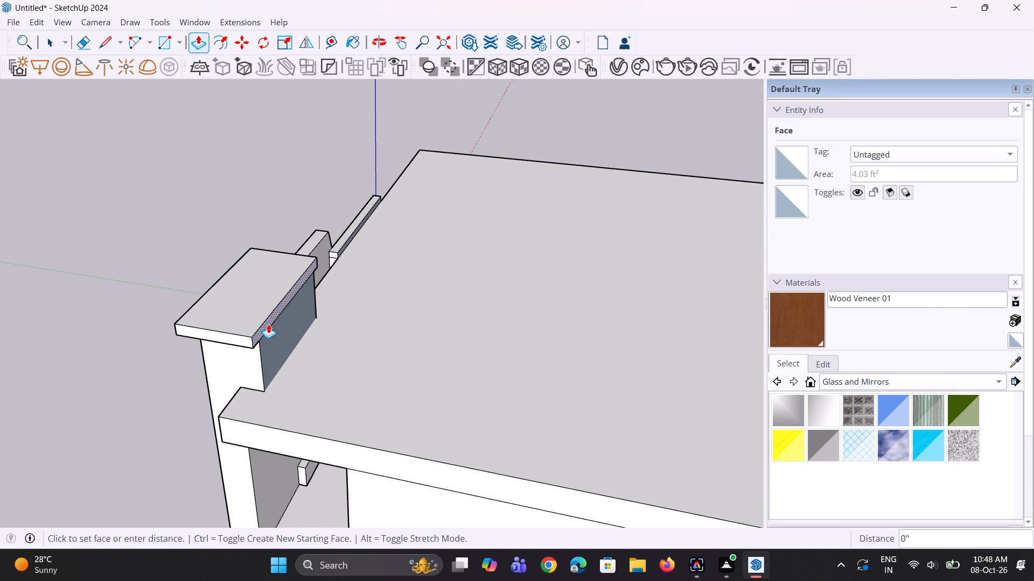
click(340, 360)
Extend the parapet-side face of the tower cap outward by another 1 7/8".
scroll(396, 374, down, 5)
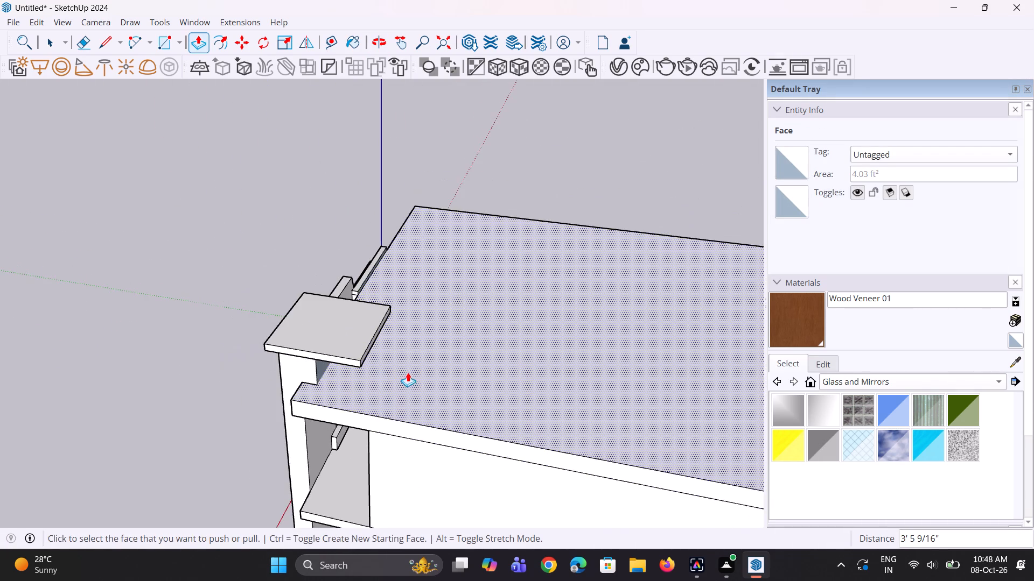
middle_drag(354, 396, 912, 402)
scroll(665, 322, up, 2)
scroll(436, 232, up, 1)
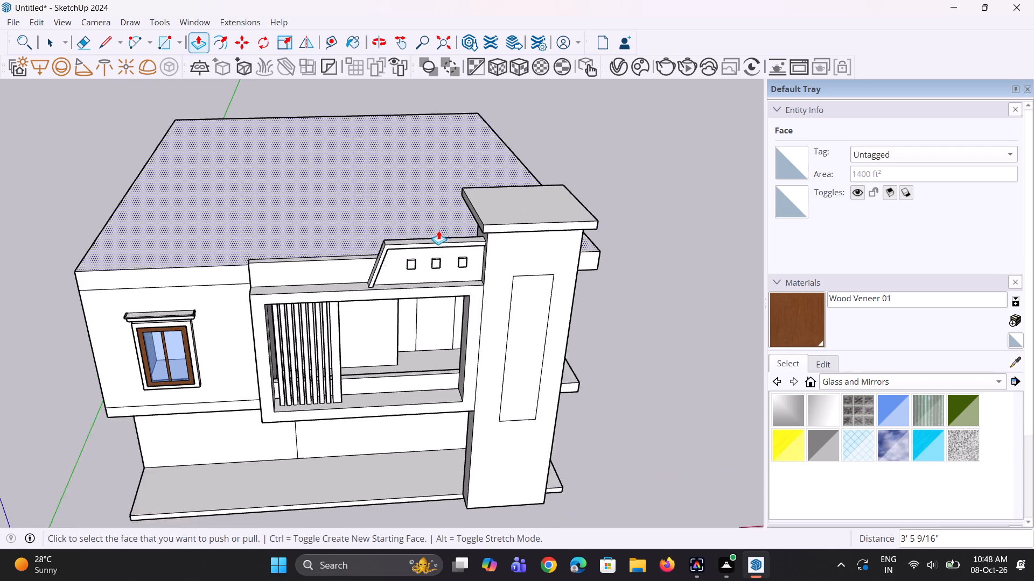
scroll(438, 230, up, 5)
middle_drag(493, 254, 518, 223)
scroll(505, 213, up, 3)
click(504, 212)
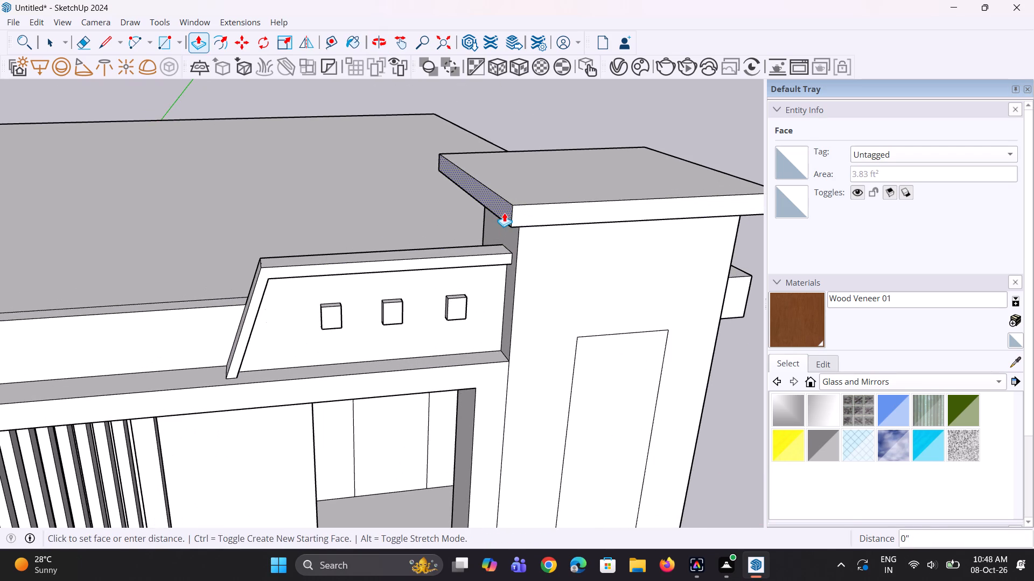
click(498, 215)
Extend the back face of the tower cap a further 1' 7 1/2" over the roof.
scroll(517, 222, down, 7)
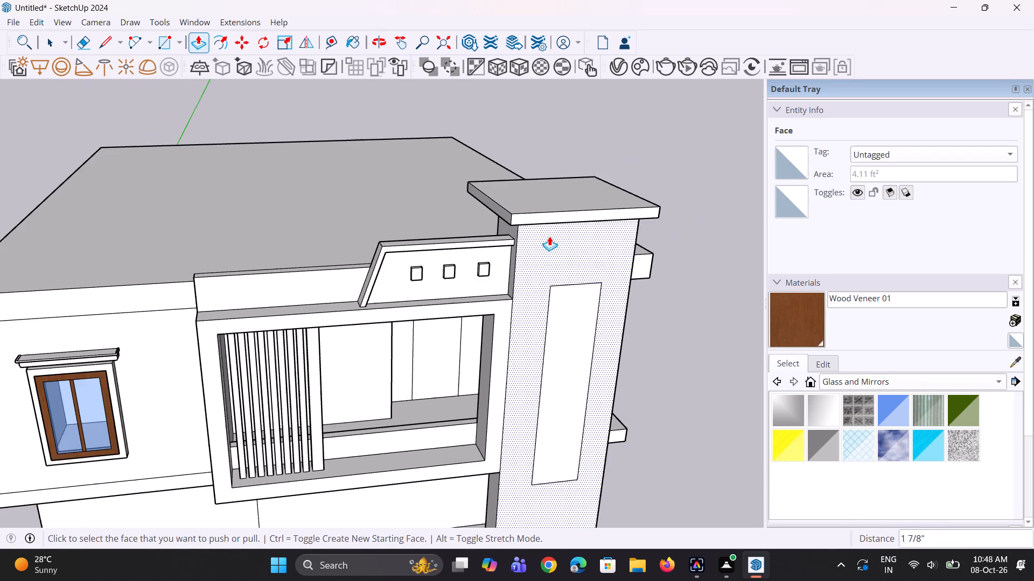
middle_drag(570, 253, 556, 227)
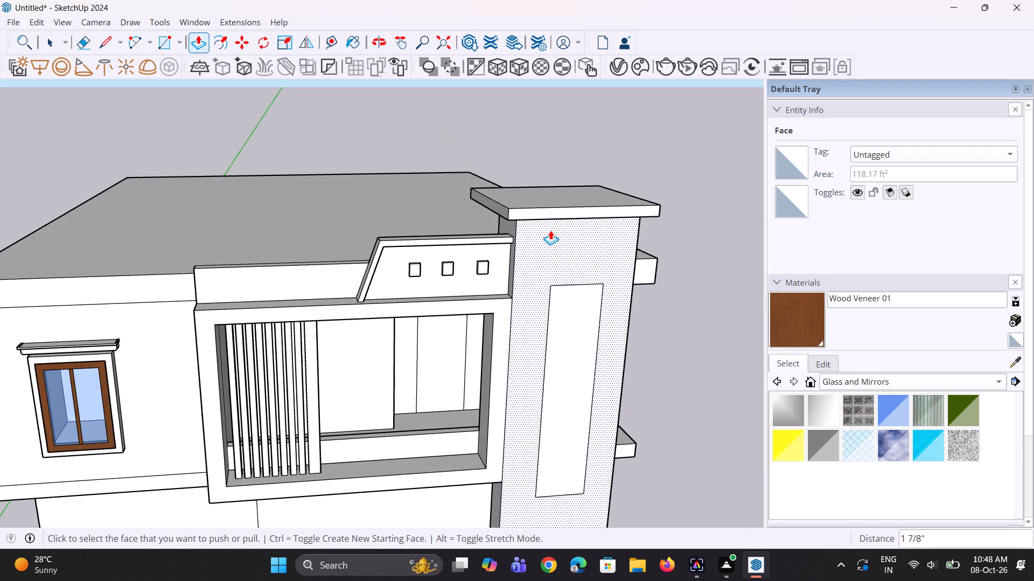
scroll(547, 261, down, 3)
middle_drag(562, 260, 530, 214)
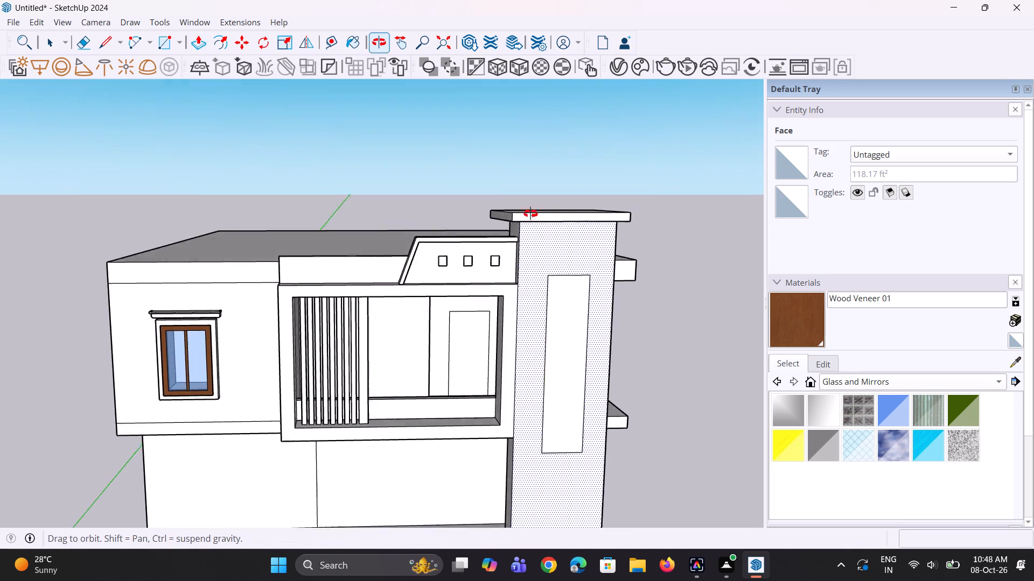
middle_drag(530, 214, 644, 247)
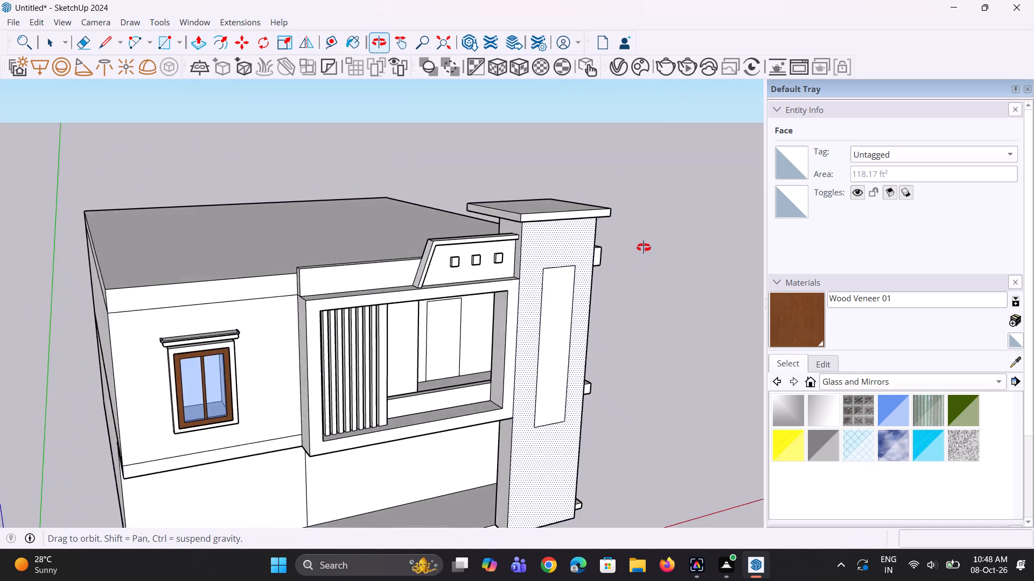
middle_drag(644, 247, 911, 351)
scroll(715, 335, up, 1)
middle_drag(357, 170, 466, 162)
scroll(316, 169, up, 3)
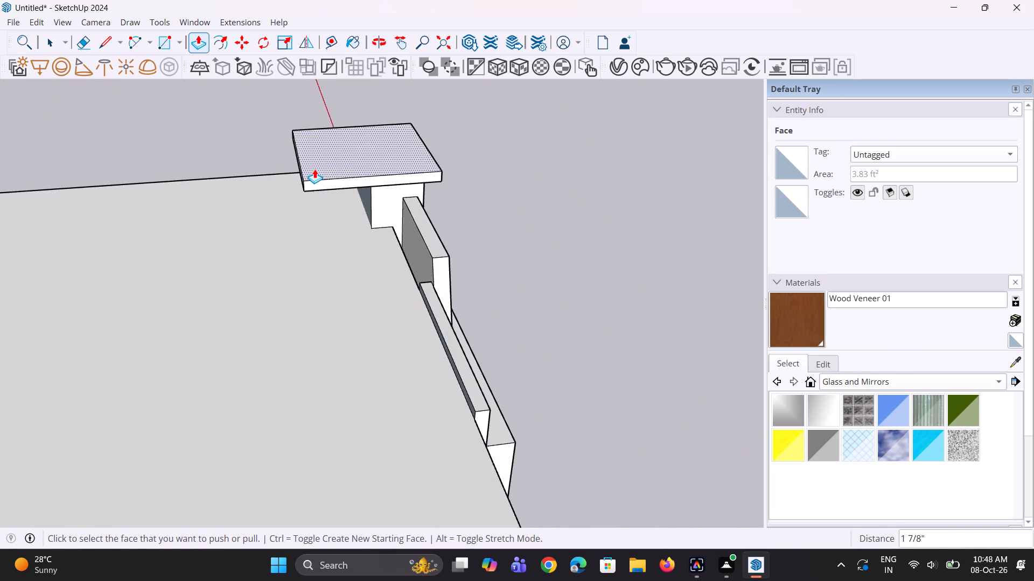
scroll(315, 169, up, 3)
middle_drag(301, 172, 446, 137)
scroll(277, 180, up, 1)
click(279, 181)
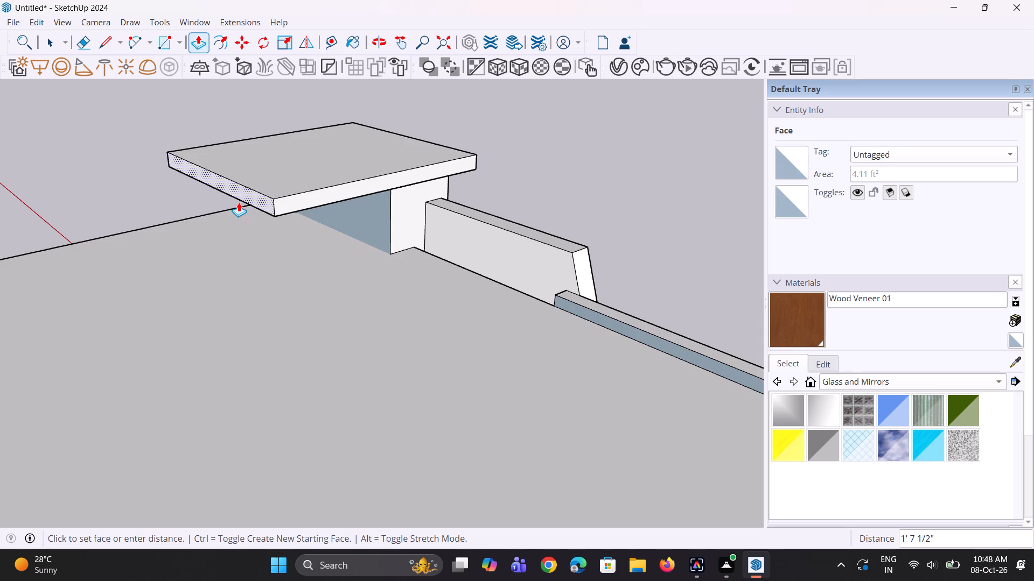
click(239, 202)
Pull the tower's back face above the roof rearward beneath the cap, toward the cap's back edge.
middle_drag(317, 262, 193, 229)
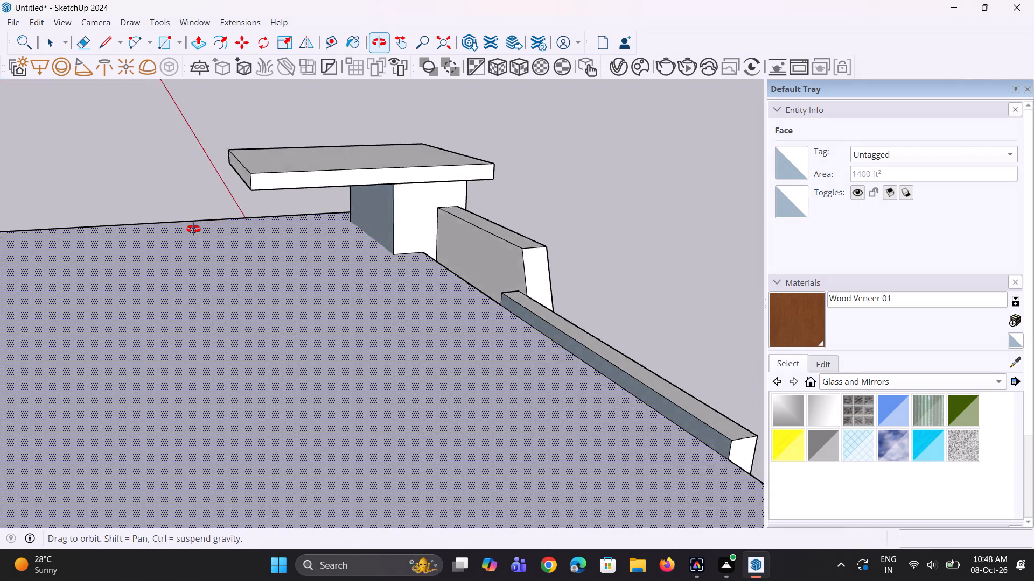
middle_drag(193, 229, 0, 209)
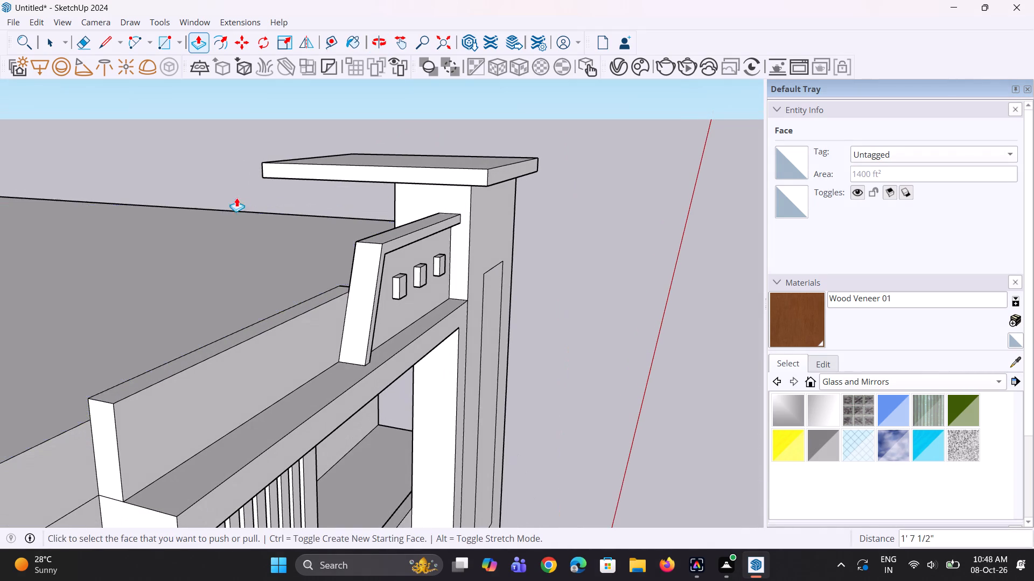
middle_drag(276, 208, 584, 250)
drag(274, 216, 260, 221)
scroll(264, 221, down, 12)
drag(294, 212, 289, 212)
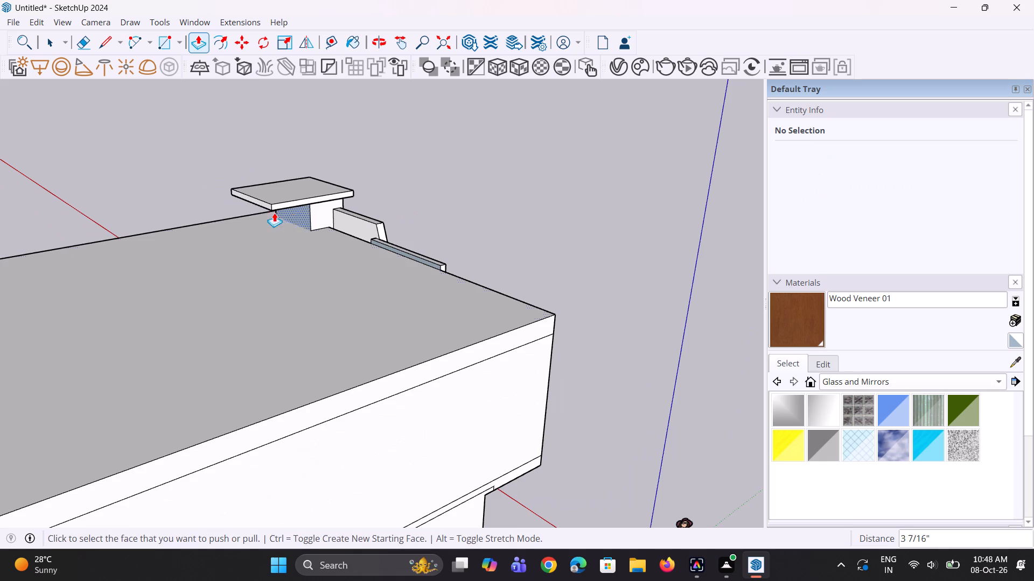
drag(302, 212, 268, 207)
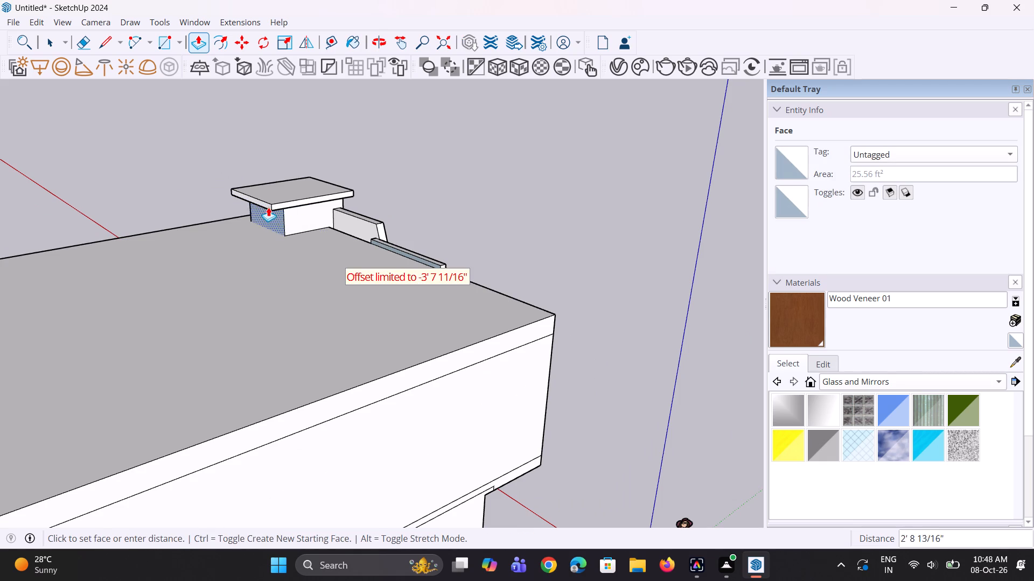
drag(268, 207, 263, 203)
click(263, 203)
scroll(268, 246, down, 5)
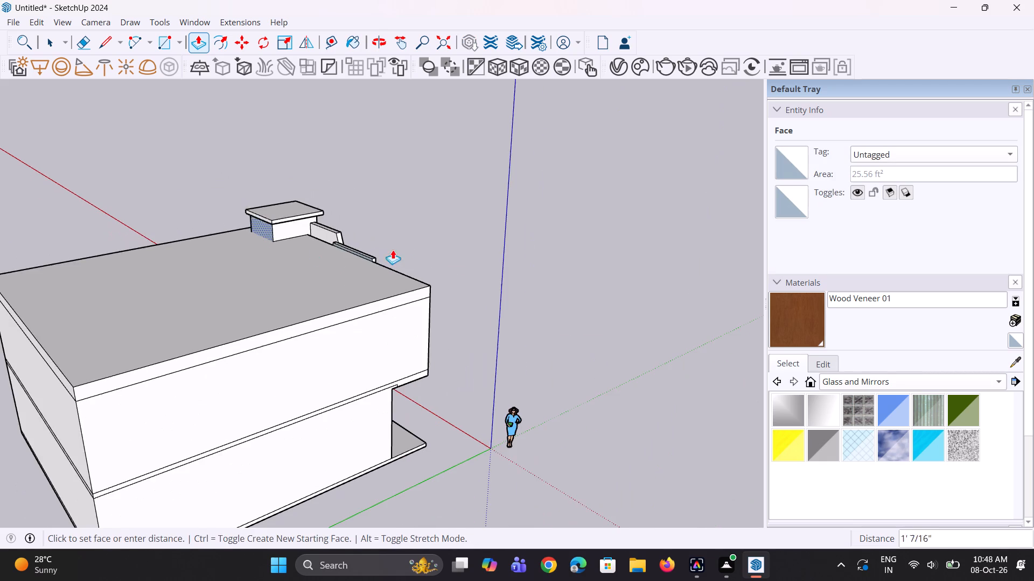
middle_drag(424, 250, 377, 254)
key(Escape)
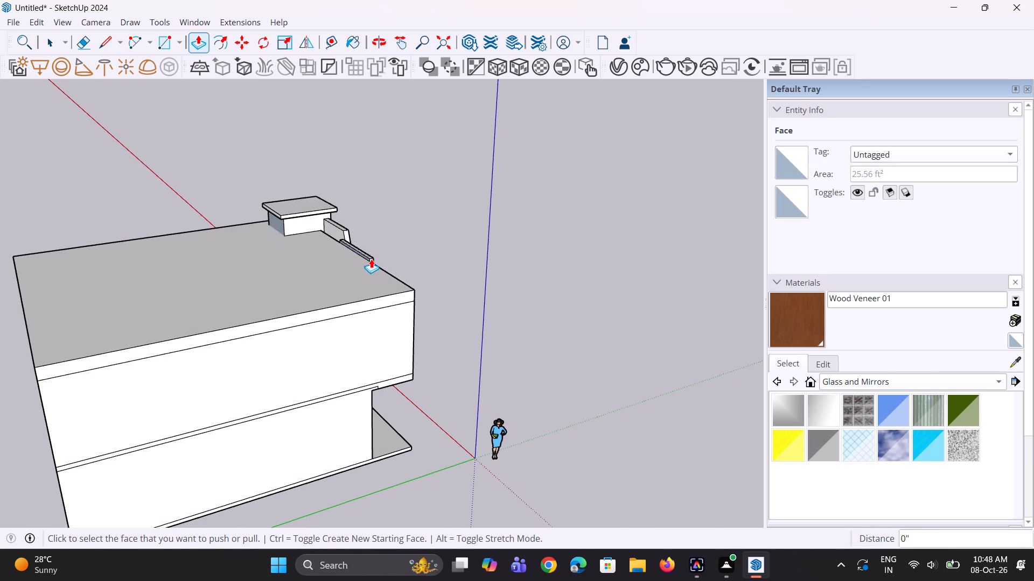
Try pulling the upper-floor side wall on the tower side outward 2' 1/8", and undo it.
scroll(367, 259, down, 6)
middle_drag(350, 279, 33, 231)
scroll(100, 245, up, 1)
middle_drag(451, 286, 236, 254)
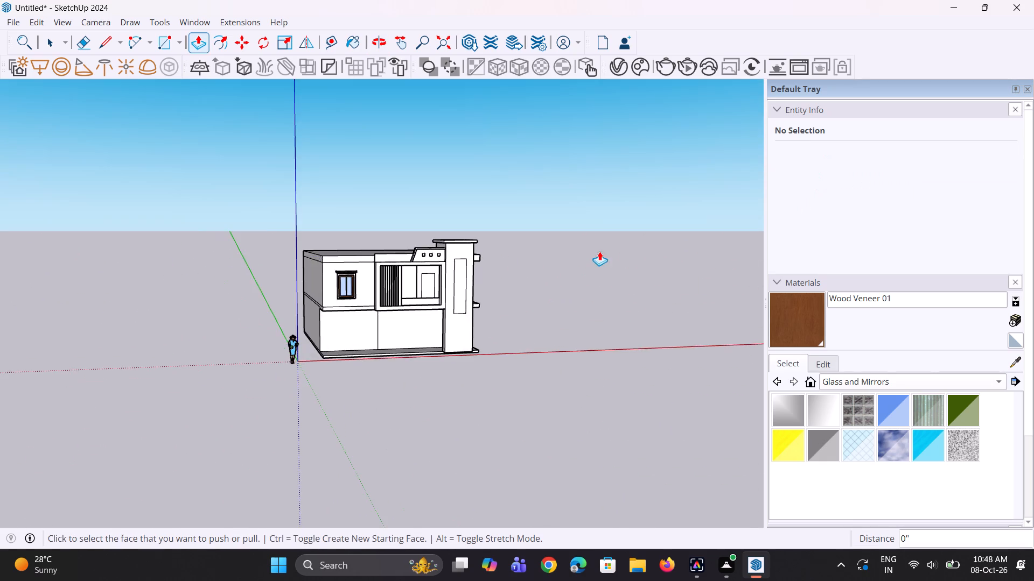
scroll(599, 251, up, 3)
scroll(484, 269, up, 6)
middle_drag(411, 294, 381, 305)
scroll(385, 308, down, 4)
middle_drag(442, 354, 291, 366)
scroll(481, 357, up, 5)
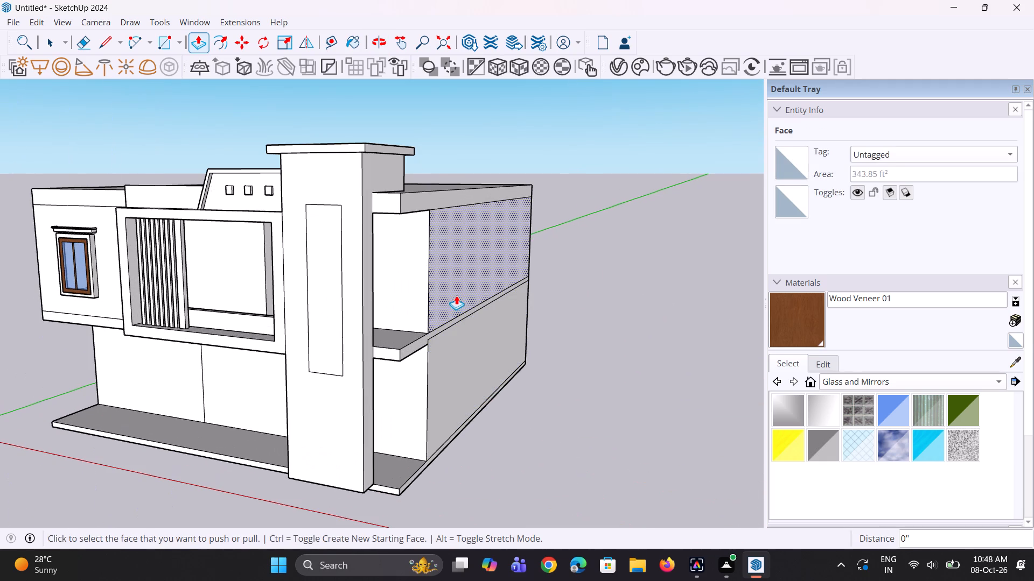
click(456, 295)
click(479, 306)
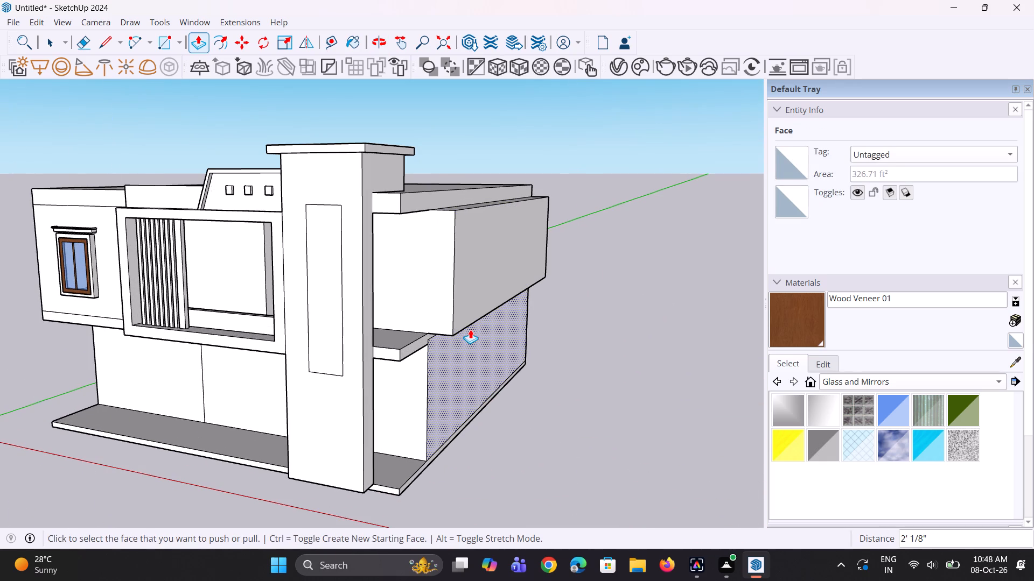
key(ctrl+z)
Extend the side edge of the slab between the two floors outward 1' 11 5/16" beyond the tower-side wall.
scroll(456, 318, up, 2)
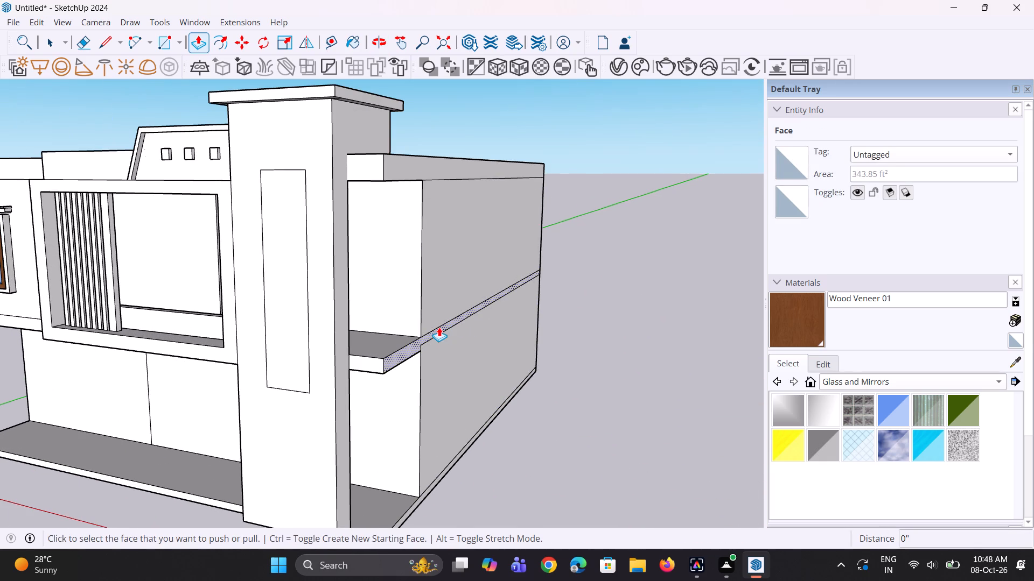
click(439, 327)
key(Escape)
click(439, 332)
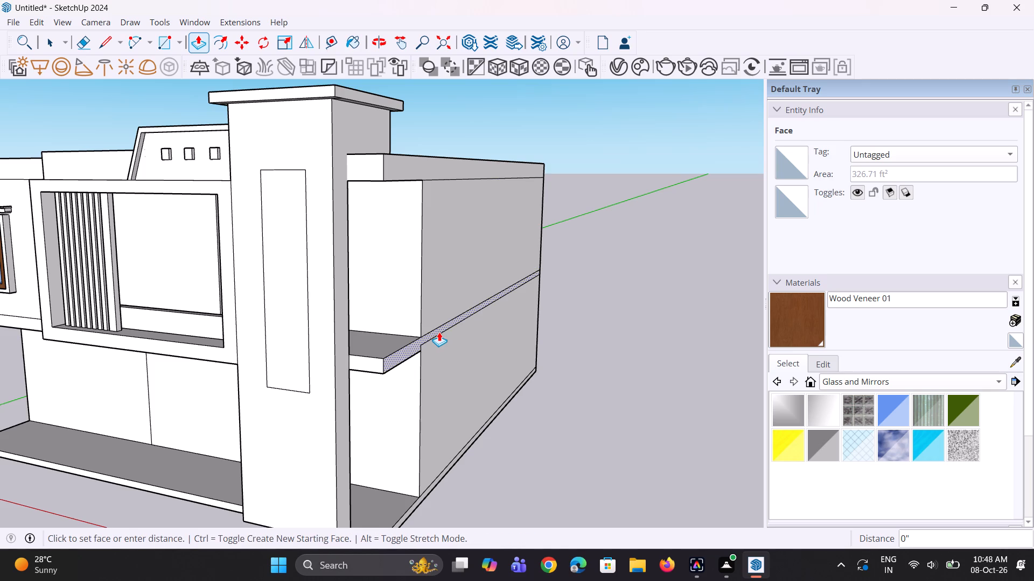
click(465, 365)
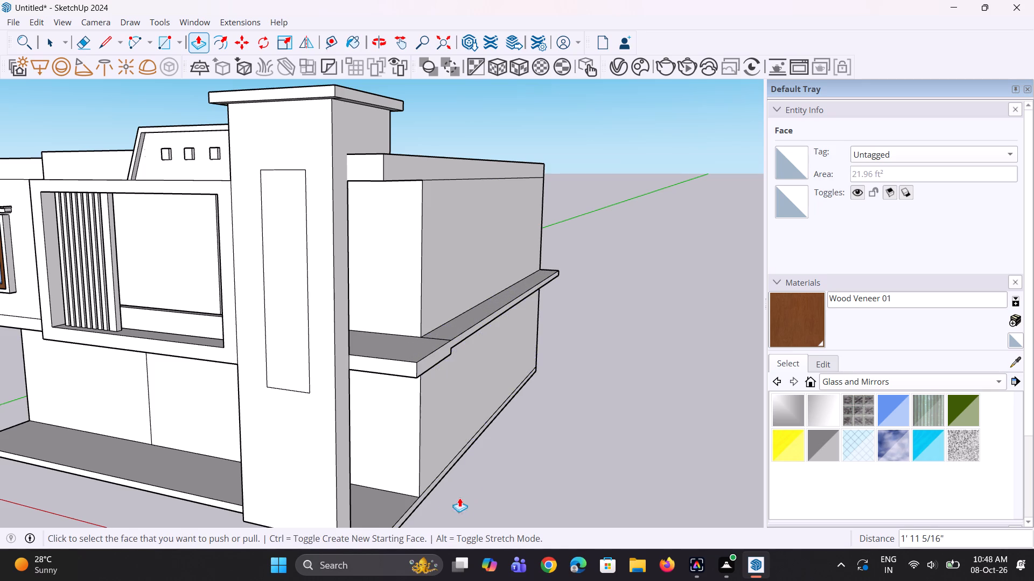
Pull the ground-level plinth's side edge on the tower side outward in line with the slab between the two floors.
scroll(445, 492, up, 2)
click(443, 473)
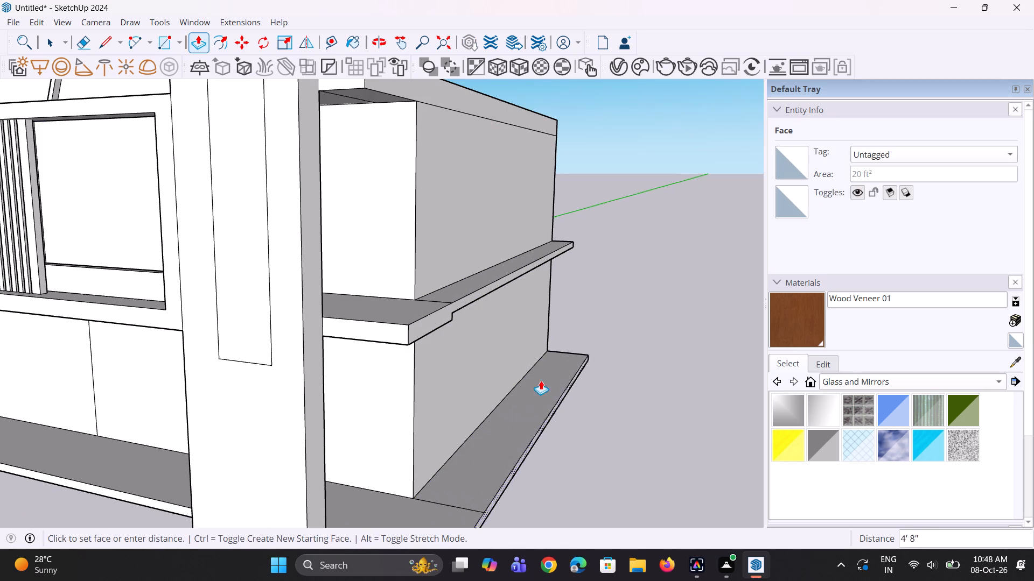
click(521, 276)
Pull the ground-floor and upper-floor side walls outward to the edge of the slab between floors, the upper one by 1' 11 5/16".
click(477, 353)
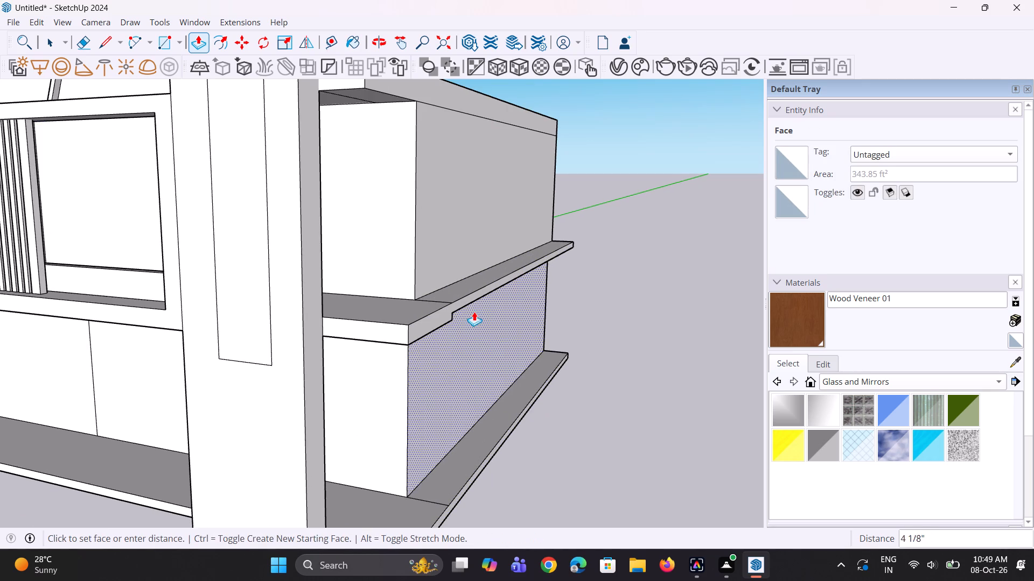
click(467, 301)
click(455, 240)
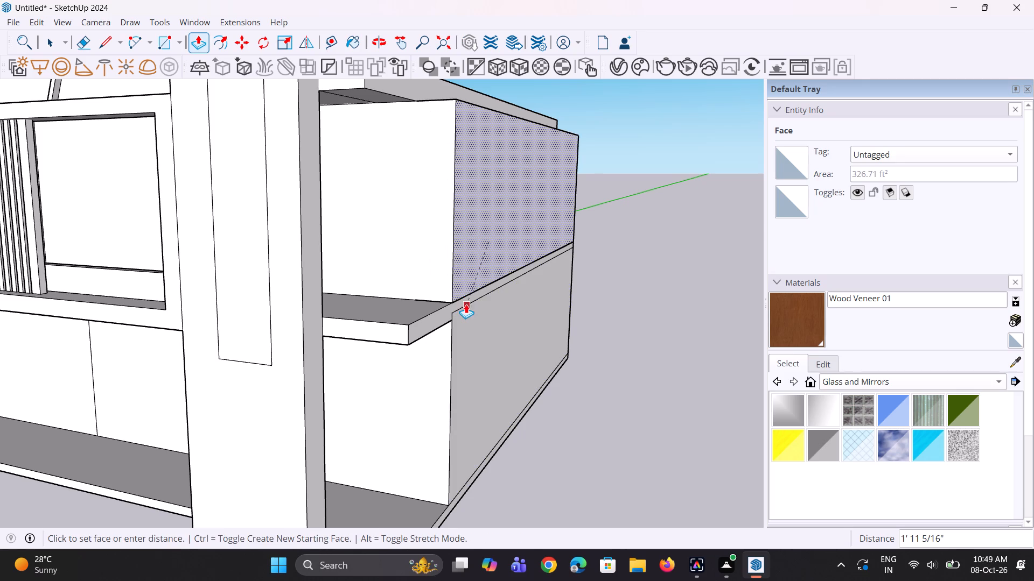
click(466, 304)
Extend the roof slab's side edge outward 1' 11 5/16", flush with the upper-floor side wall.
middle_drag(466, 165, 424, 334)
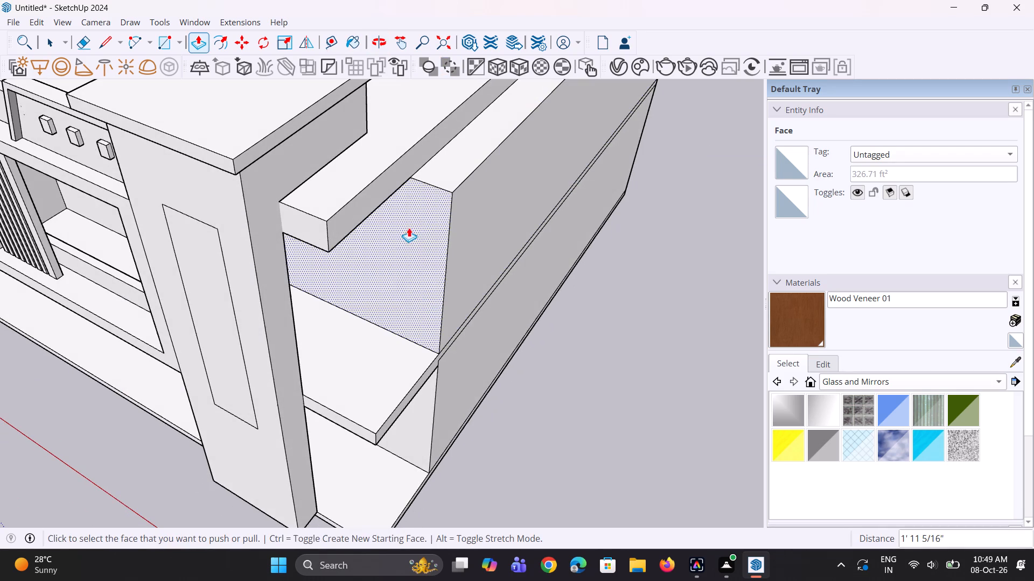
click(406, 174)
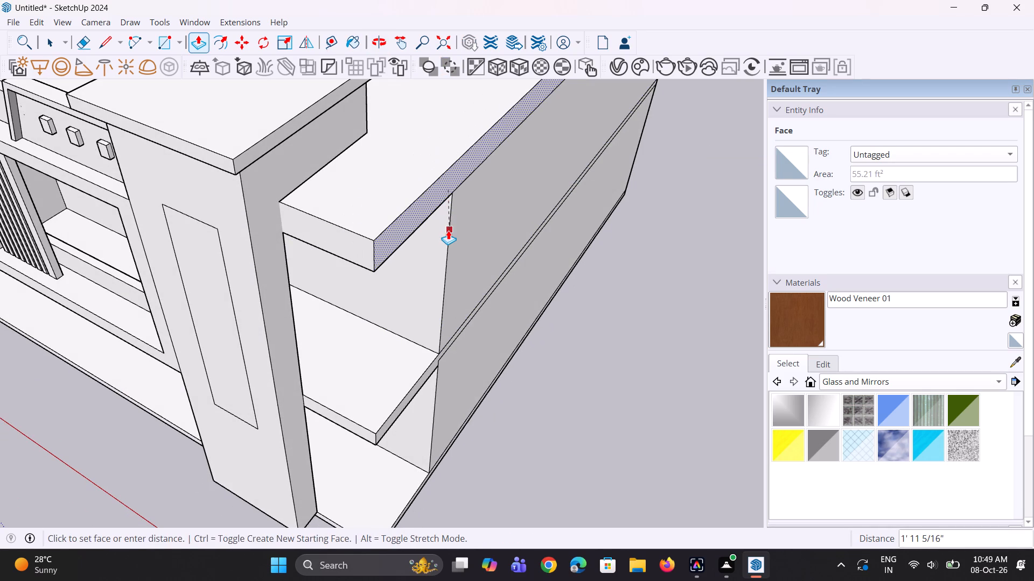
click(448, 235)
Thin the main roof slab by pushing its top face down 8 15/16".
middle_drag(414, 316, 591, 210)
scroll(492, 252, down, 4)
middle_drag(491, 247, 490, 202)
middle_drag(473, 301, 461, 275)
scroll(450, 284, down, 2)
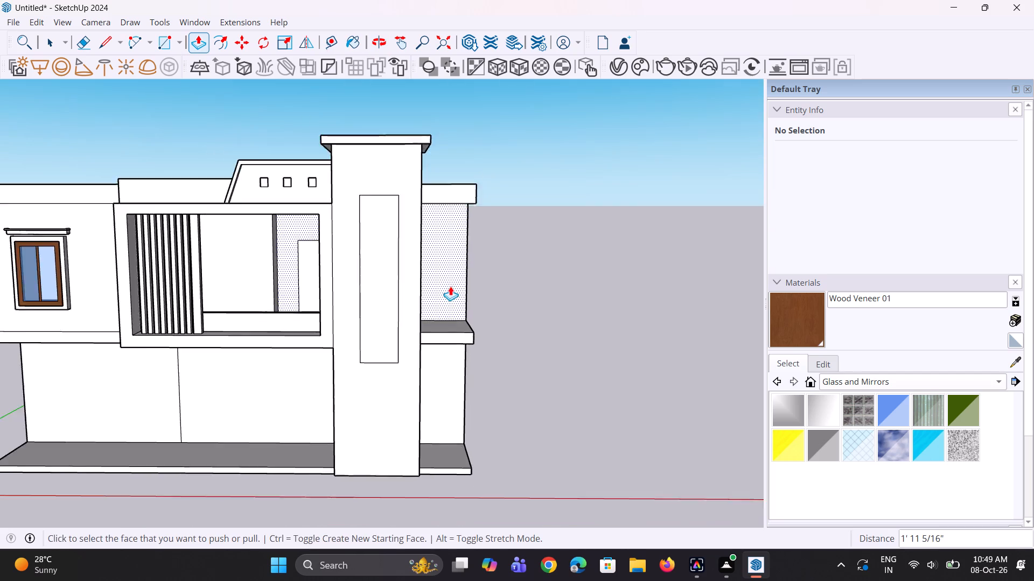
scroll(450, 286, down, 1)
middle_drag(450, 292, 398, 355)
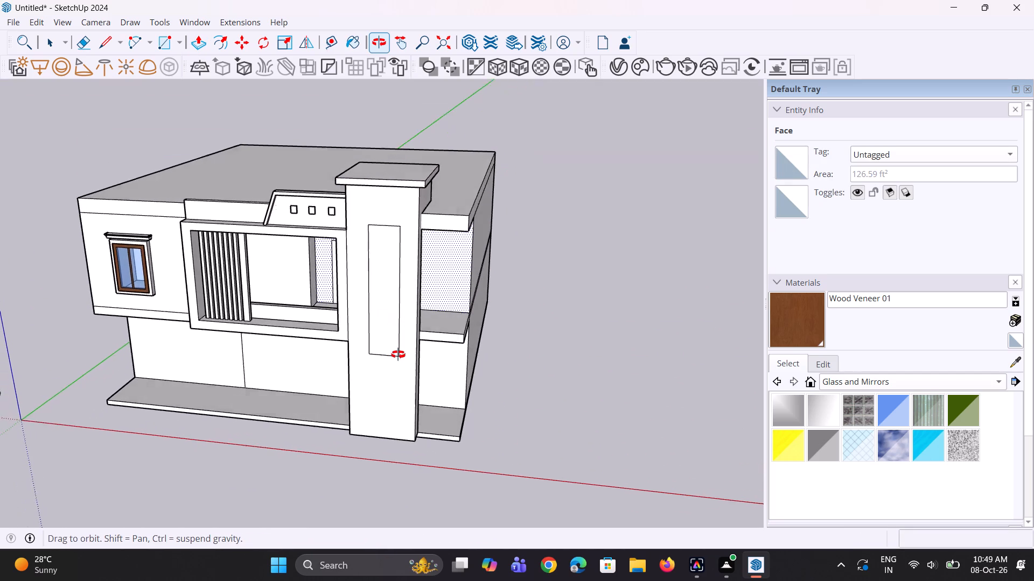
middle_drag(398, 355, 424, 320)
click(453, 199)
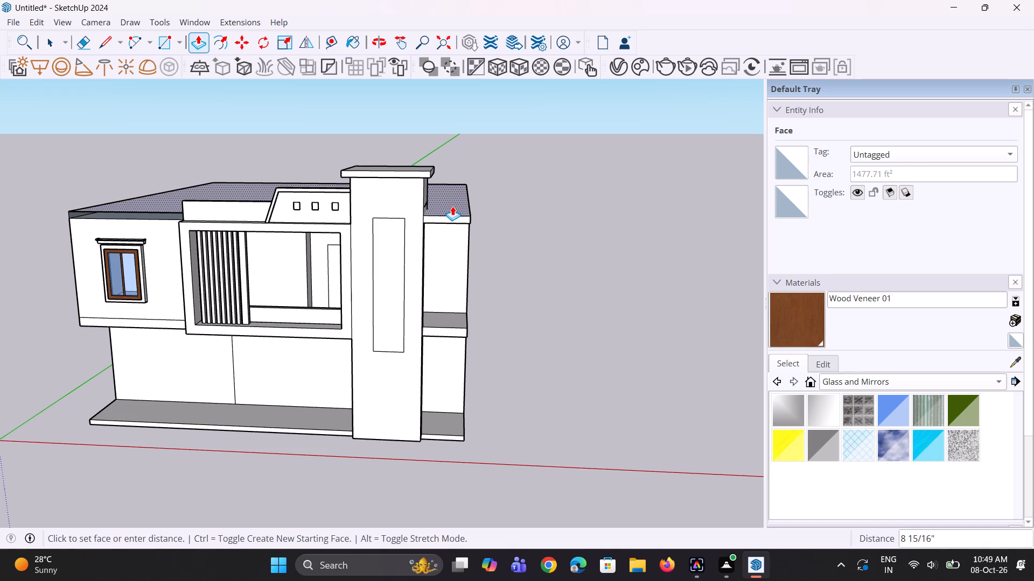
click(452, 206)
Erase the leftover edge along the foot of the tower's side wall just above the roof.
middle_drag(450, 300, 374, 341)
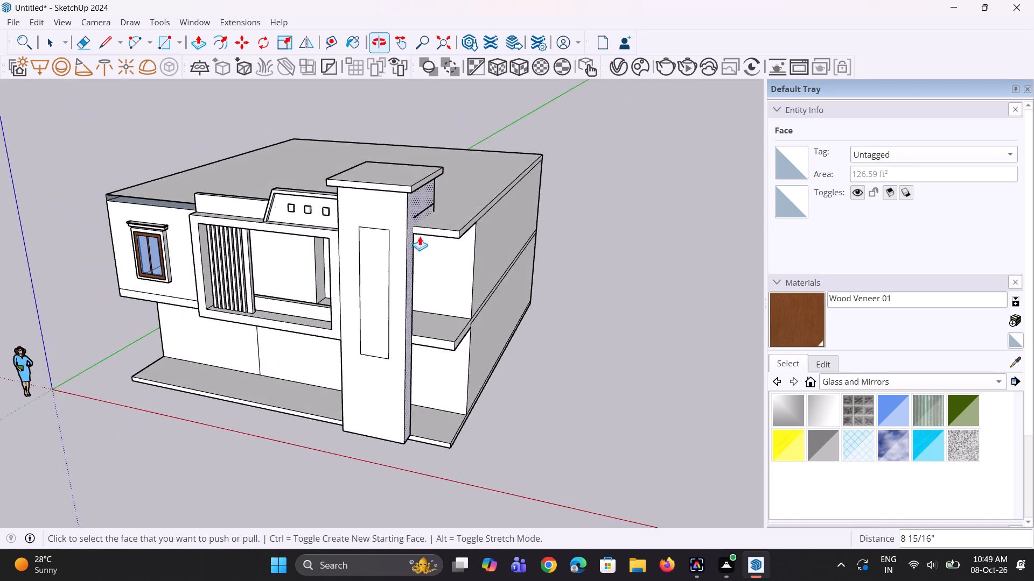
scroll(424, 228, up, 6)
key(e)
click(431, 196)
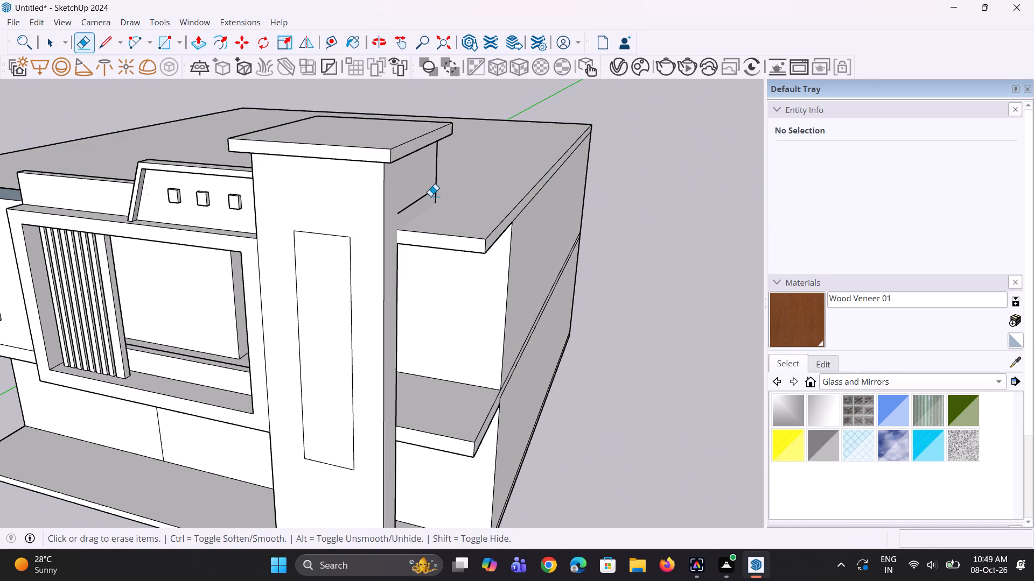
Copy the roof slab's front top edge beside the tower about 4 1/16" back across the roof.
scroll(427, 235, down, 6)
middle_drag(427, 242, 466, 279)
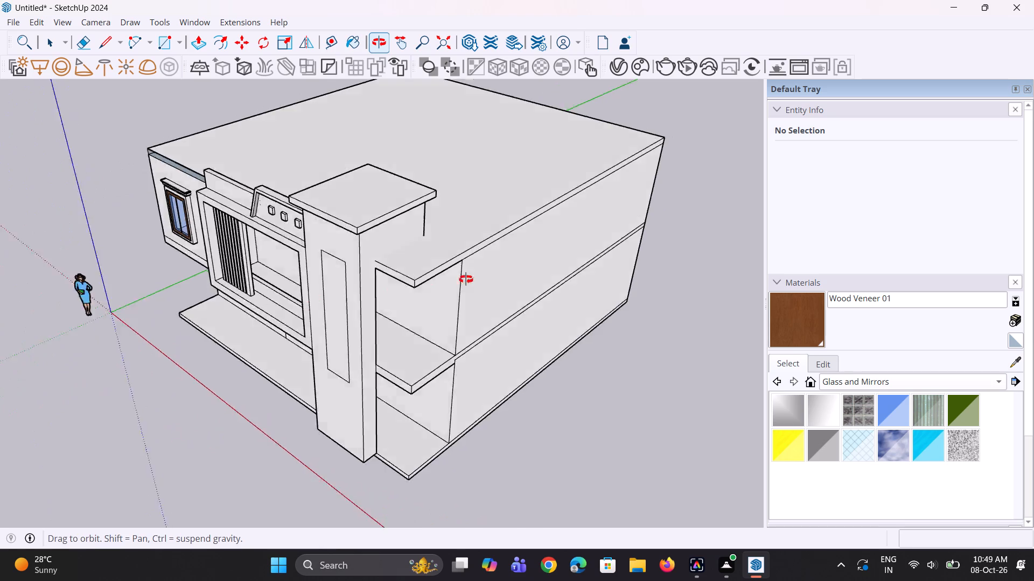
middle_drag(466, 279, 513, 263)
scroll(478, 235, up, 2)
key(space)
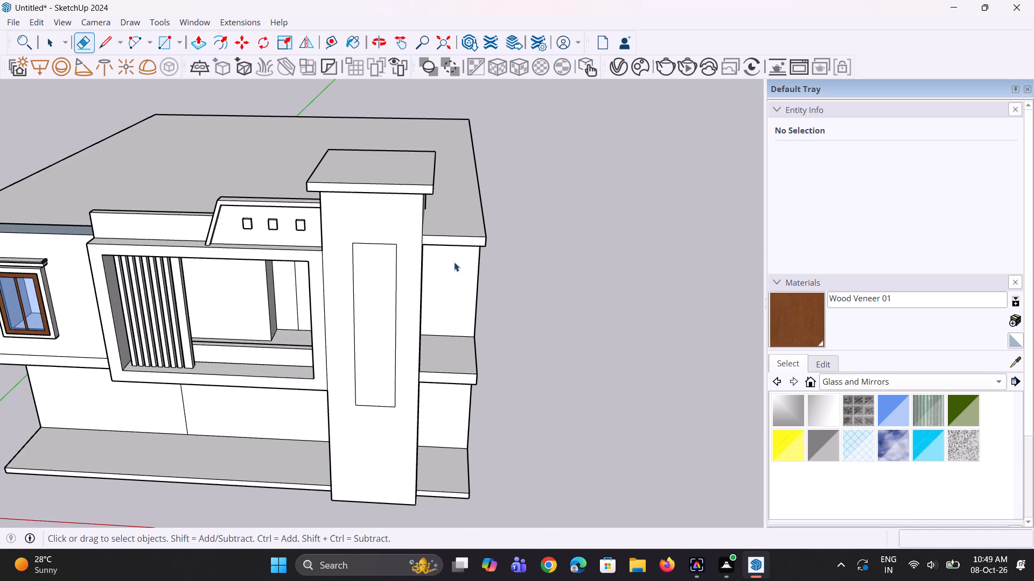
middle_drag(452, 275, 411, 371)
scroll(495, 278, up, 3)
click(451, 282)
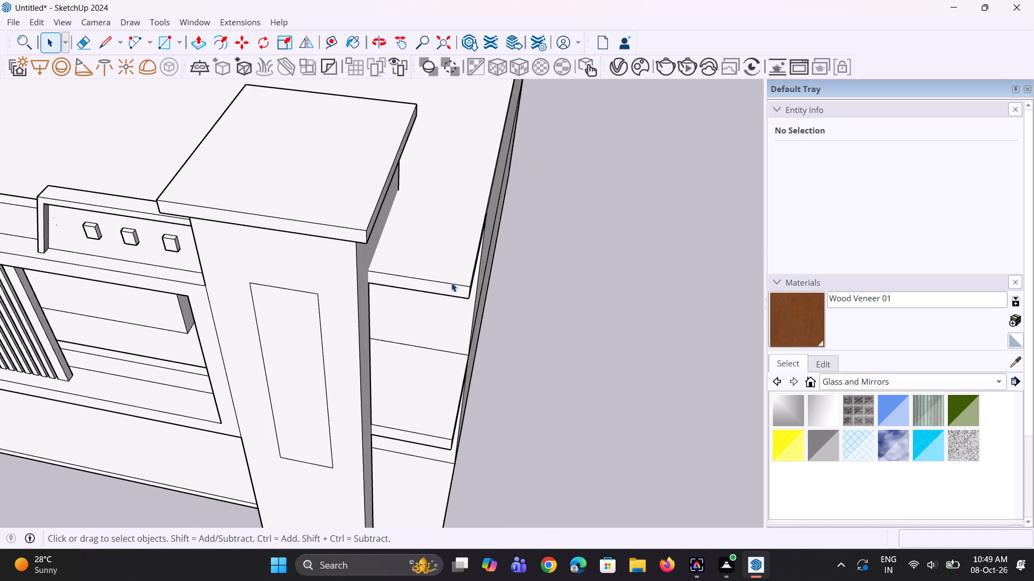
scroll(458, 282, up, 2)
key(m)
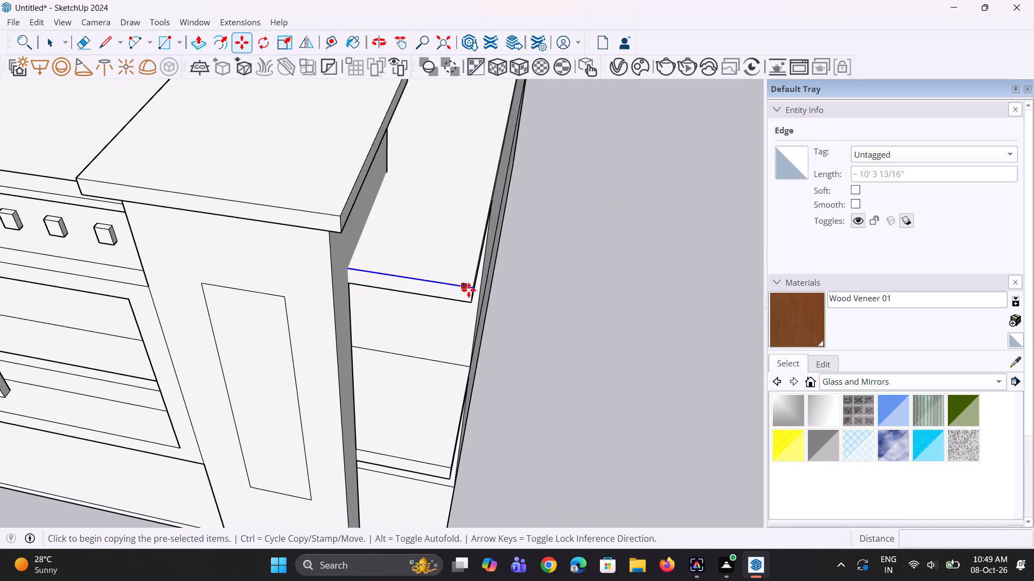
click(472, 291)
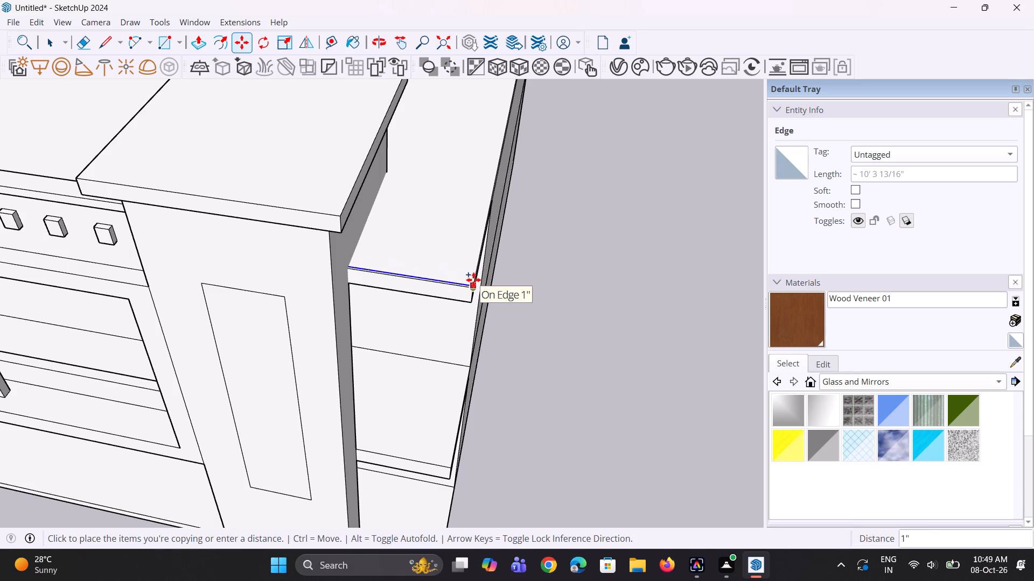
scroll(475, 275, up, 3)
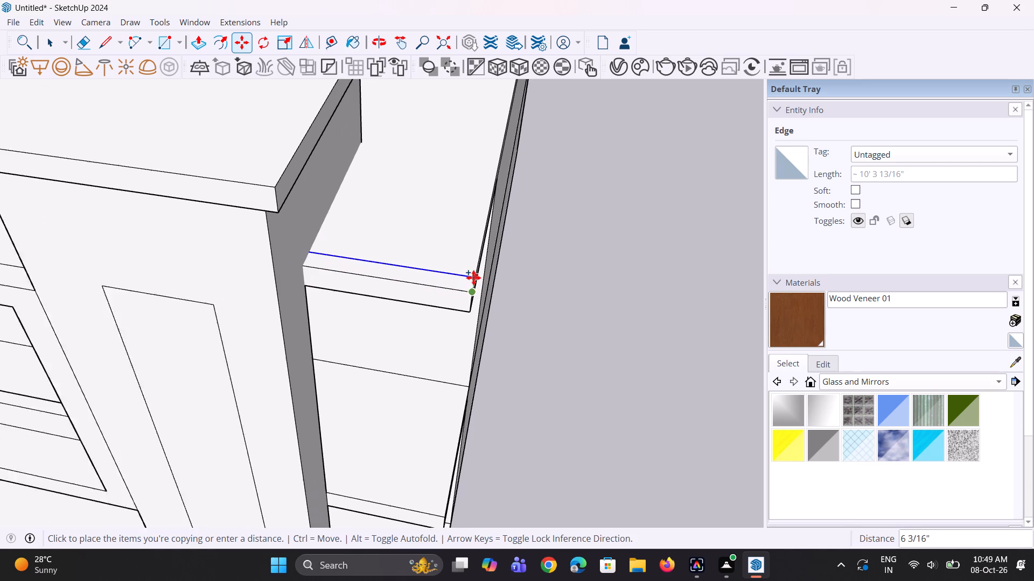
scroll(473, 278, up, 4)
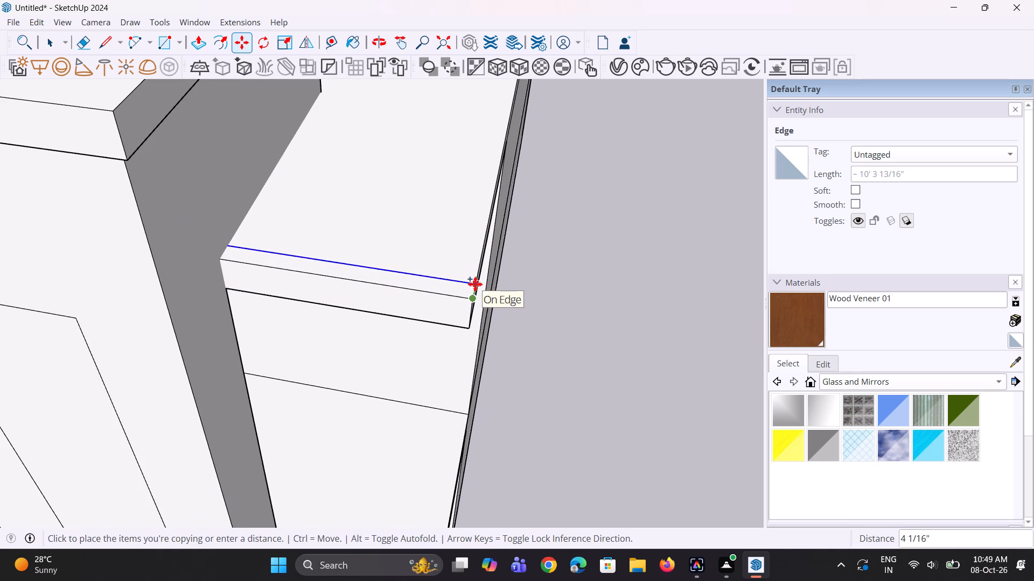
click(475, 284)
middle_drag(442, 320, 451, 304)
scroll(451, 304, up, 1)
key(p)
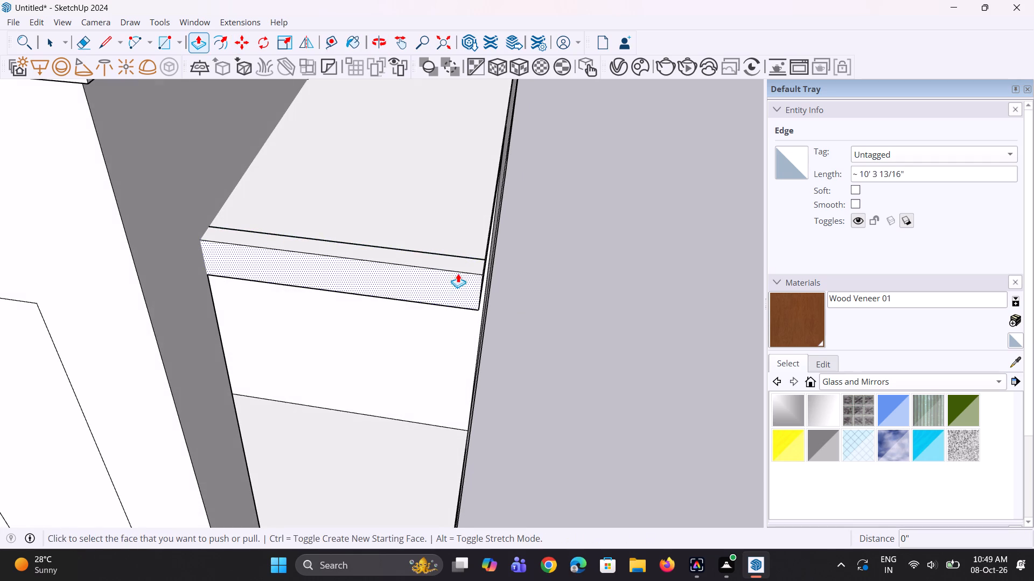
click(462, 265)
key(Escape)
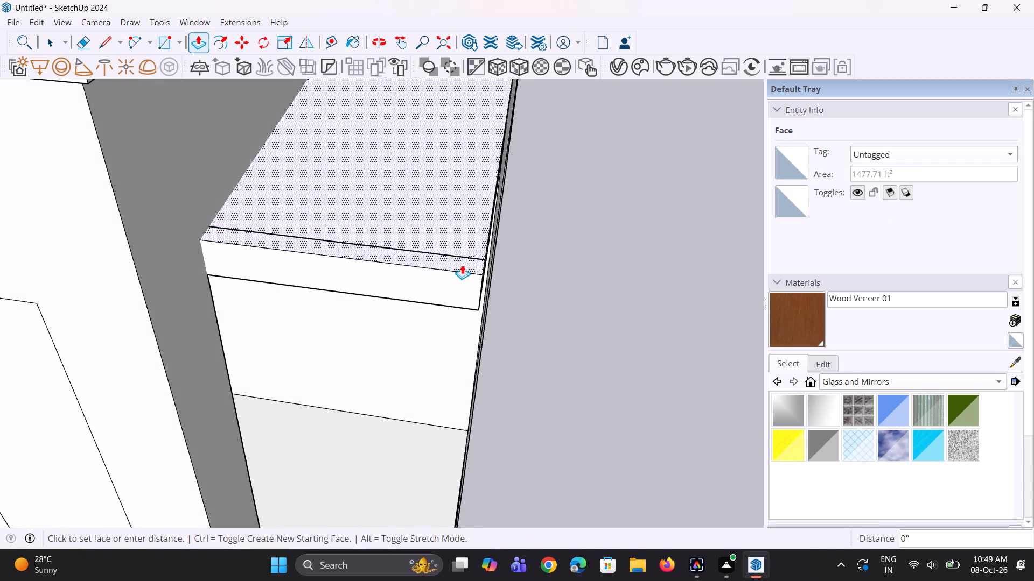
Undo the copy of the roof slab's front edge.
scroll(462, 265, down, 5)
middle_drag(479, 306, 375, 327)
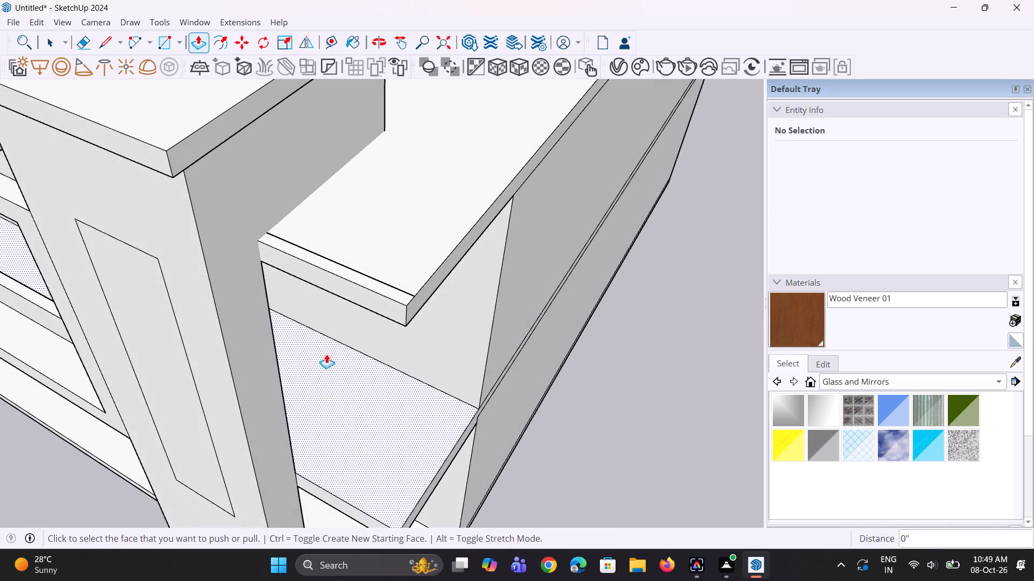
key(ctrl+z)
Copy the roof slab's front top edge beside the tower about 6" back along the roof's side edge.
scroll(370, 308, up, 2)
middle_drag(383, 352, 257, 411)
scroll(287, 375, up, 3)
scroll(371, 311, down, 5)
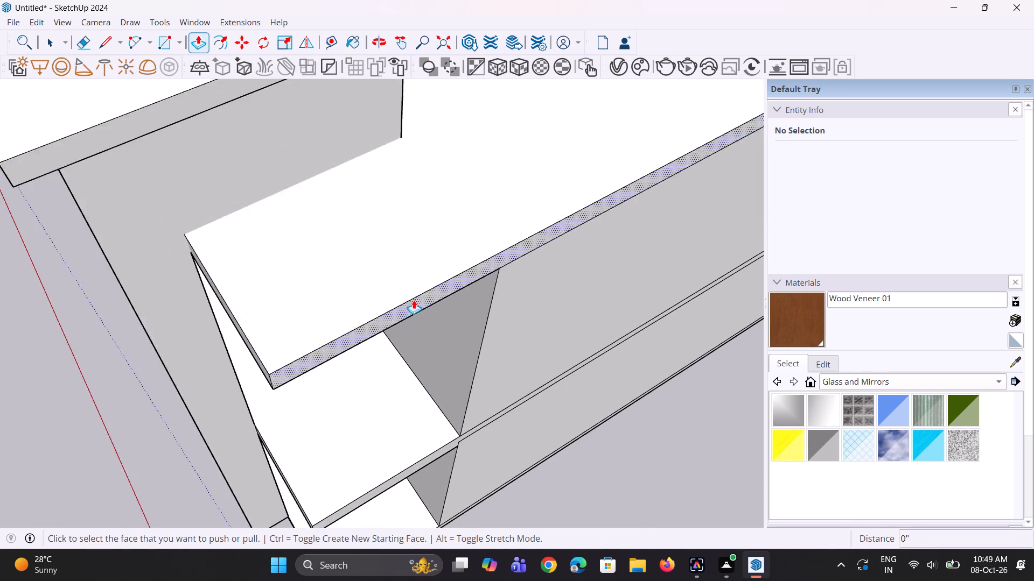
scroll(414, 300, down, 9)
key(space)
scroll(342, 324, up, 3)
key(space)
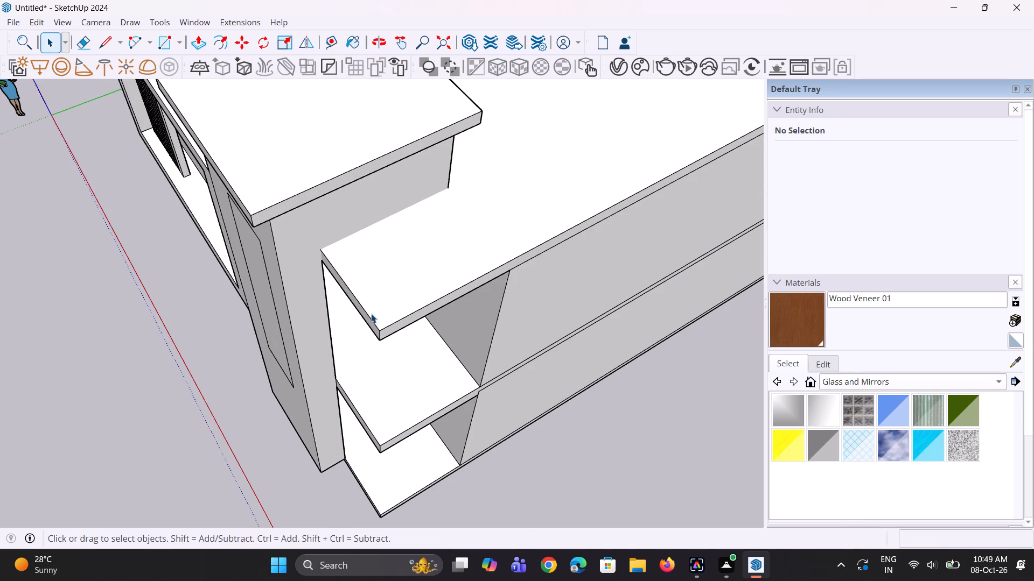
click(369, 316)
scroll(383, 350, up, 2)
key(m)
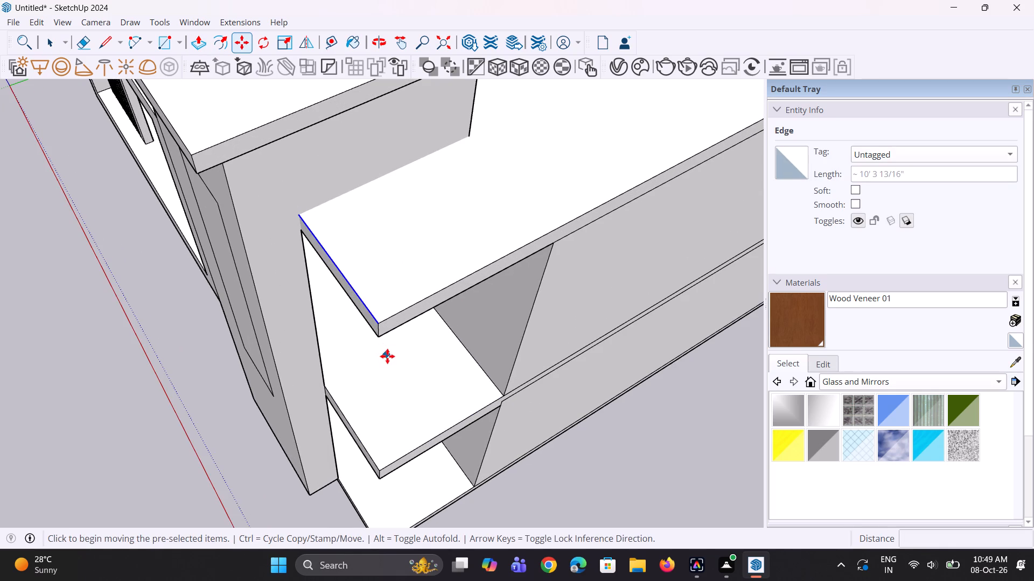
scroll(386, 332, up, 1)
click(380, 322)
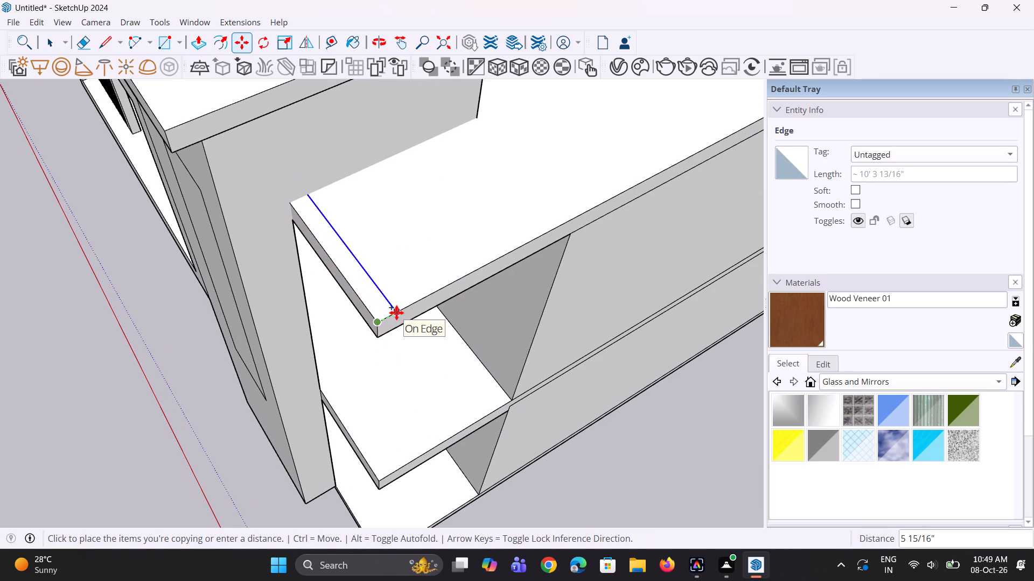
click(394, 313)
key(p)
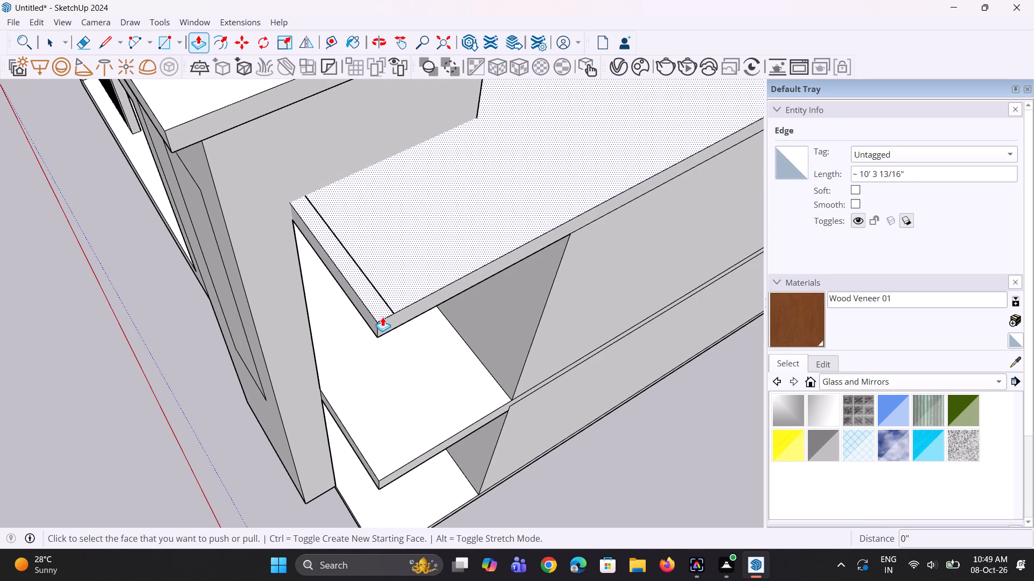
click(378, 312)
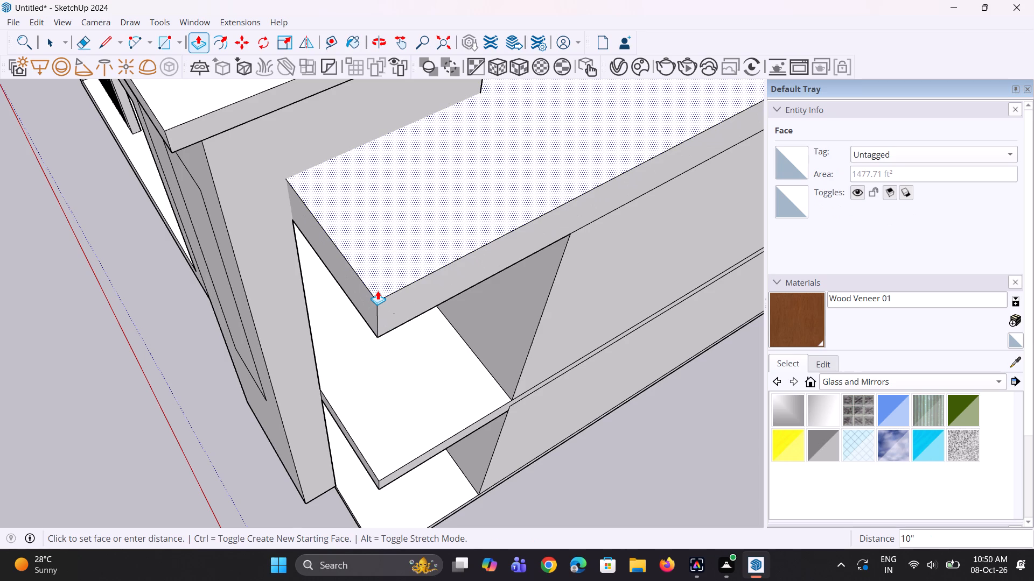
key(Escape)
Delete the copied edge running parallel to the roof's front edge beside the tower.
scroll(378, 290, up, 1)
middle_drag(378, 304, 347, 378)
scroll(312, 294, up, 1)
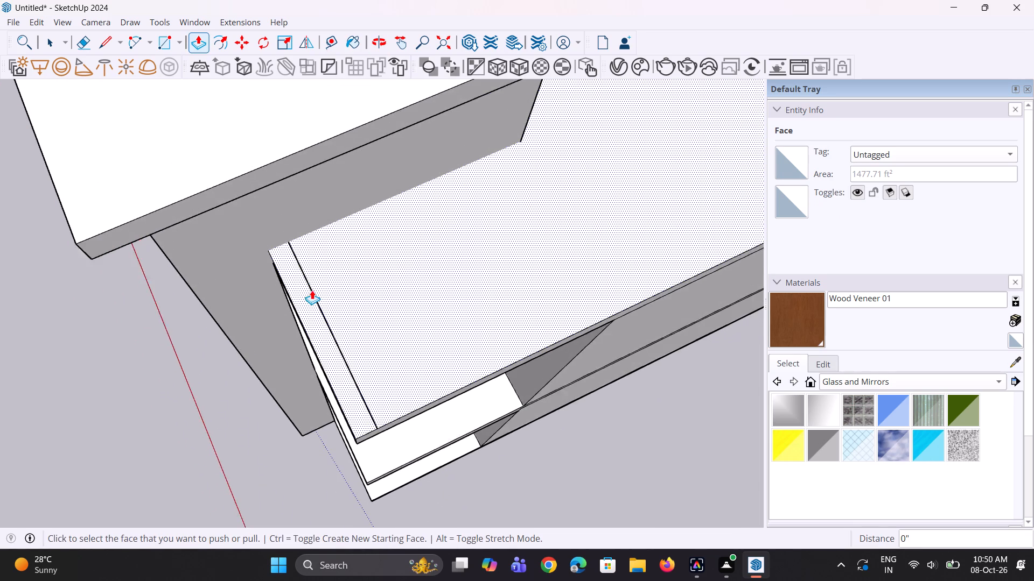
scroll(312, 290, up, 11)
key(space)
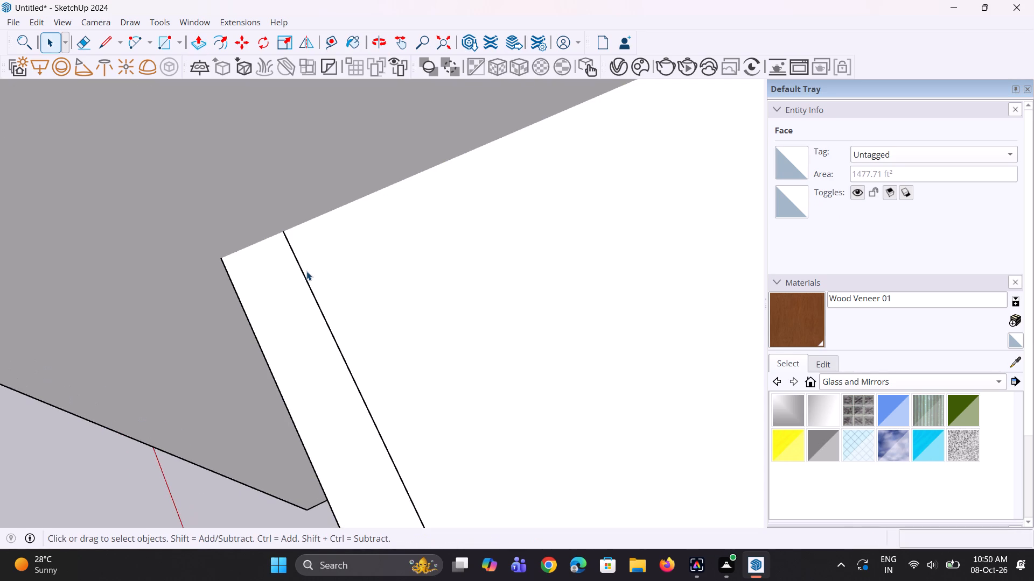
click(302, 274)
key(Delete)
Examine the roof's front corner beside the tower, its cap and the projecting slabs below from several angles.
scroll(329, 324, down, 3)
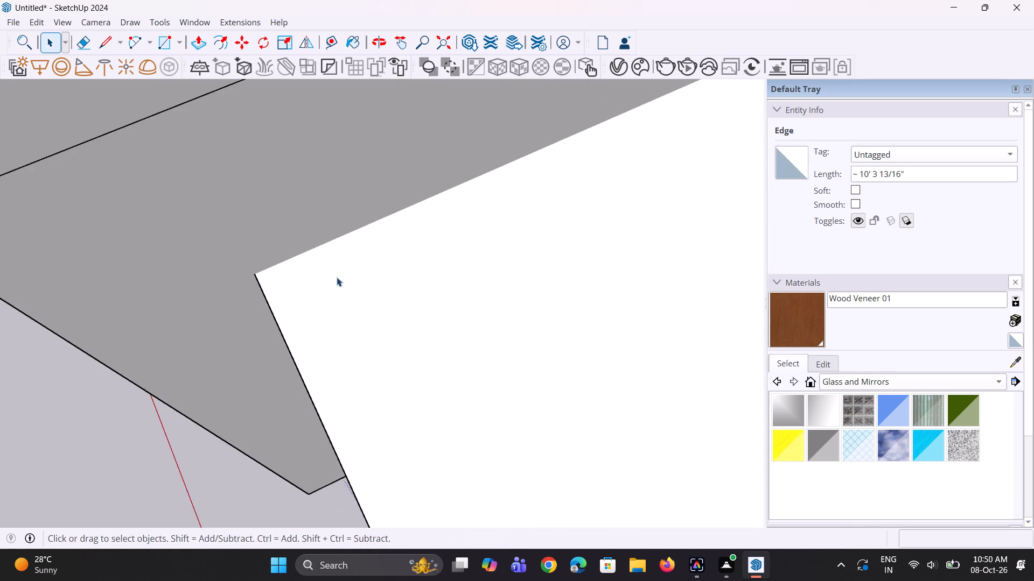
scroll(337, 277, down, 7)
middle_drag(343, 285, 353, 257)
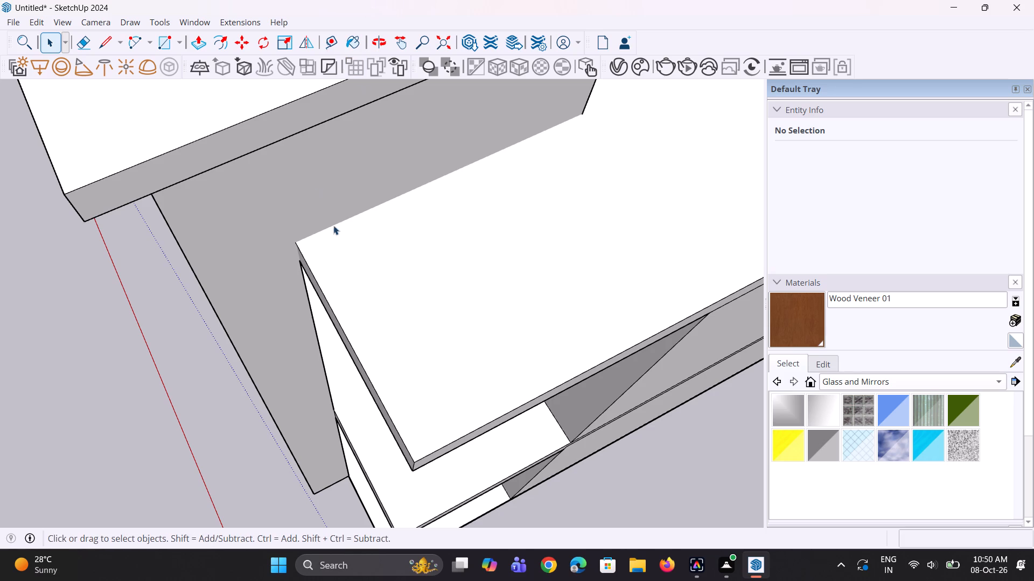
scroll(390, 302, down, 3)
middle_drag(409, 326, 506, 296)
scroll(471, 313, down, 3)
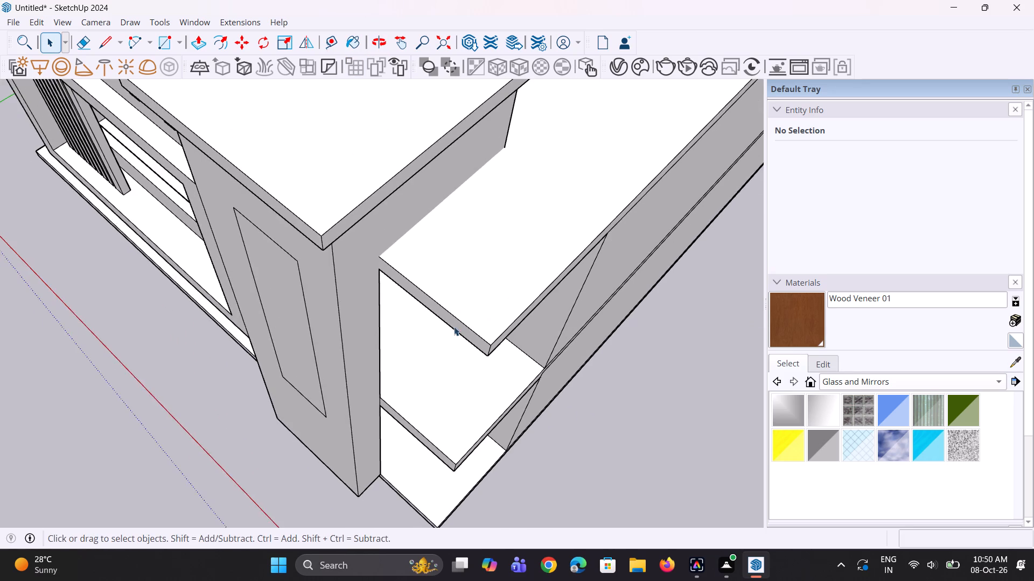
middle_drag(449, 329, 455, 319)
scroll(455, 321, down, 4)
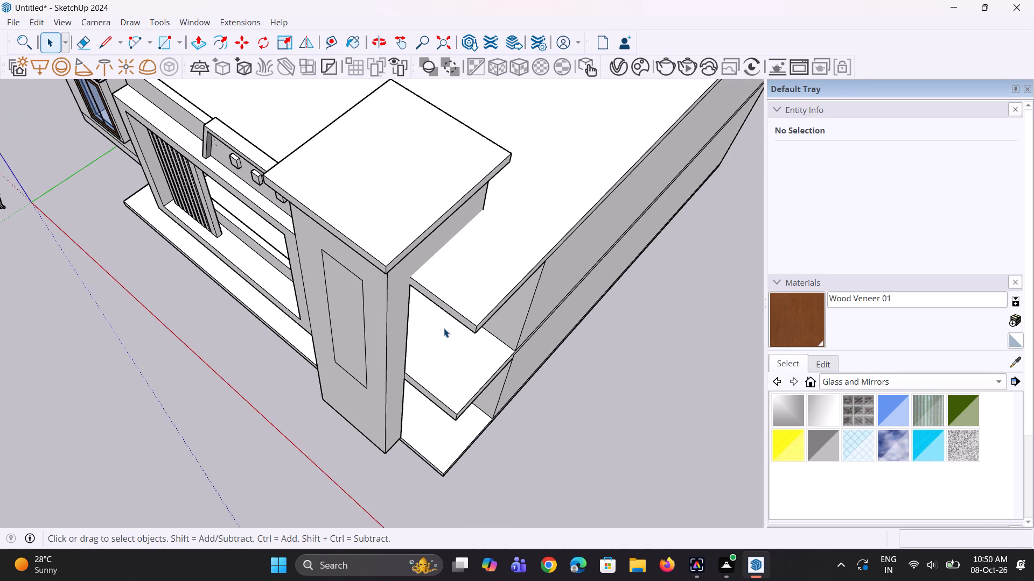
scroll(444, 328, down, 3)
middle_drag(444, 331, 387, 317)
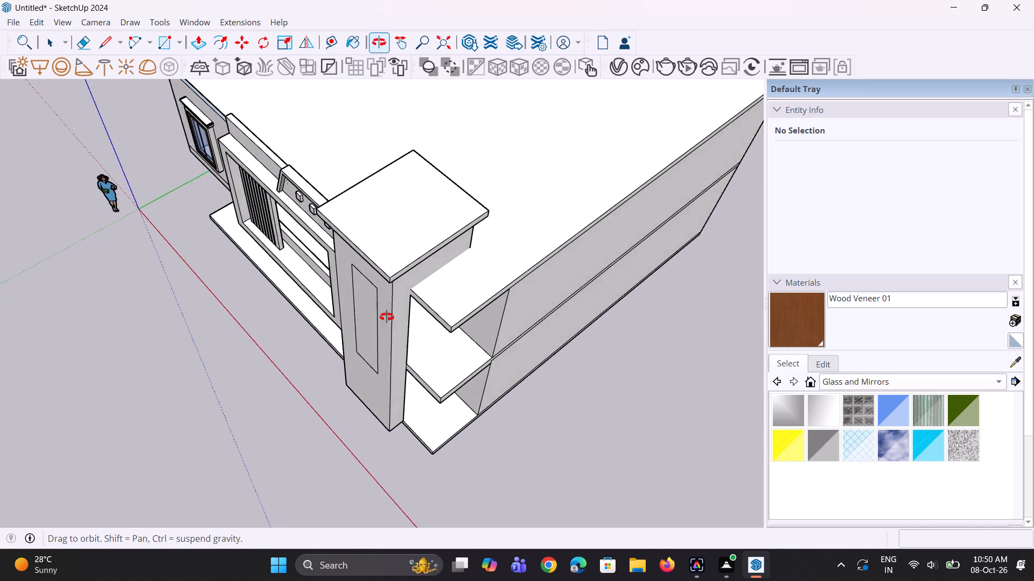
middle_drag(387, 317, 375, 321)
scroll(438, 316, up, 4)
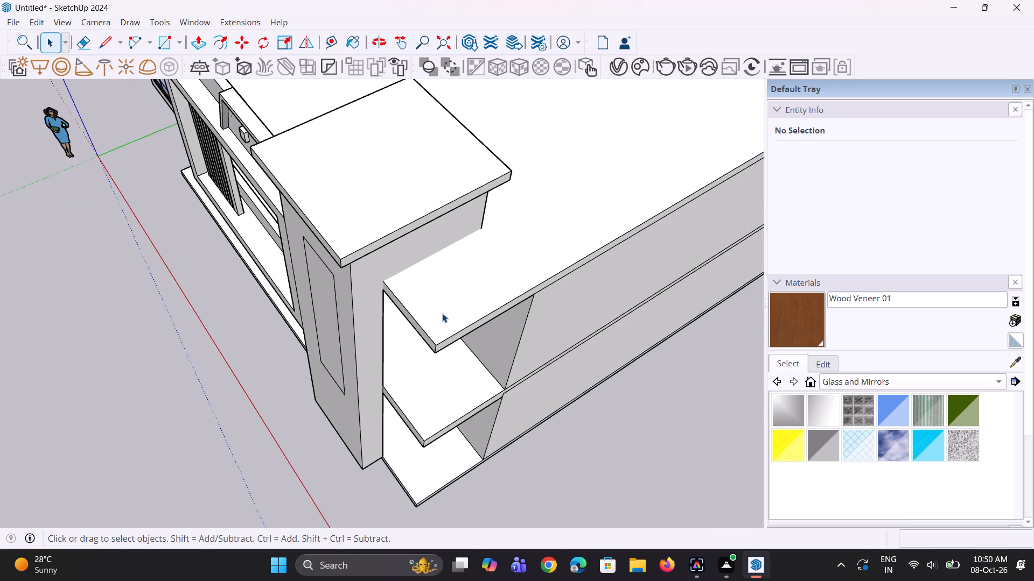
scroll(420, 287, down, 4)
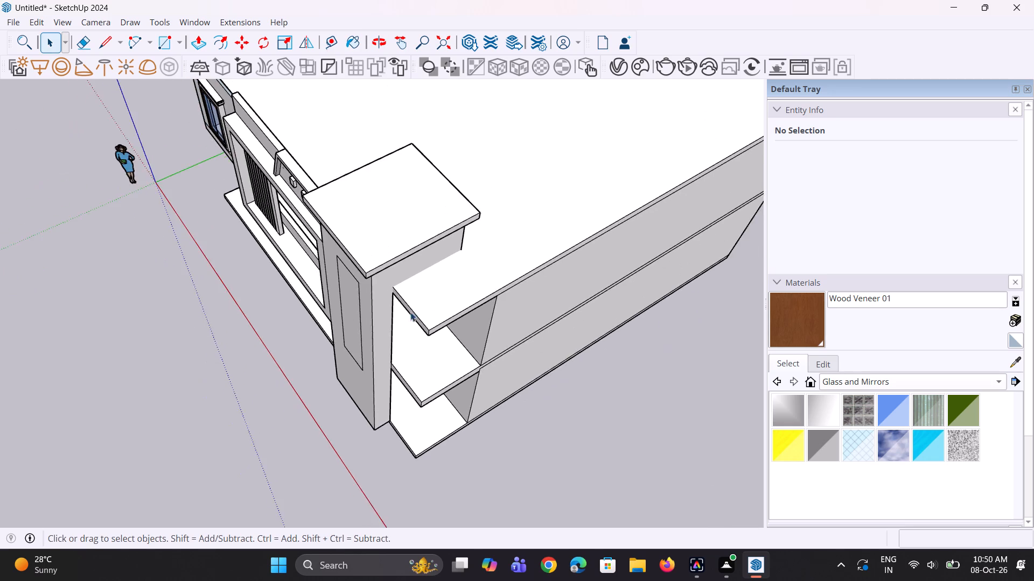
Examine the roof slab's front corner beside the tower and the projecting slabs below it from several angles.
middle_drag(415, 310, 446, 265)
scroll(429, 274, up, 7)
middle_drag(429, 275, 430, 292)
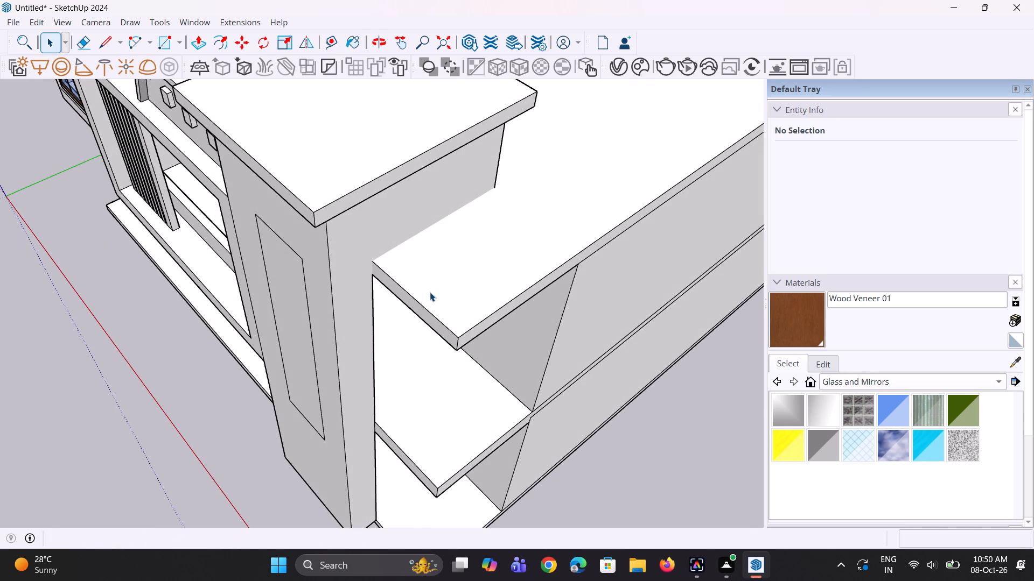
scroll(430, 292, down, 3)
middle_drag(428, 293, 472, 281)
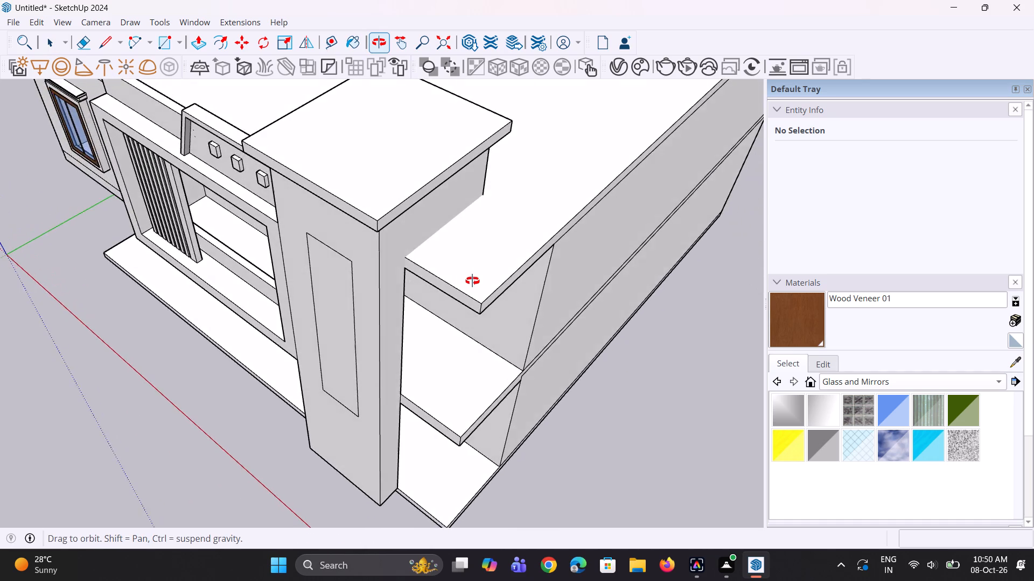
middle_drag(472, 281, 426, 303)
scroll(425, 311, down, 4)
middle_drag(425, 315, 448, 320)
scroll(439, 338, up, 1)
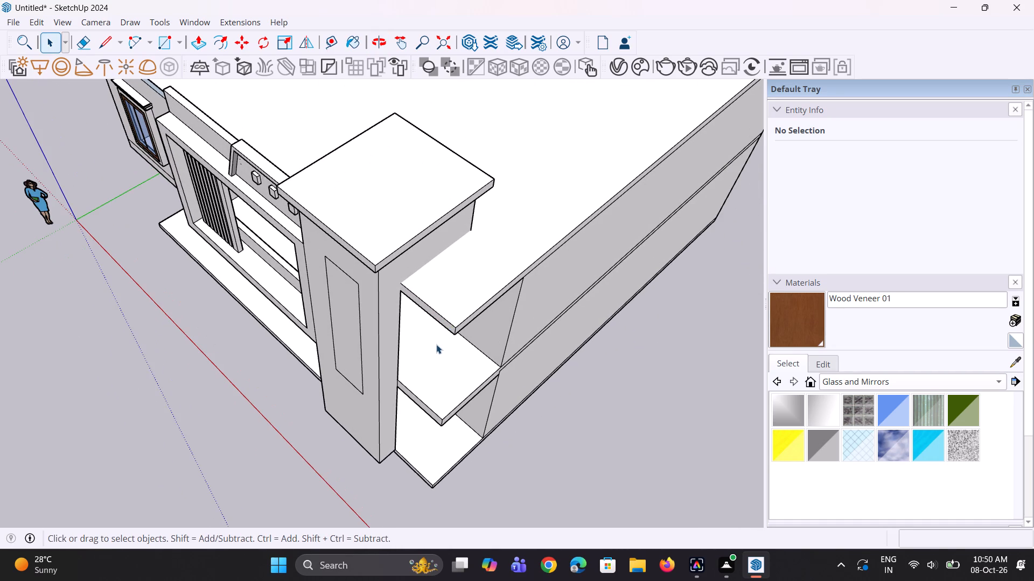
scroll(434, 349, up, 2)
scroll(432, 352, down, 3)
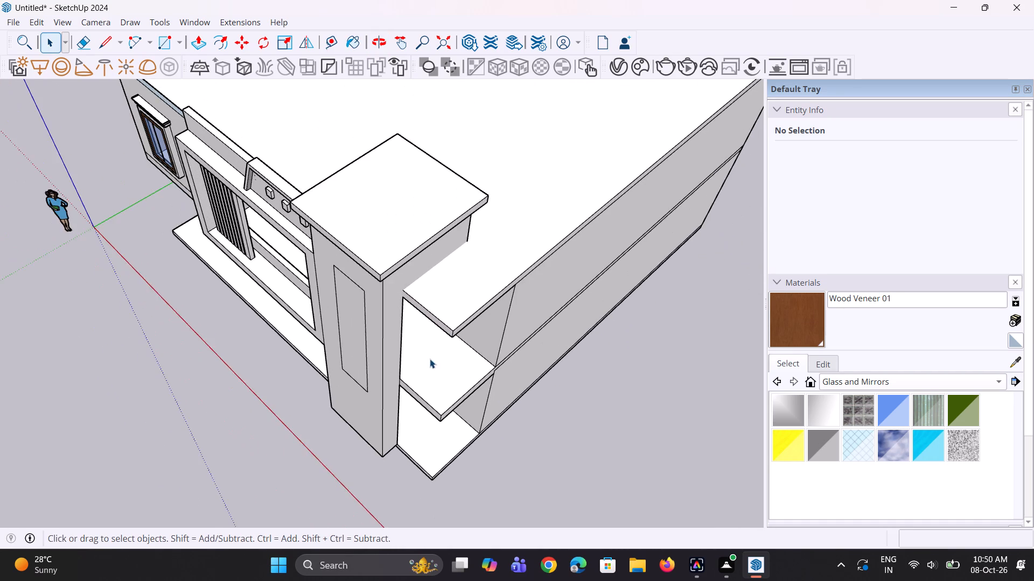
scroll(429, 363, down, 6)
scroll(426, 377, up, 1)
middle_drag(426, 378, 409, 386)
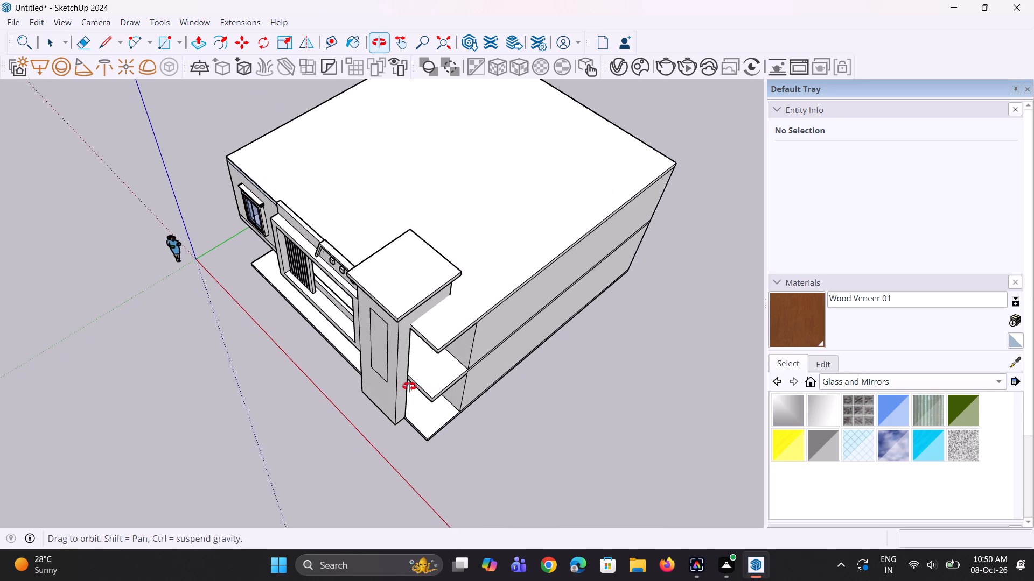
middle_drag(409, 386, 407, 387)
scroll(401, 412, down, 8)
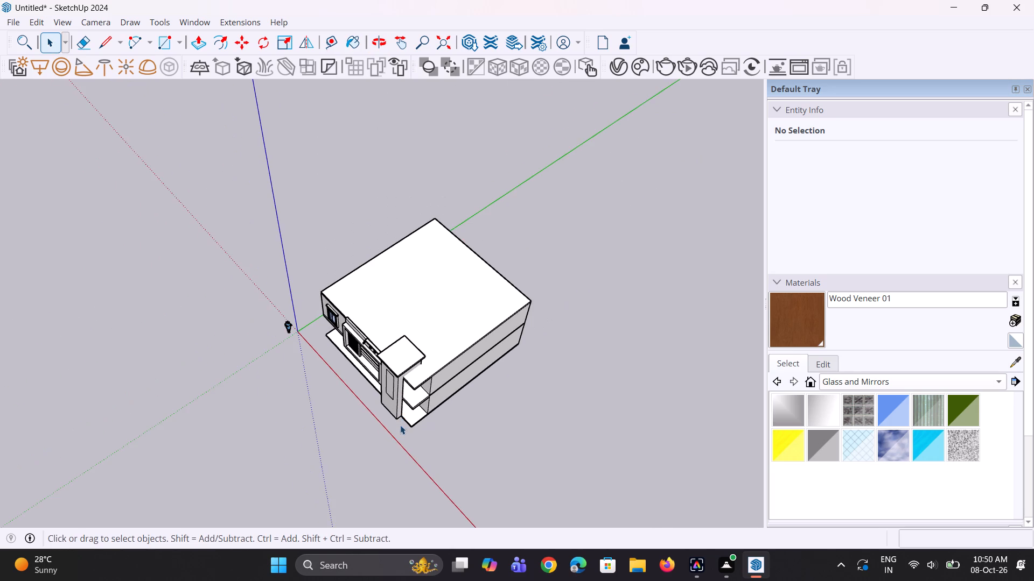
middle_drag(400, 425, 425, 389)
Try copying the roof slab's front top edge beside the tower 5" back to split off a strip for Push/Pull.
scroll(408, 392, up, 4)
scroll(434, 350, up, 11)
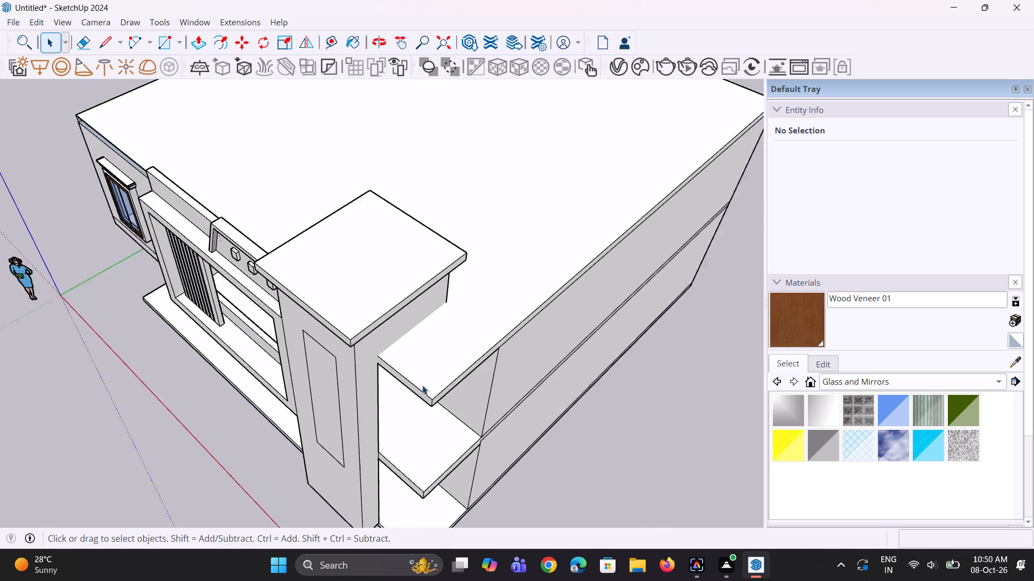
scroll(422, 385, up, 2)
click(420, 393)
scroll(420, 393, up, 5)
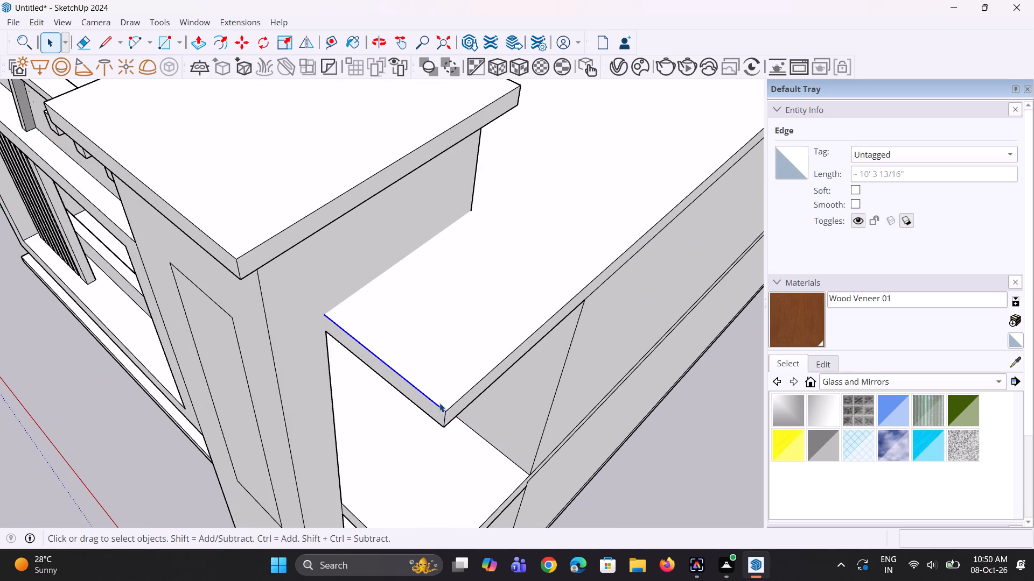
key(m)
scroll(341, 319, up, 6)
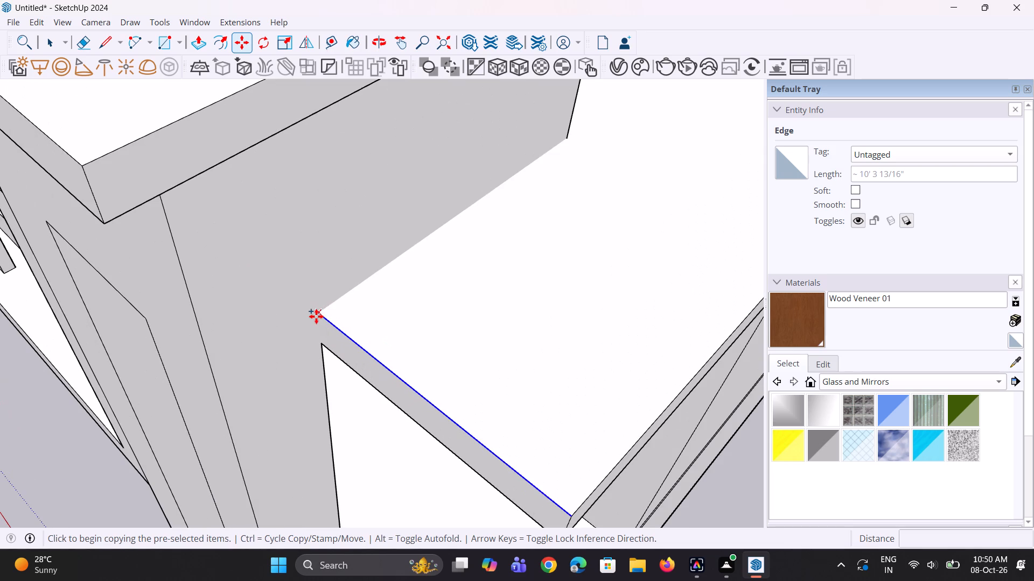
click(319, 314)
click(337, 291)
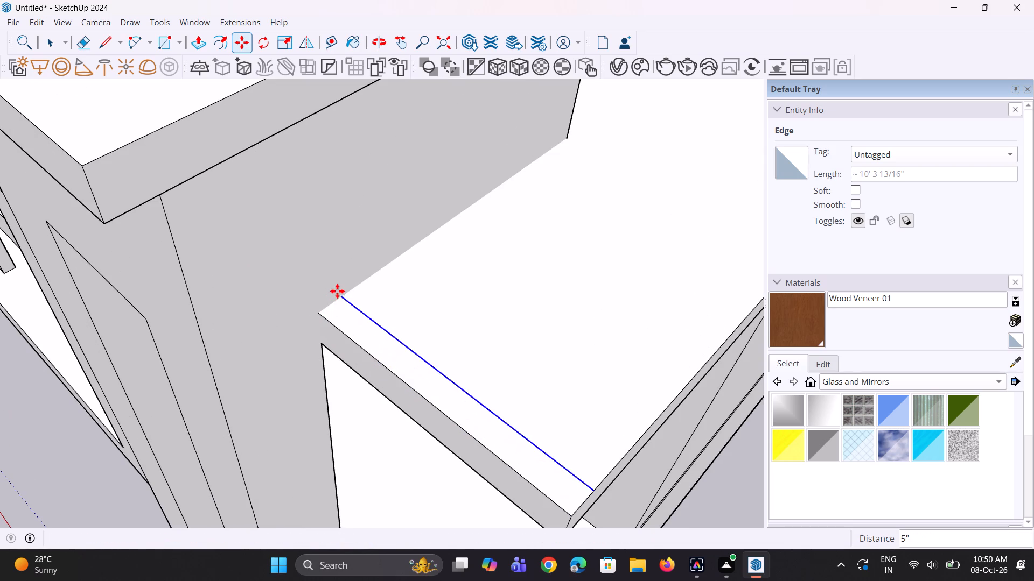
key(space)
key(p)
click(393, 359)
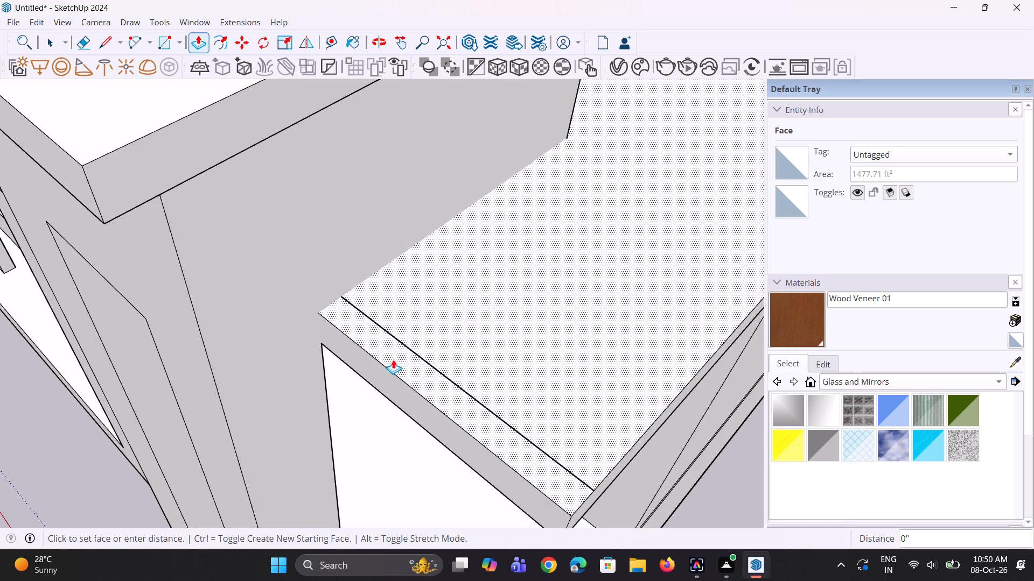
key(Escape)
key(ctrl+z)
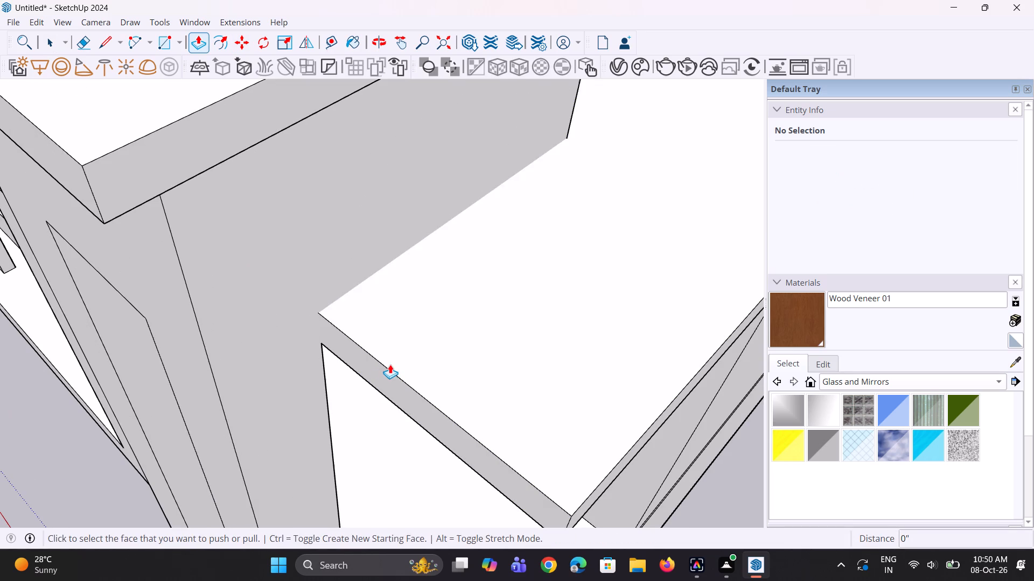
Draw a line across the roof slab from its side edge to the tower wall, parallel to the front edge.
key(space)
key(space)
key(l)
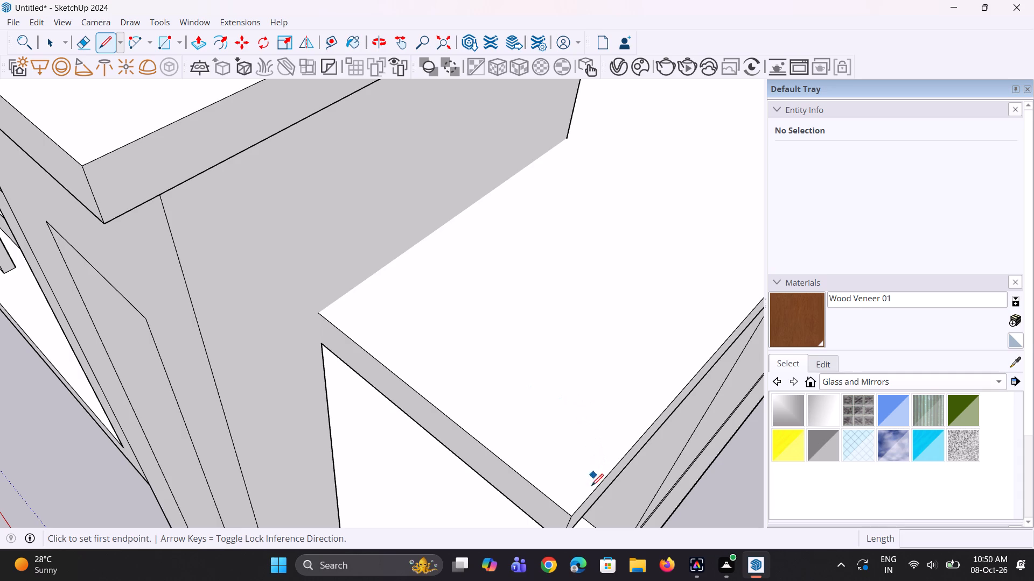
click(588, 494)
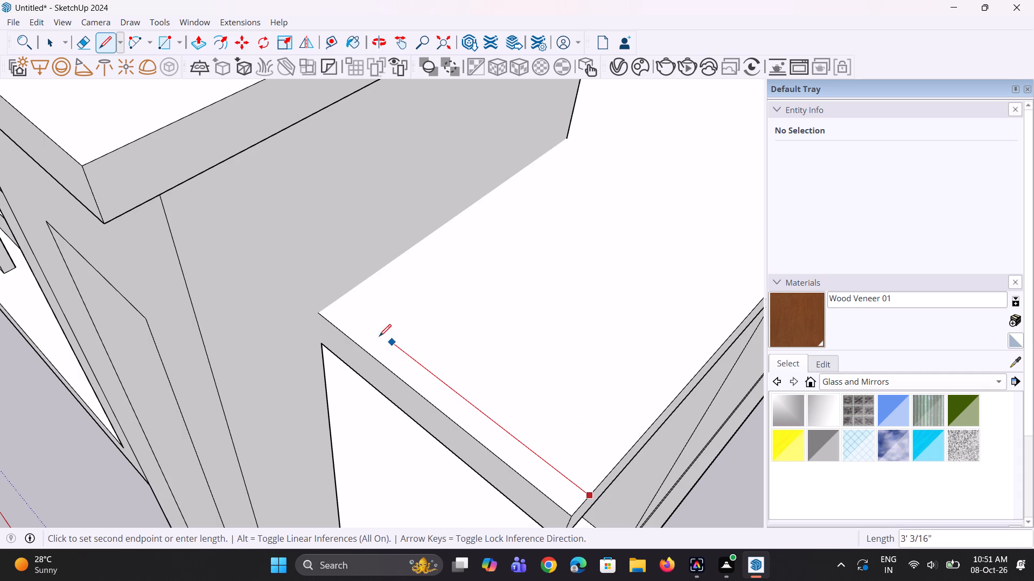
click(340, 297)
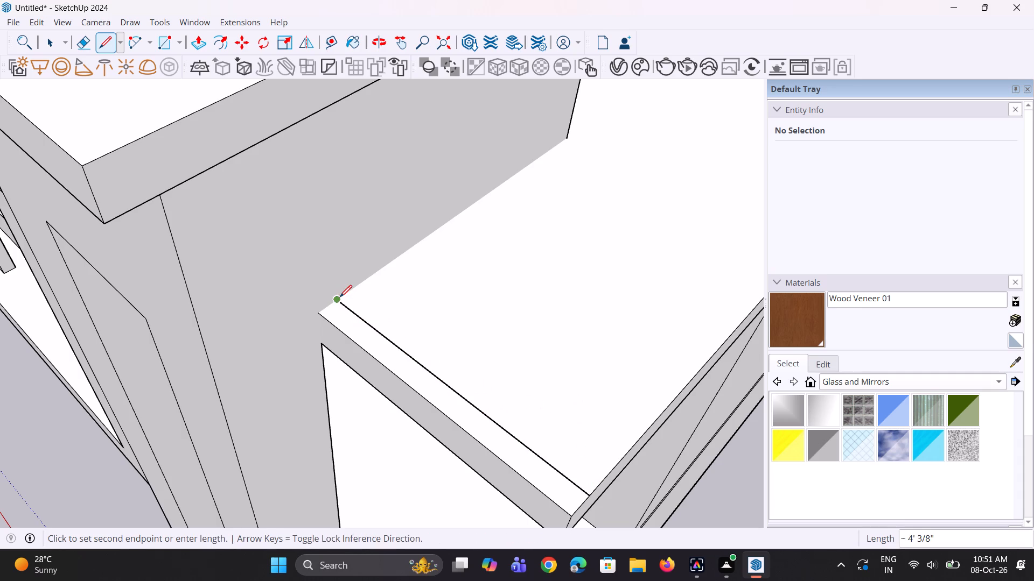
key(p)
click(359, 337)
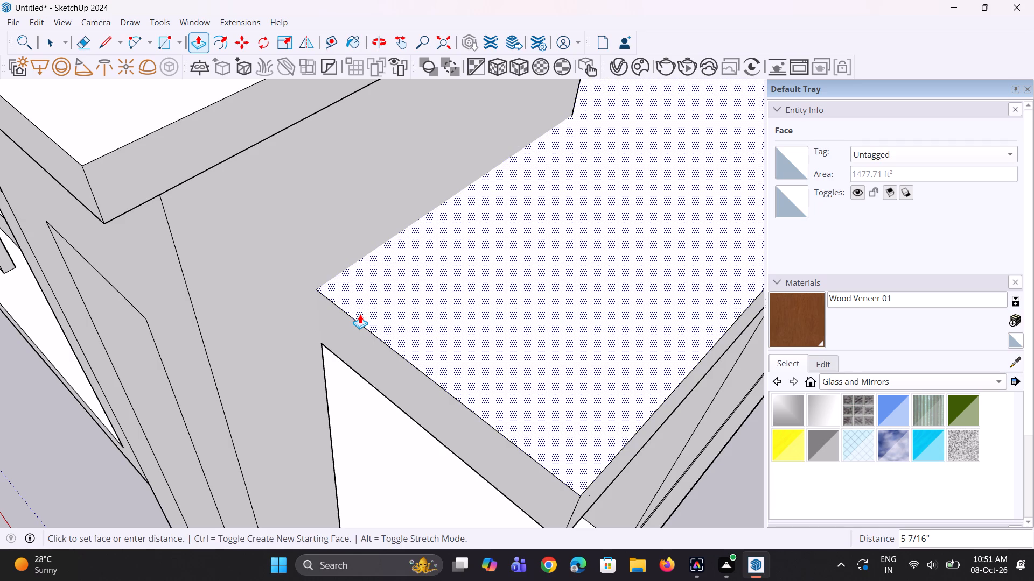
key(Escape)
Draw the slab's vertical end edge against the tower and a 4 5/16" edge along the tower wall, closing the roof strip.
middle_drag(353, 395, 397, 322)
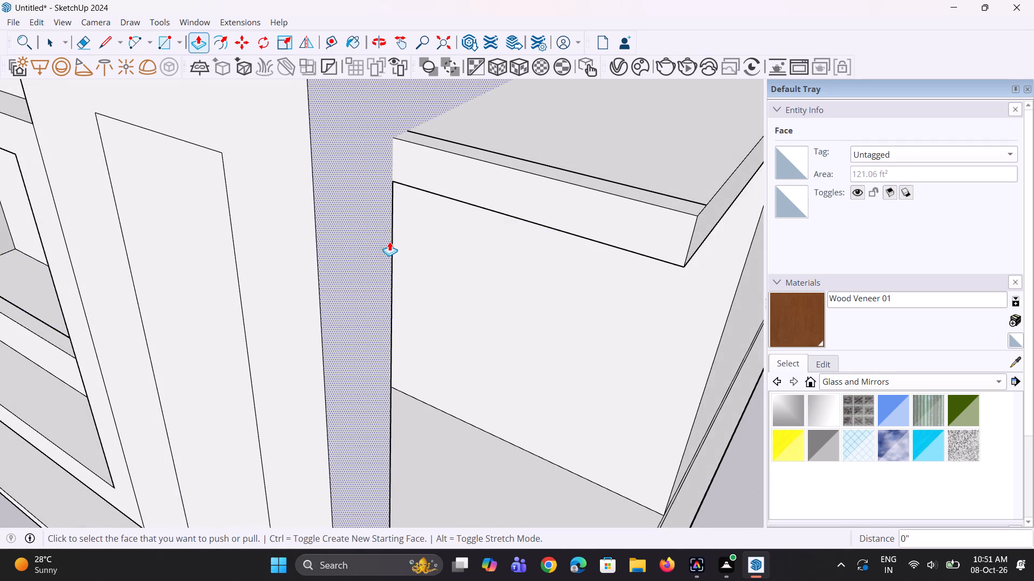
key(l)
click(393, 182)
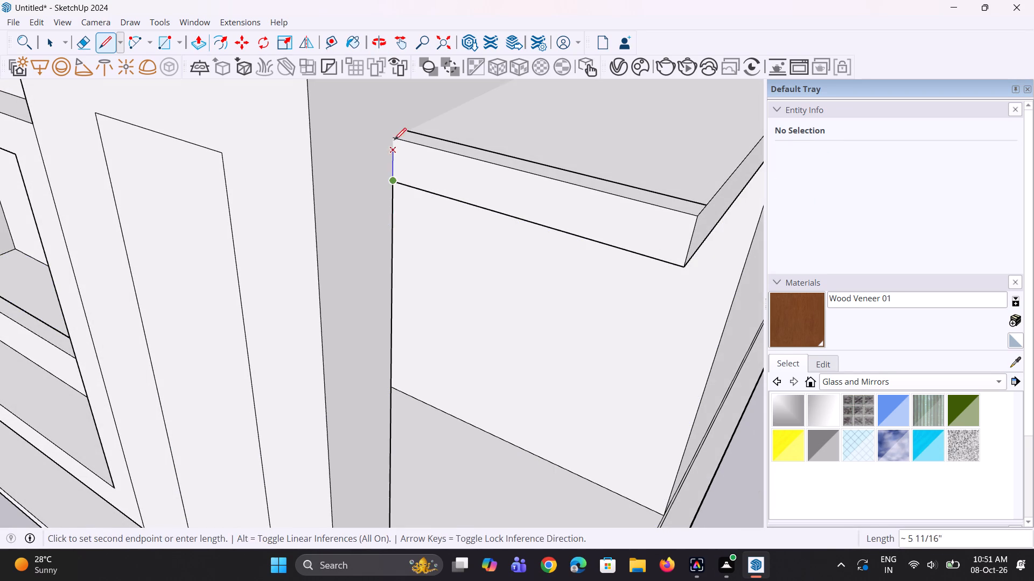
click(394, 135)
middle_drag(397, 258, 389, 309)
middle_click(389, 309)
scroll(389, 229, up, 2)
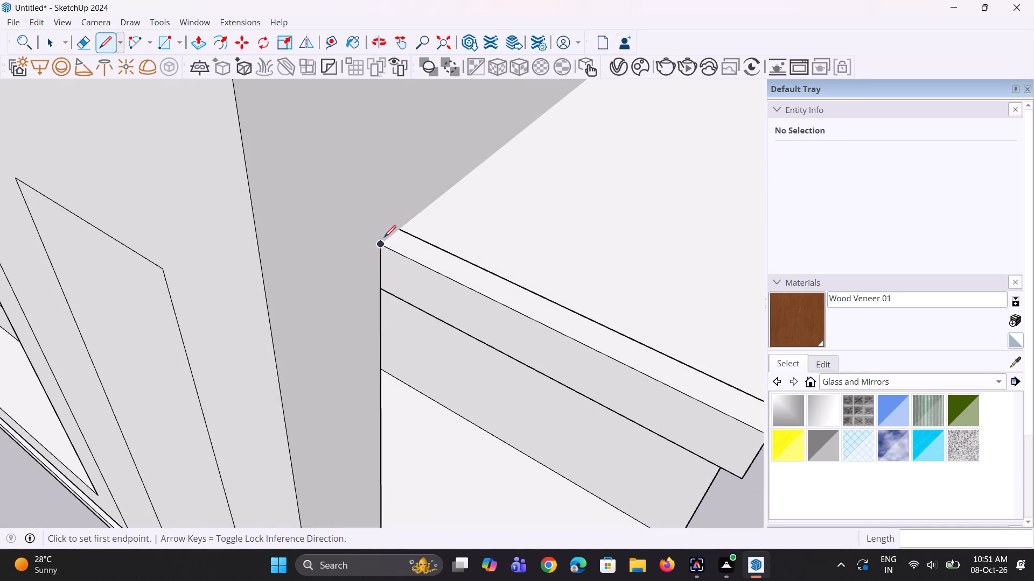
click(382, 244)
click(400, 227)
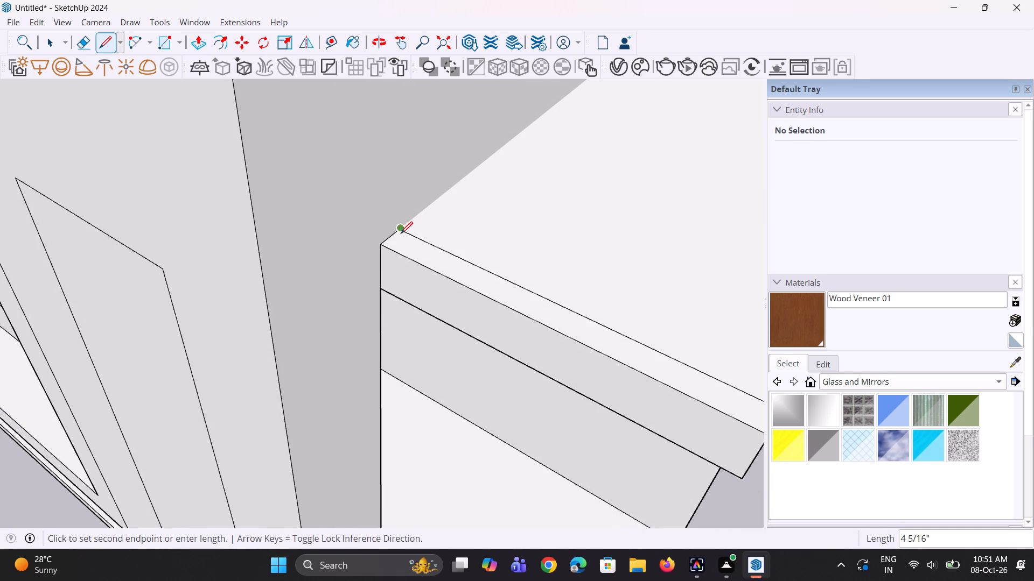
Push/Pull the narrow strip along the roof's front edge up about 1' 2" as a parapet beside the tower.
key(p)
click(448, 265)
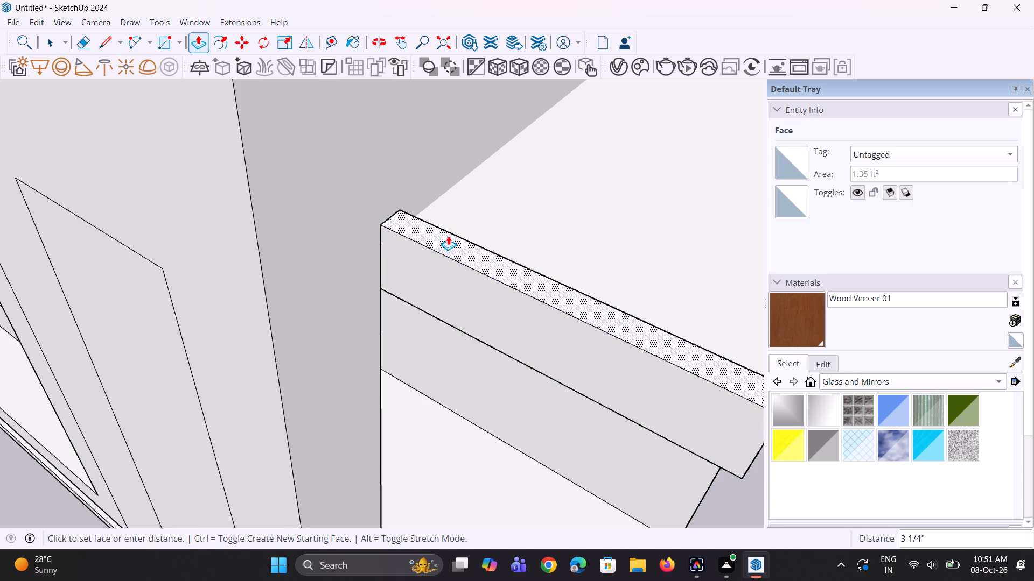
scroll(447, 215, down, 4)
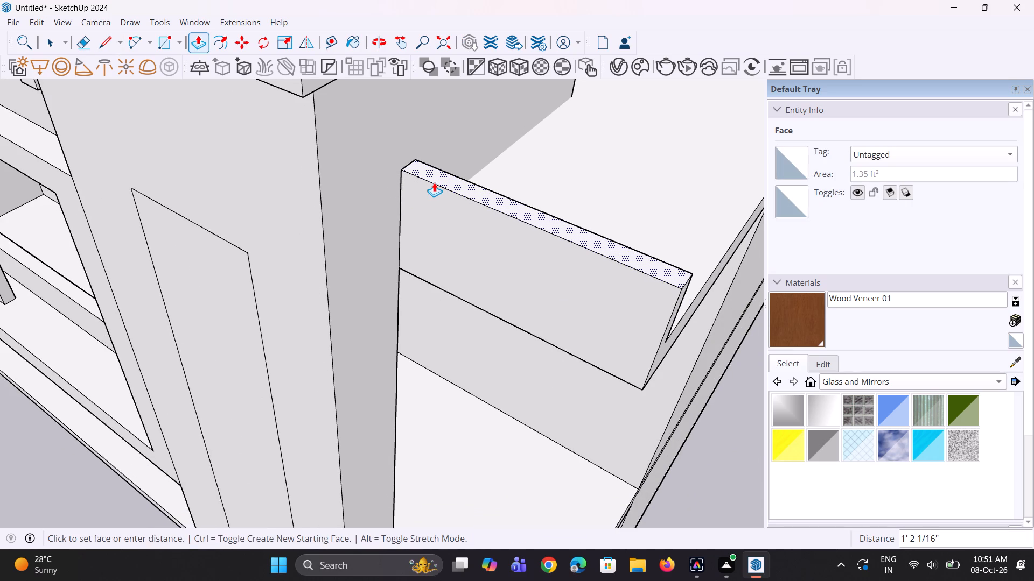
click(434, 182)
Raise the top face of the front parapet beside the tower by another 2 7/8".
scroll(432, 256, down, 4)
middle_drag(617, 316, 493, 316)
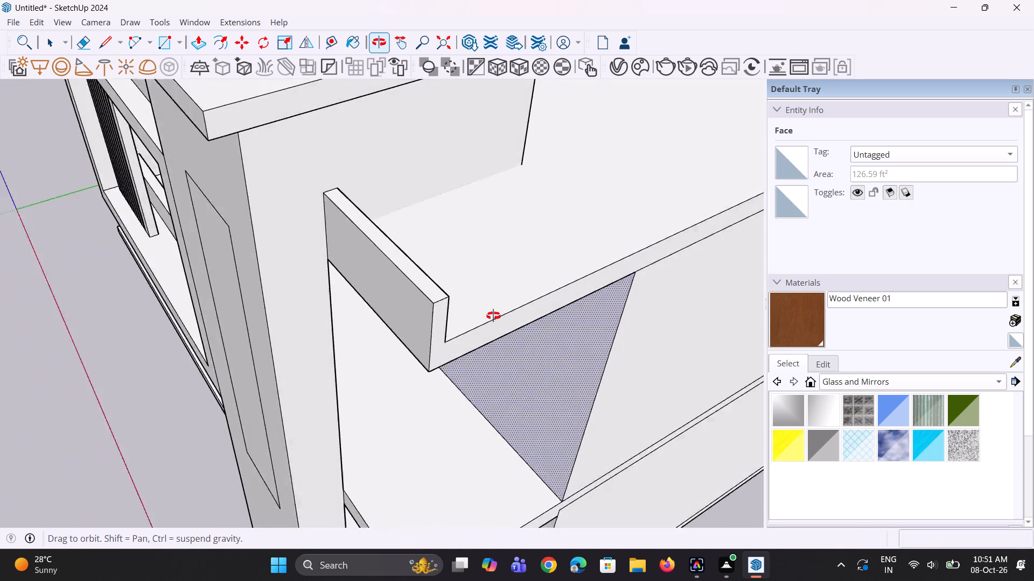
middle_drag(493, 316, 492, 316)
scroll(497, 311, down, 5)
middle_drag(486, 312, 490, 304)
middle_drag(442, 334, 439, 343)
scroll(523, 280, down, 9)
middle_drag(593, 312, 438, 218)
scroll(396, 215, up, 7)
click(389, 223)
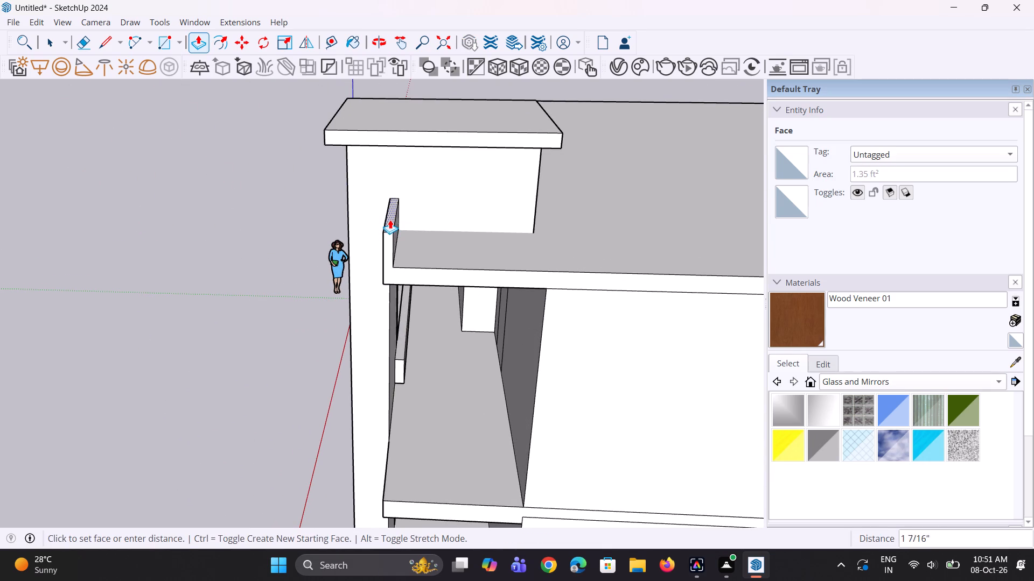
click(390, 216)
Copy the inner vertical edge at the front parapet's outer end about 2" along the parapet's inner face toward the tower.
middle_drag(459, 263, 407, 317)
scroll(430, 302, down, 8)
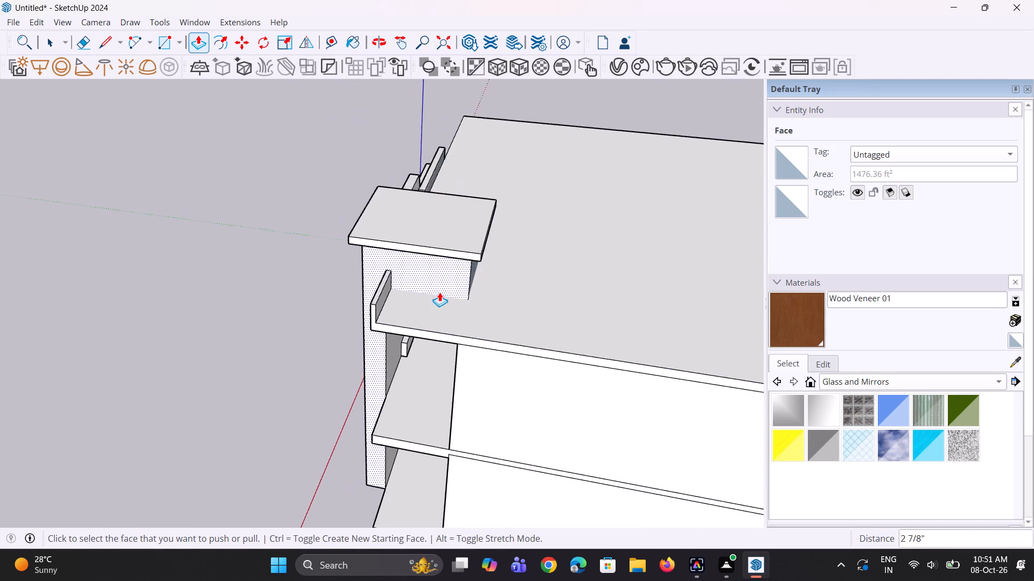
scroll(439, 292, down, 1)
middle_drag(416, 339, 341, 339)
scroll(347, 322, up, 4)
key(space)
scroll(350, 303, up, 3)
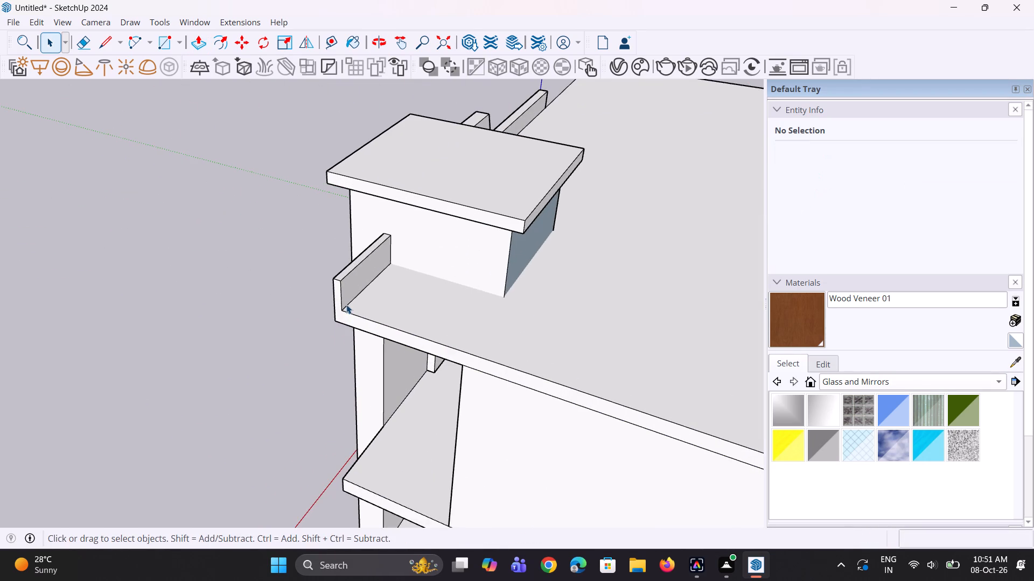
scroll(343, 306, up, 5)
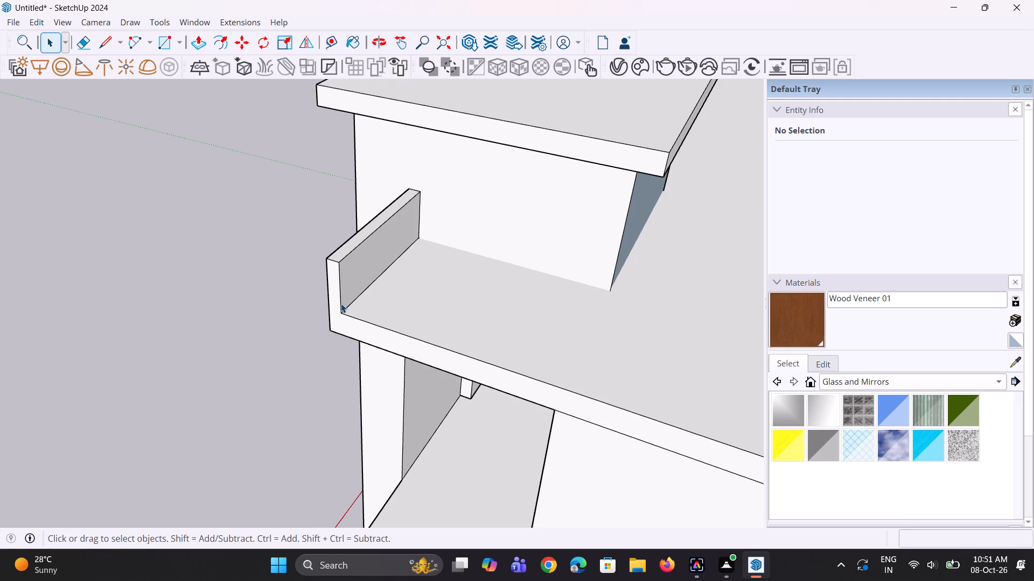
click(341, 303)
scroll(340, 304, up, 2)
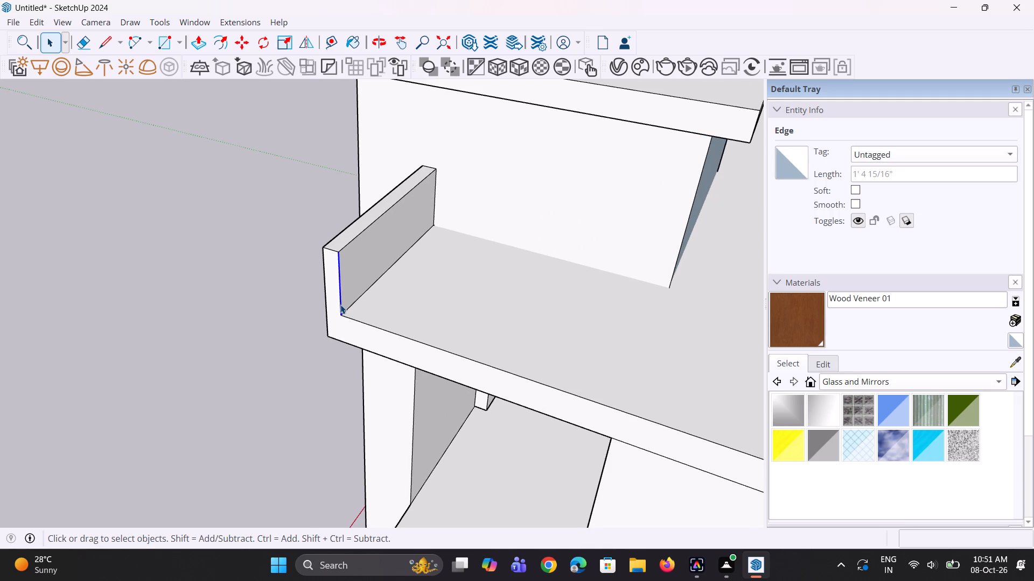
scroll(342, 226, down, 4)
middle_drag(401, 277, 365, 300)
scroll(303, 300, up, 3)
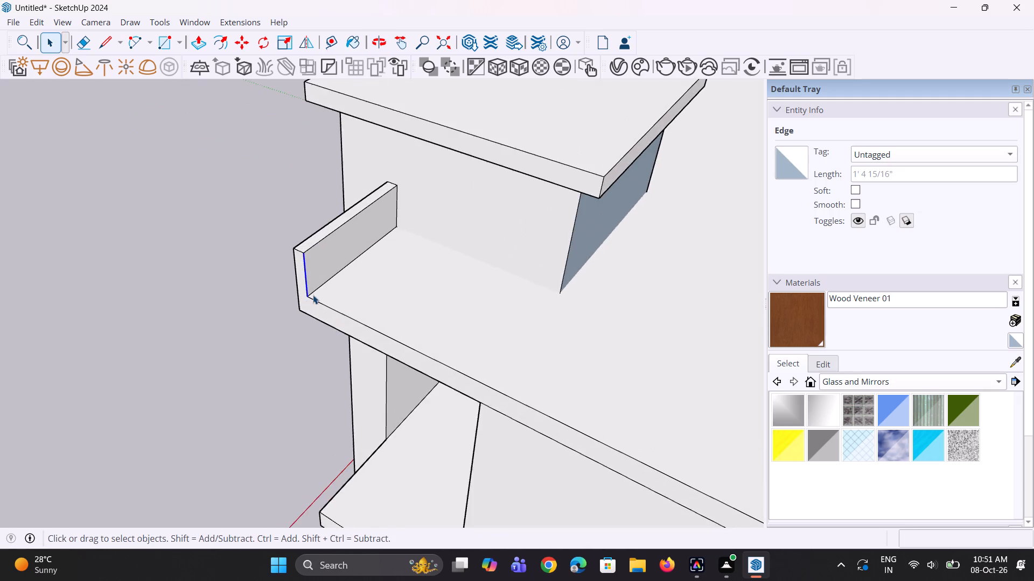
scroll(313, 295, up, 12)
key(m)
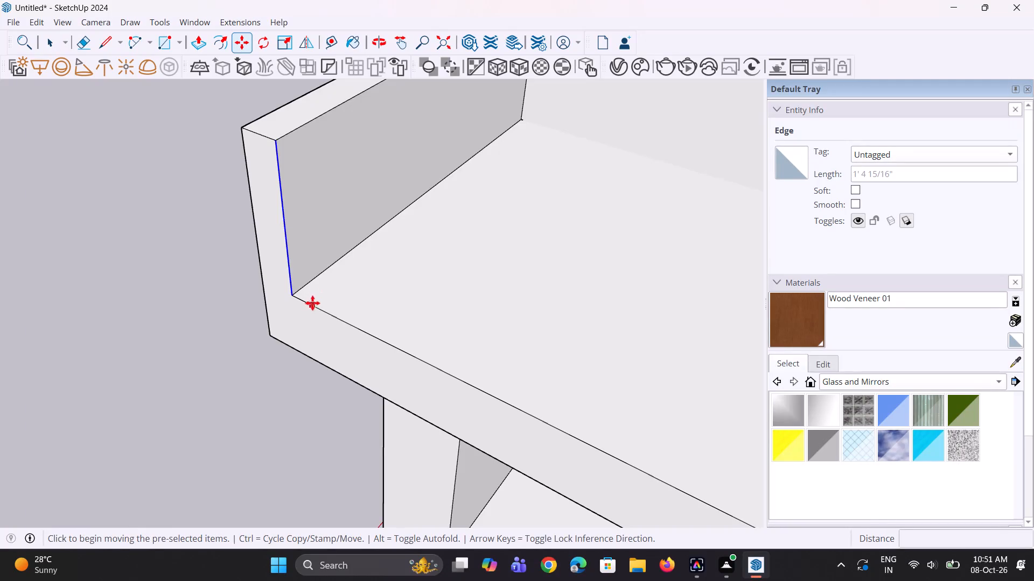
scroll(306, 308, up, 3)
click(294, 294)
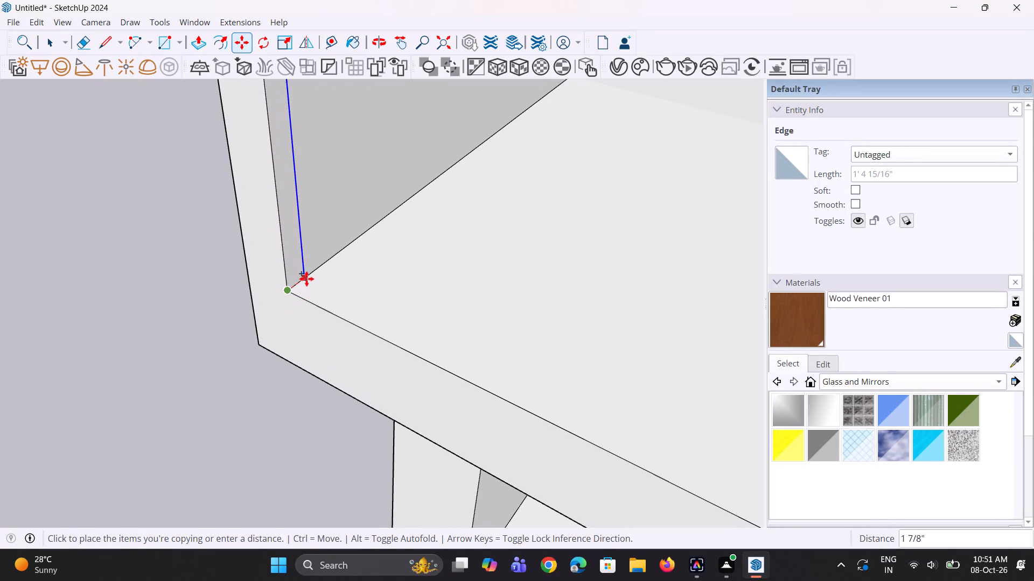
click(306, 279)
scroll(312, 281, down, 5)
key(space)
key(space)
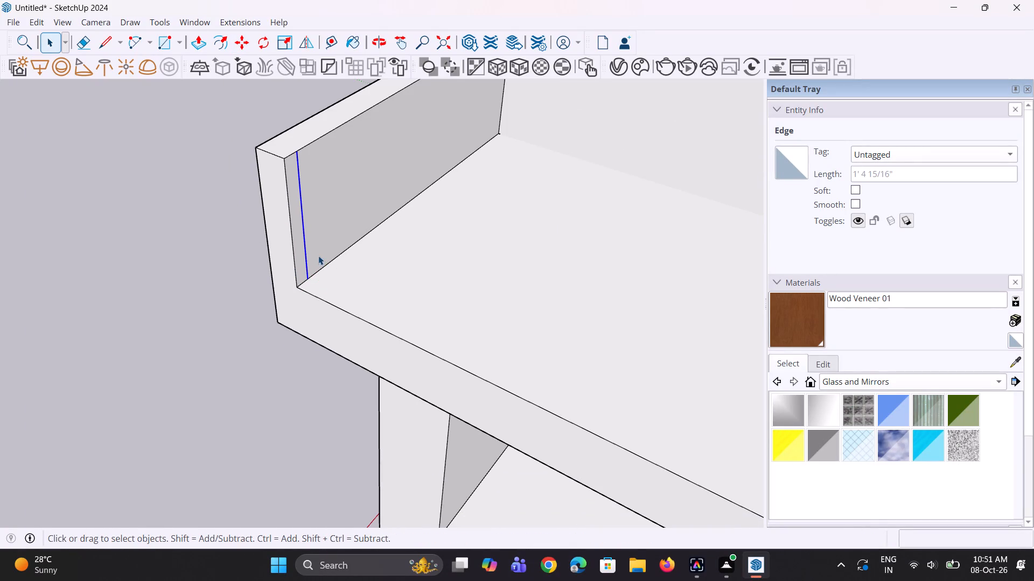
Push/Pull the narrow strip at the front parapet's outer end about 39' 8" along the roof's side edge to the rear corner.
key(p)
click(299, 244)
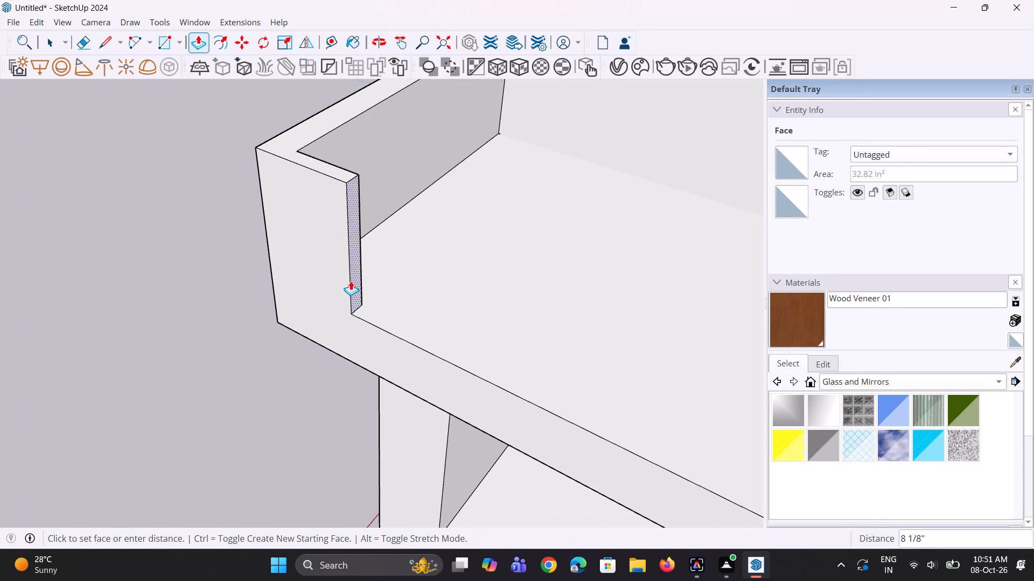
scroll(351, 281, down, 14)
scroll(346, 264, down, 8)
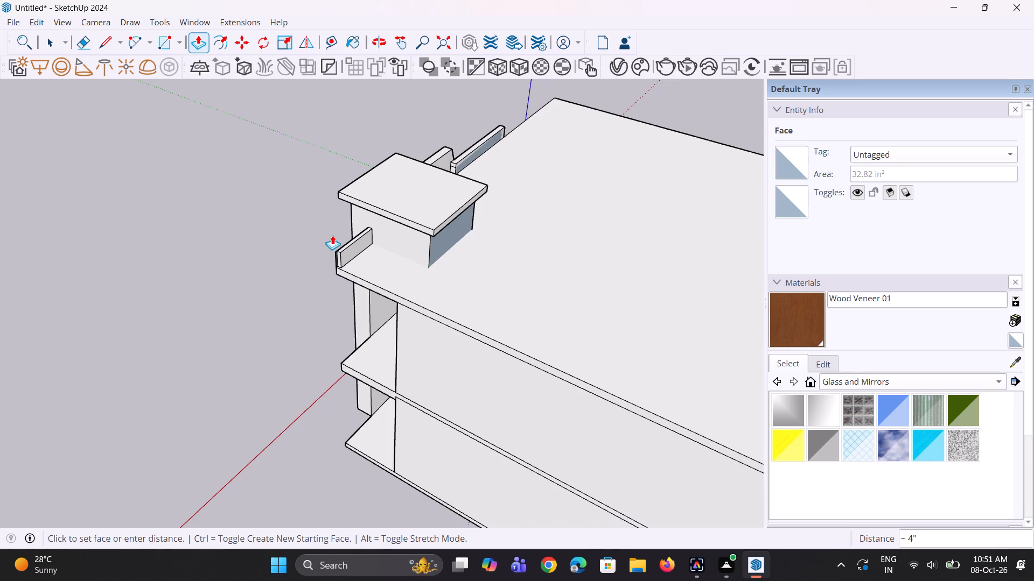
scroll(332, 235, down, 1)
scroll(488, 308, down, 9)
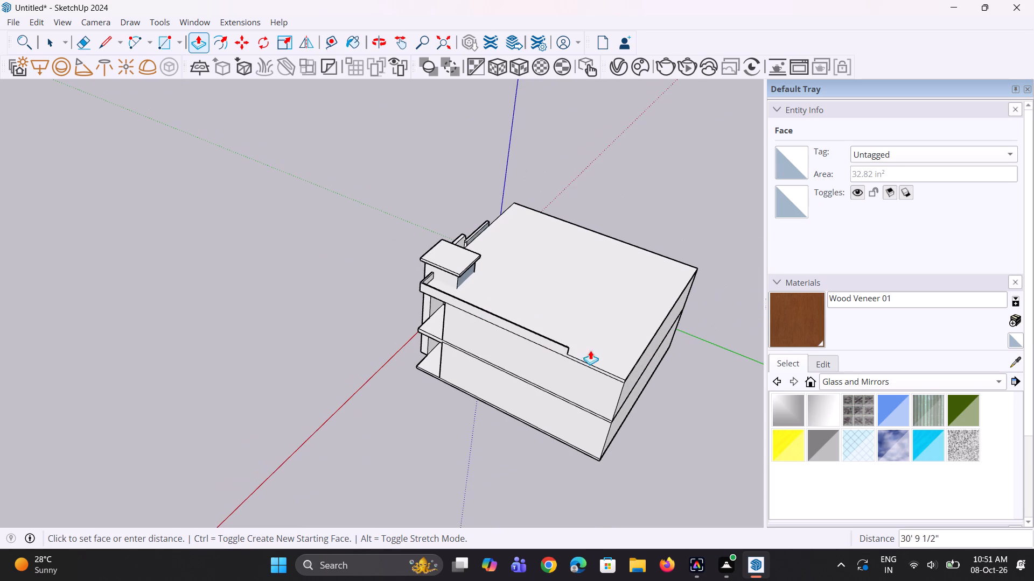
click(619, 389)
Thicken the side parapet by pulling its inner face 2 3/16" toward the roof.
middle_drag(570, 389, 385, 413)
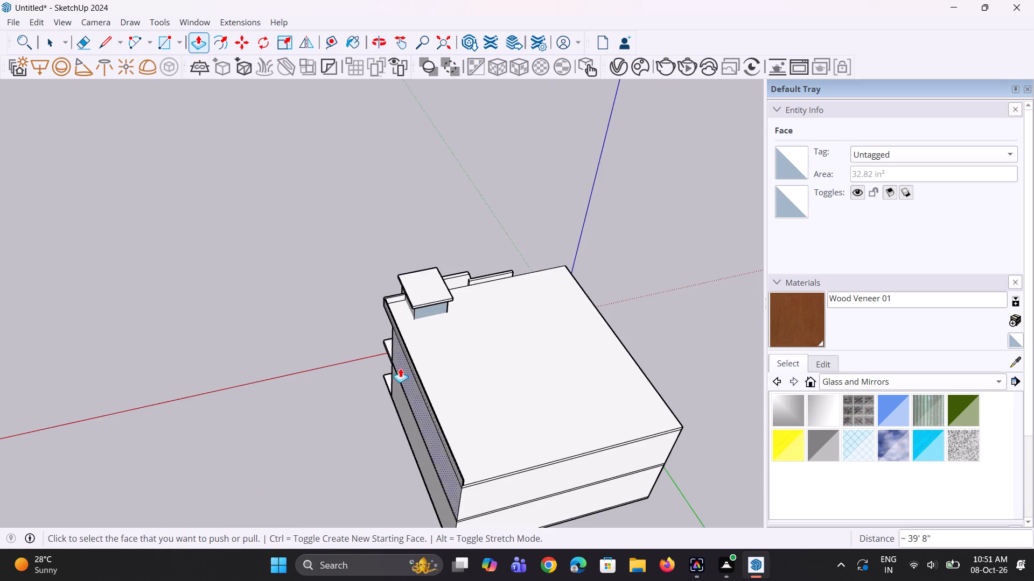
scroll(406, 367, up, 3)
scroll(410, 365, down, 6)
middle_drag(465, 414, 303, 399)
scroll(303, 399, up, 1)
scroll(341, 429, up, 4)
middle_drag(331, 450, 311, 419)
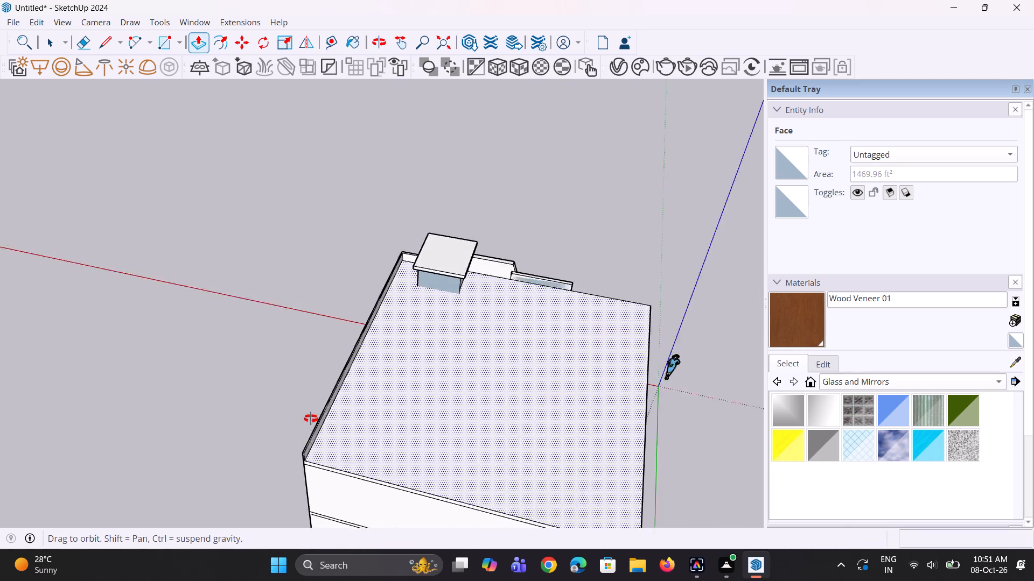
middle_drag(311, 419, 283, 329)
scroll(283, 329, up, 3)
click(285, 329)
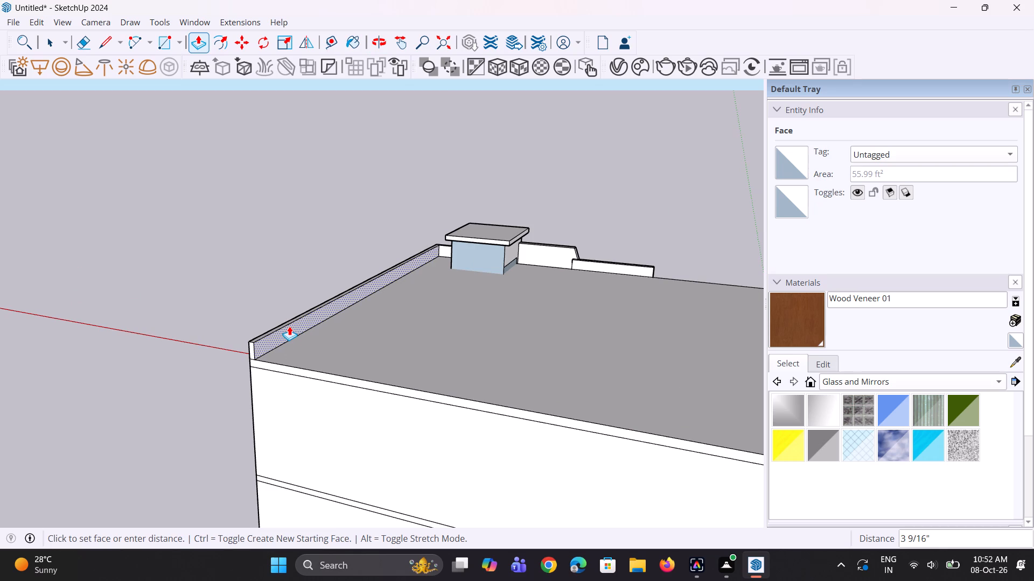
click(288, 324)
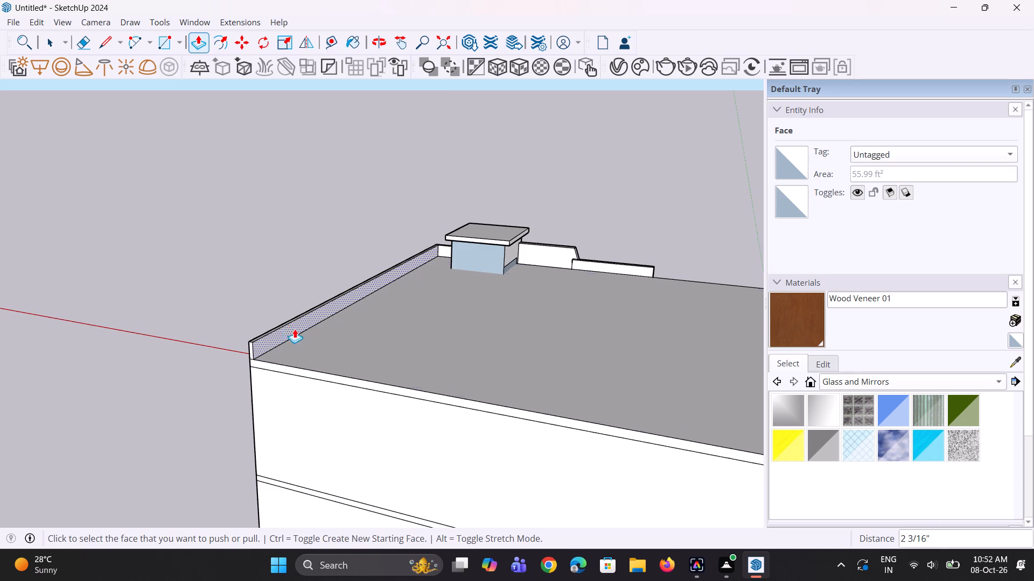
Push the side parapet's inner face back 1 3/8" to make the parapet thinner.
scroll(302, 366, down, 4)
middle_drag(307, 371, 333, 384)
scroll(333, 384, up, 10)
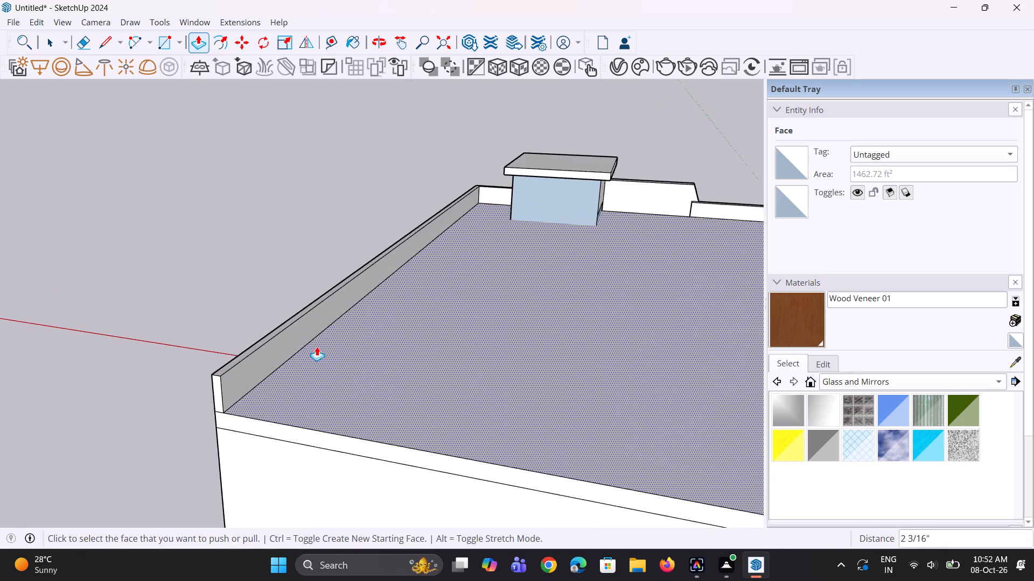
scroll(317, 346, up, 1)
middle_drag(317, 346, 401, 434)
scroll(439, 242, down, 4)
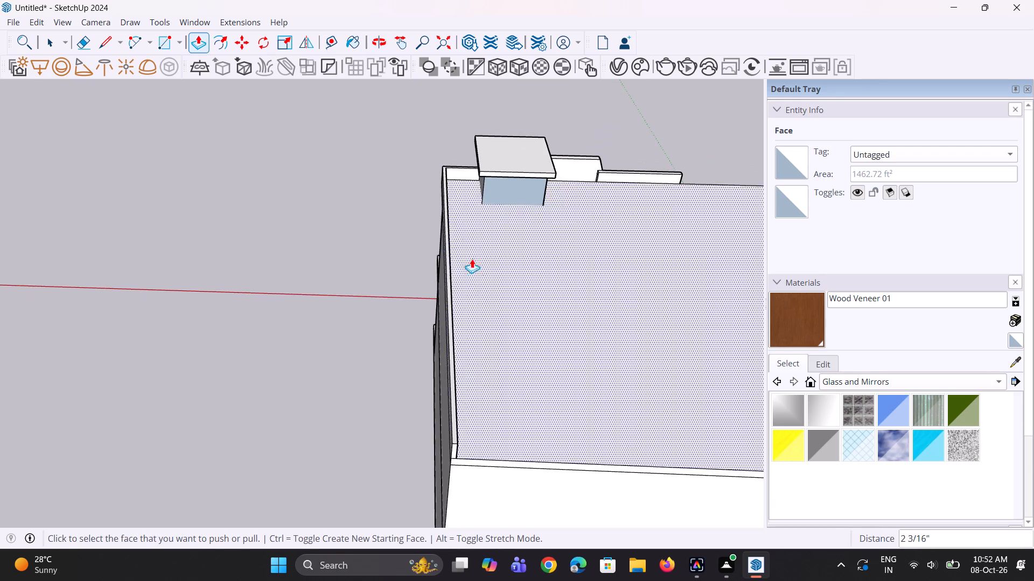
middle_drag(478, 289, 416, 244)
middle_drag(380, 400, 352, 353)
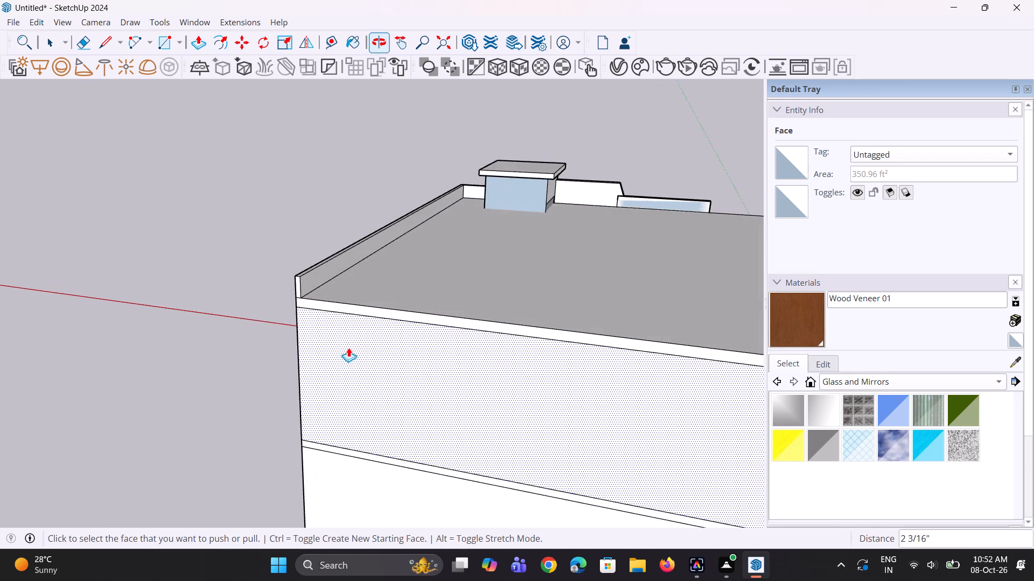
scroll(343, 334, up, 7)
click(305, 259)
click(302, 259)
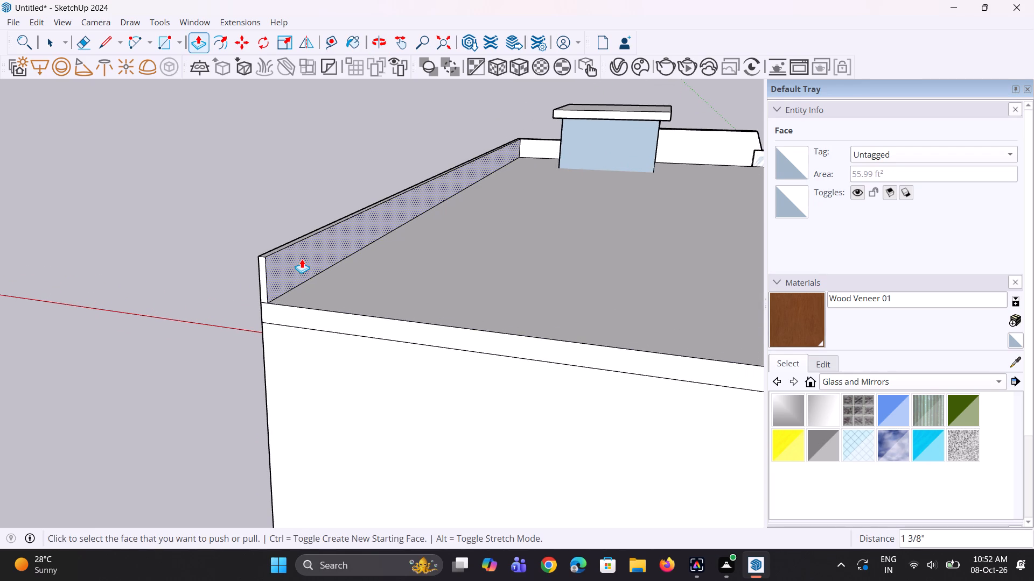
Examine the side parapet, the tower junction and the remaining open roof edges from all around the building.
scroll(318, 273, down, 5)
middle_drag(318, 273, 583, 406)
scroll(392, 102, up, 3)
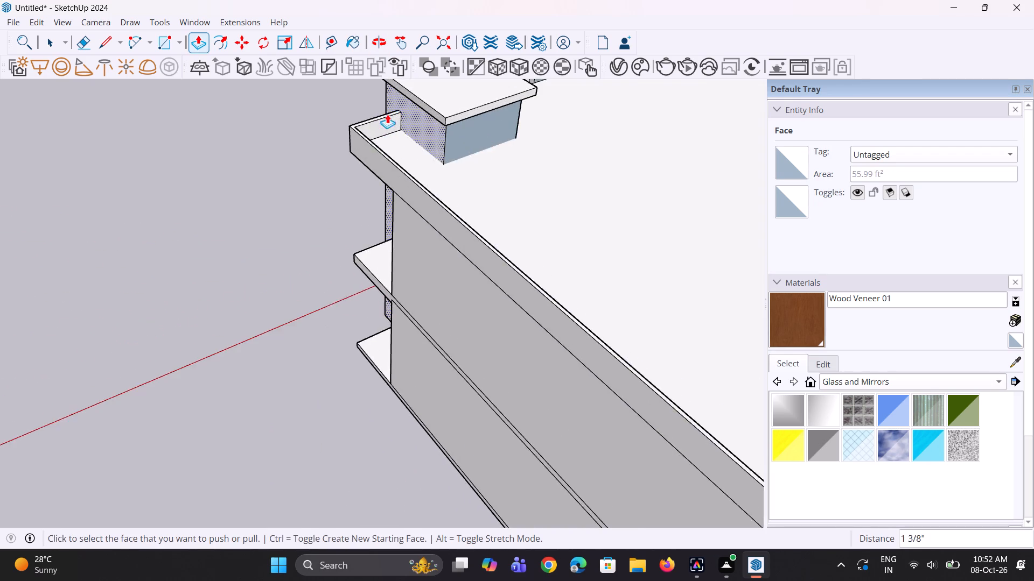
middle_drag(386, 126, 333, 183)
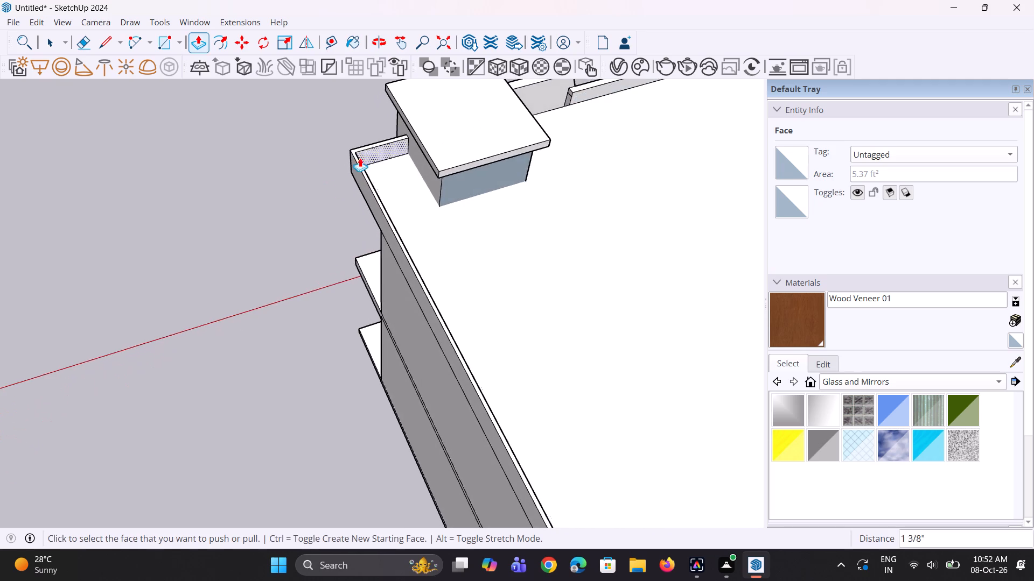
scroll(300, 153, down, 3)
middle_drag(422, 225, 296, 149)
scroll(296, 146, down, 4)
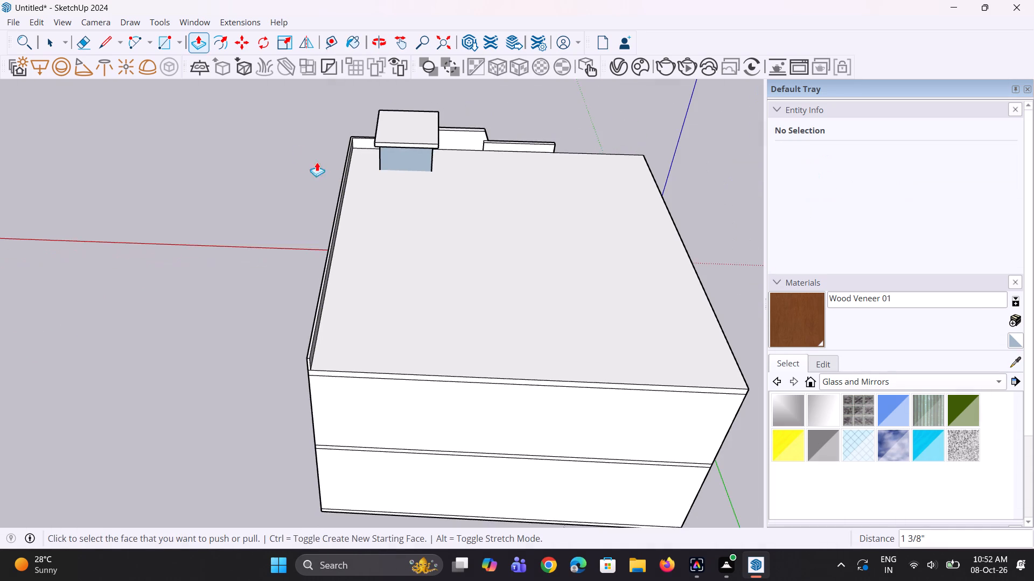
middle_drag(320, 171, 344, 160)
scroll(358, 258, down, 1)
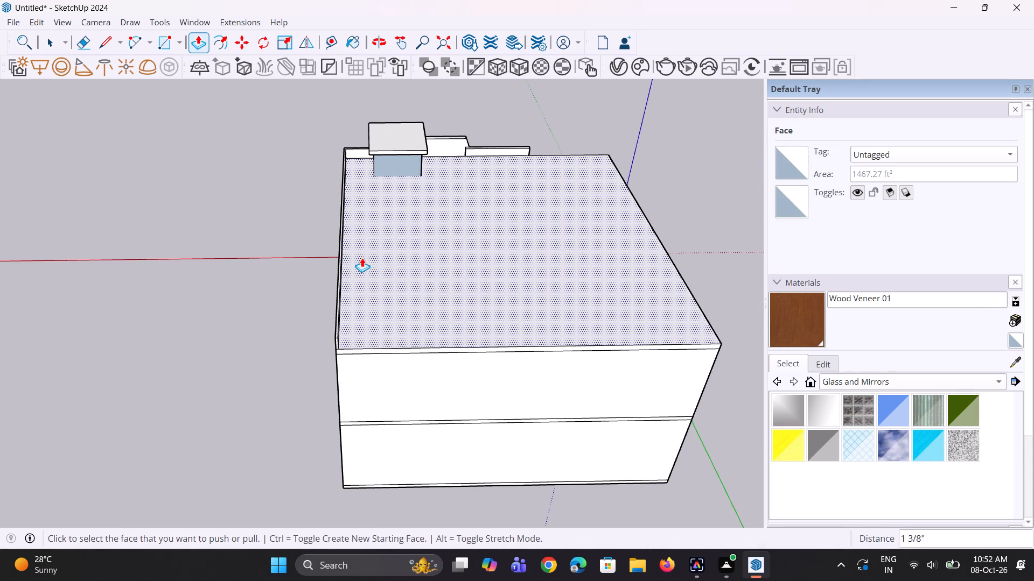
scroll(344, 274, down, 1)
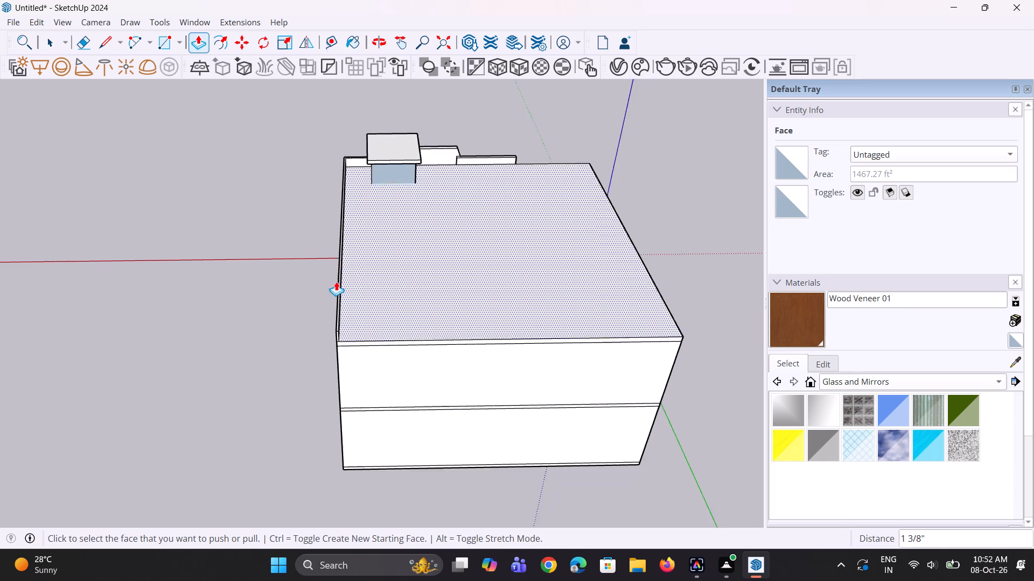
scroll(336, 281, down, 2)
middle_drag(334, 284, 588, 306)
middle_drag(466, 327, 318, 316)
scroll(369, 303, down, 2)
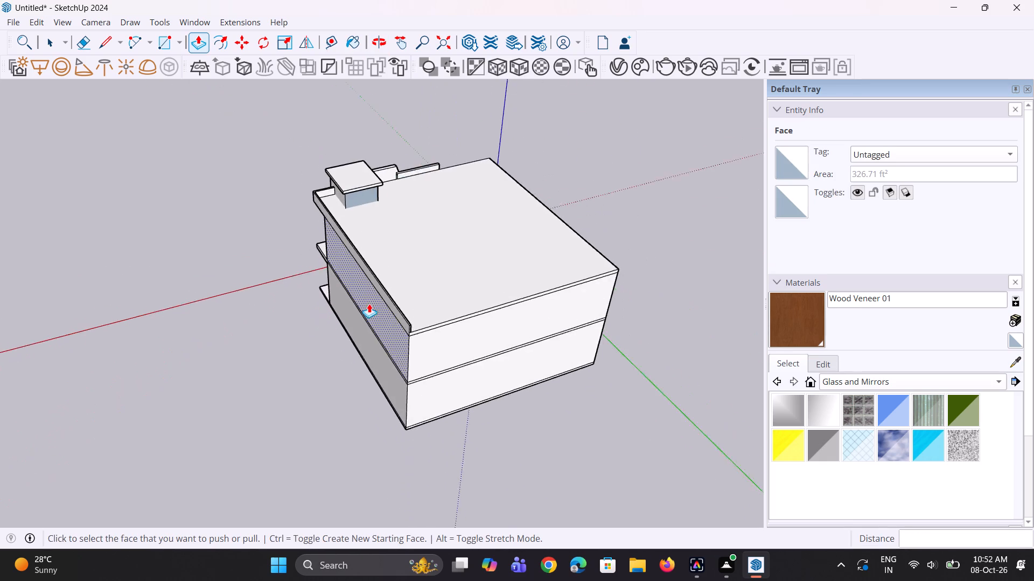
scroll(369, 303, down, 1)
middle_drag(381, 303, 784, 349)
middle_drag(161, 269, 501, 239)
middle_drag(263, 262, 431, 167)
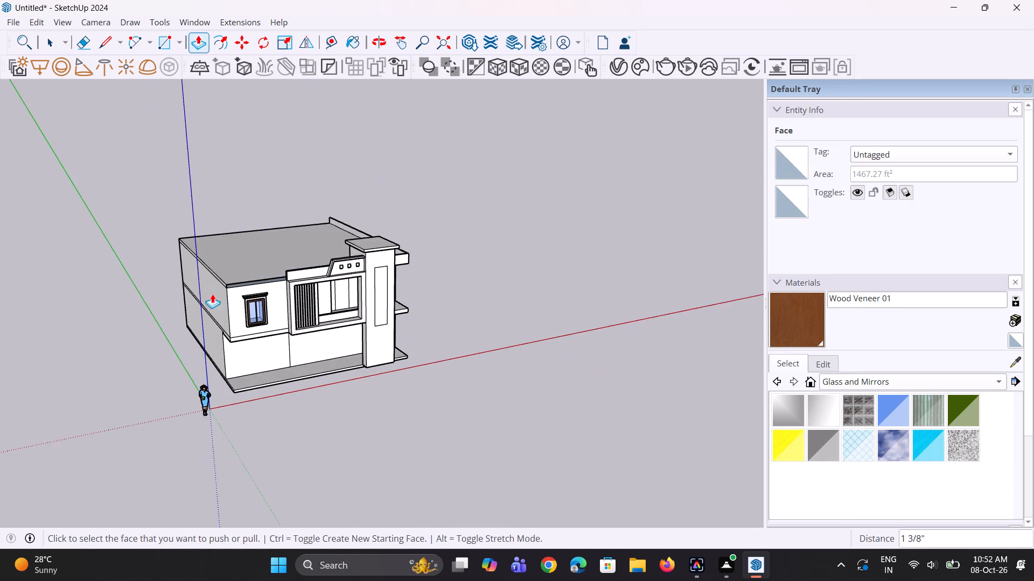
scroll(207, 294, up, 9)
middle_drag(228, 281, 467, 343)
scroll(399, 290, up, 2)
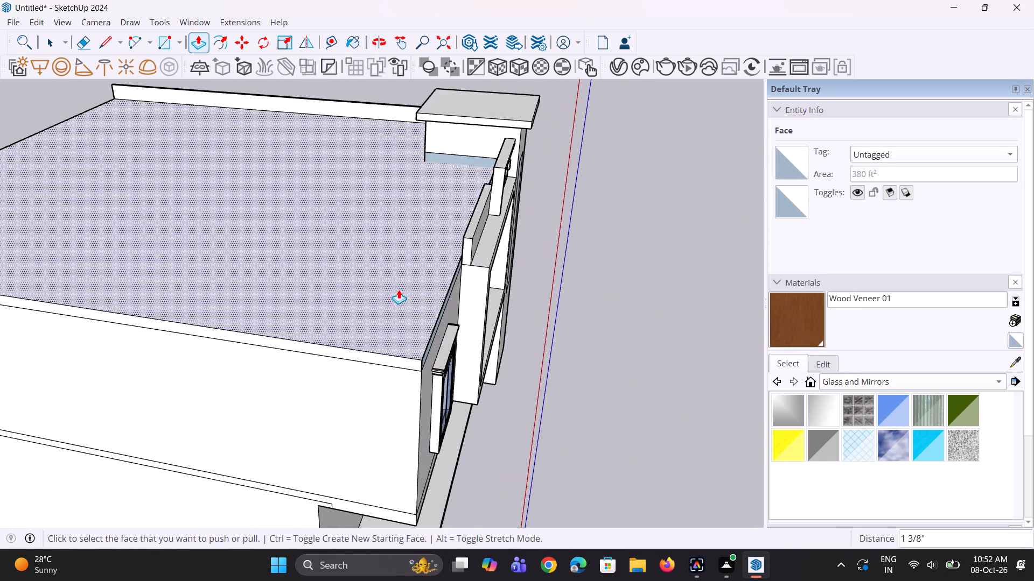
scroll(422, 318, up, 1)
middle_drag(425, 318, 676, 335)
scroll(566, 226, up, 3)
middle_drag(553, 227, 612, 206)
scroll(612, 206, down, 3)
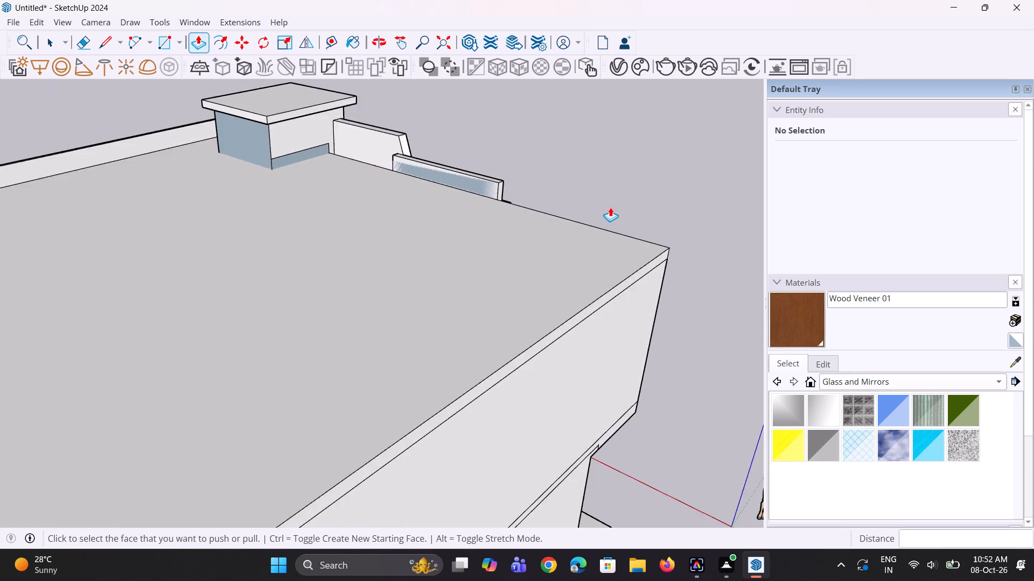
scroll(610, 207, down, 8)
middle_drag(508, 210, 539, 203)
scroll(514, 210, down, 7)
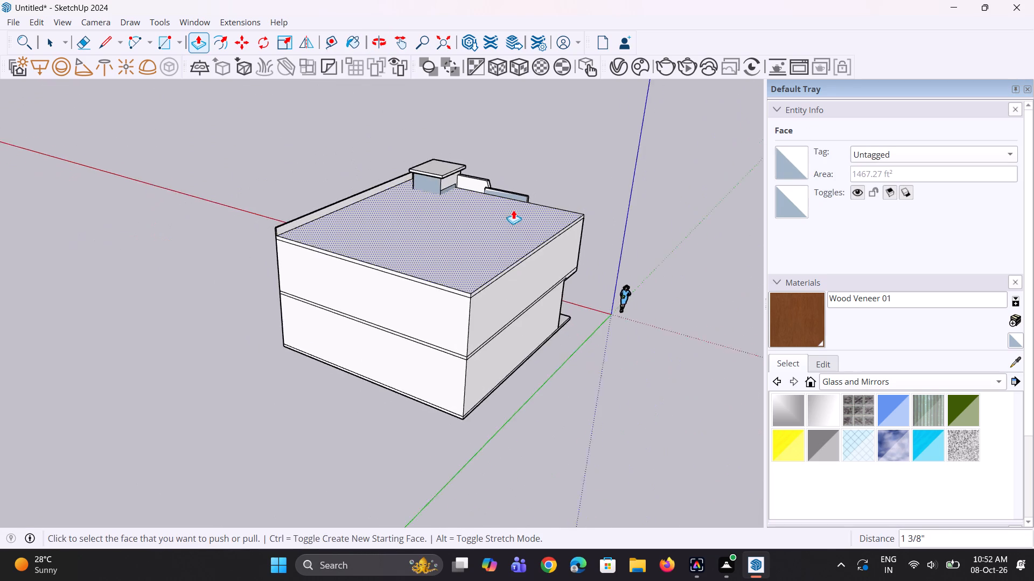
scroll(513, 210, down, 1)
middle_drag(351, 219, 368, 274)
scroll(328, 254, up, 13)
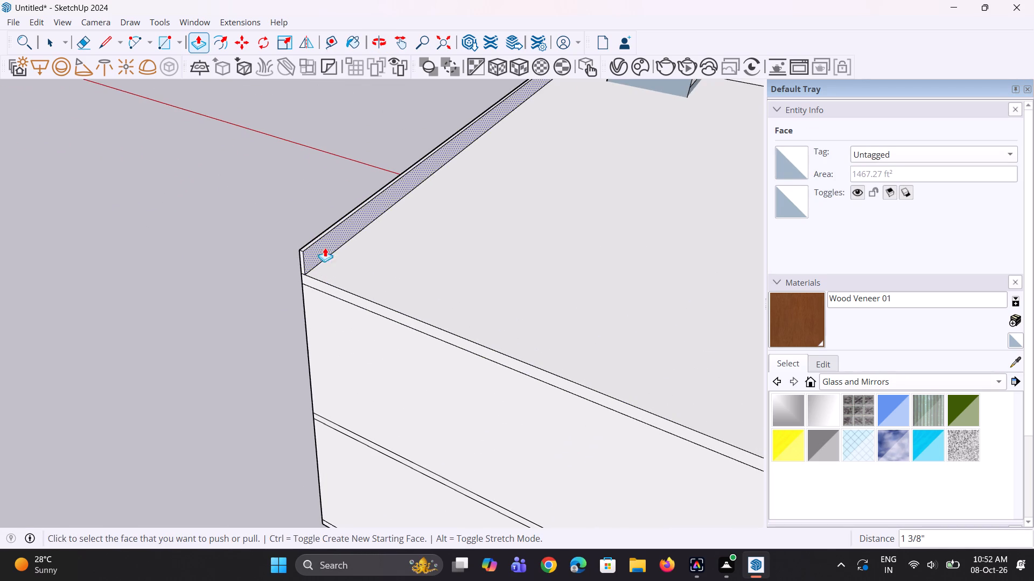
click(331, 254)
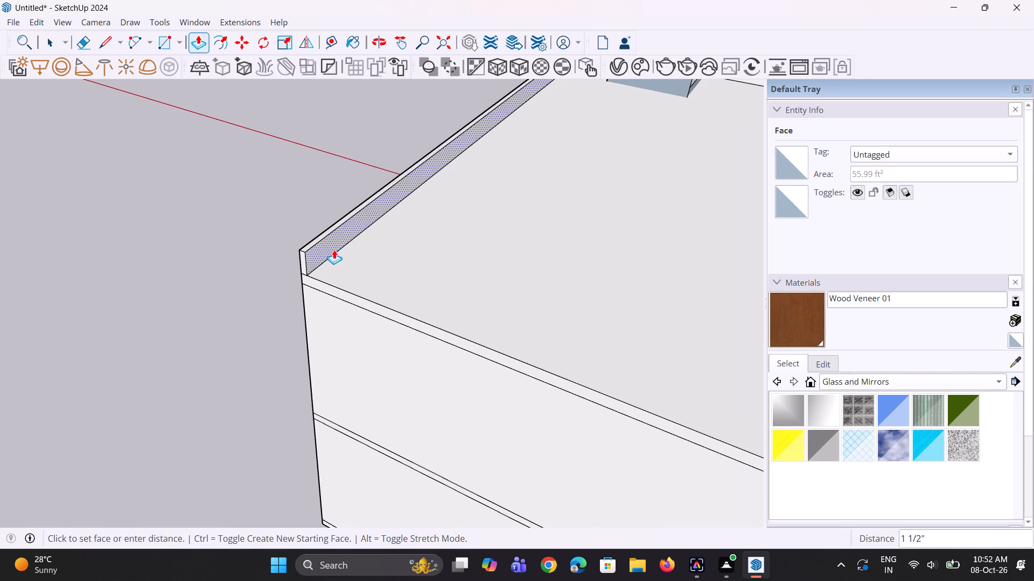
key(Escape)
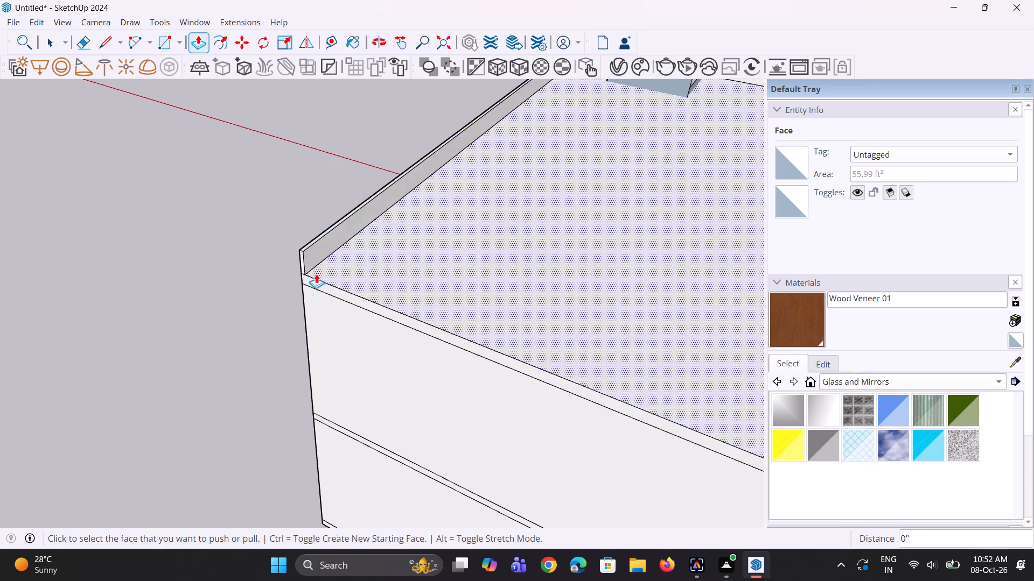
Copy the inner vertical edge at the side parapet's rear end 2 5/16" along the parapet's inner face.
middle_drag(316, 274, 271, 255)
scroll(272, 255, up, 4)
key(space)
key(space)
scroll(271, 241, up, 2)
scroll(271, 225, down, 4)
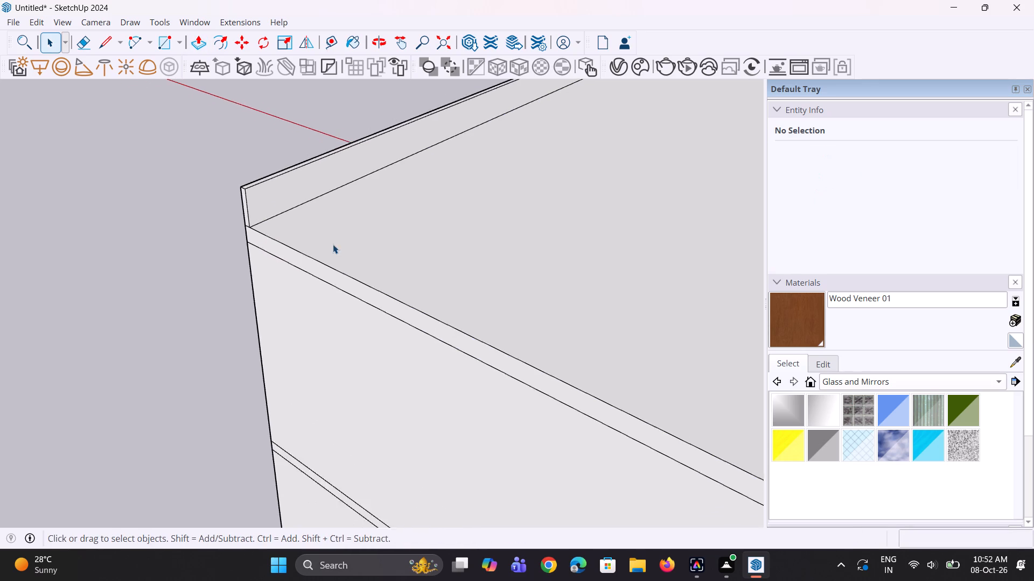
scroll(253, 214, up, 11)
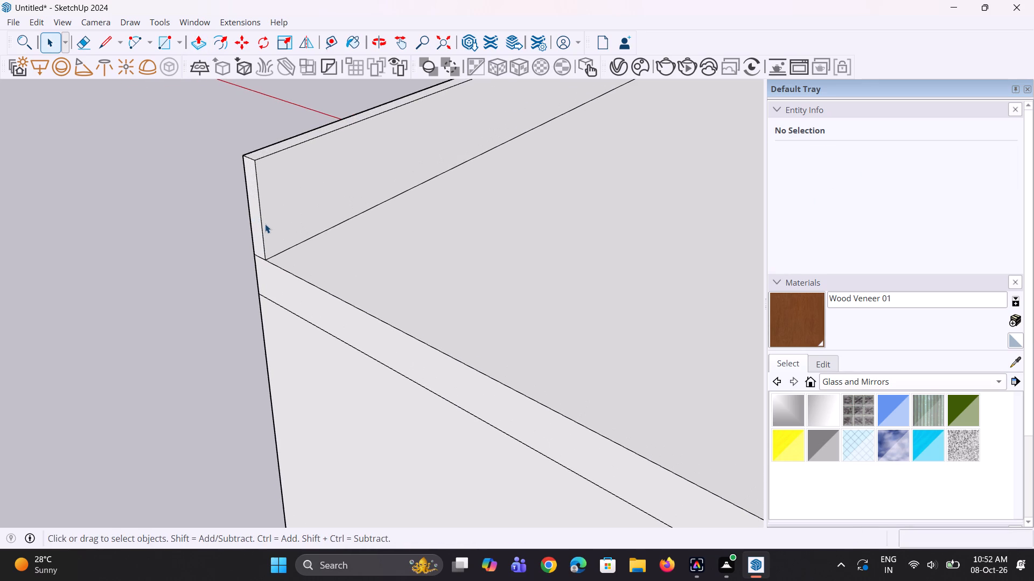
click(261, 220)
scroll(263, 238, up, 2)
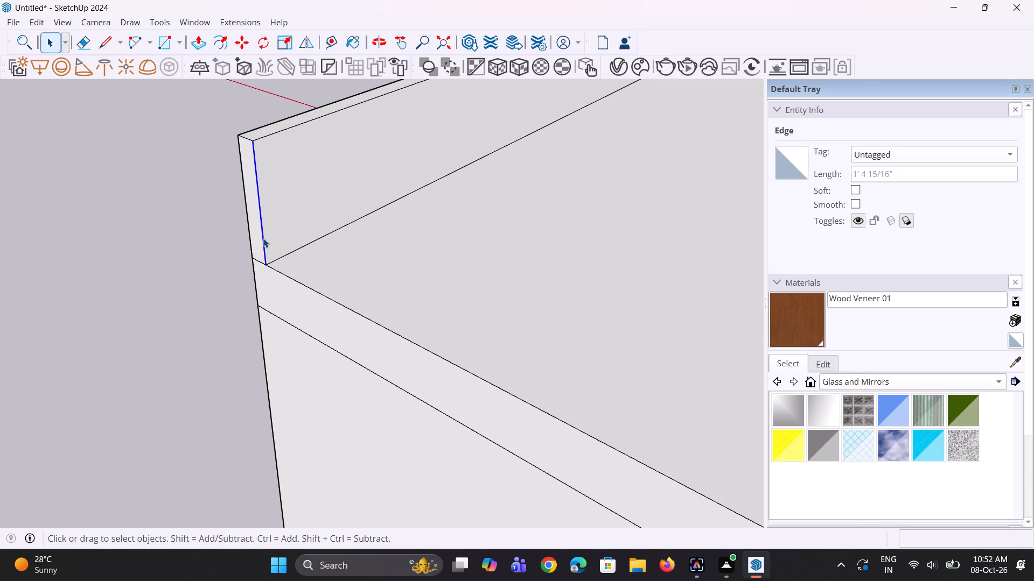
key(m)
scroll(262, 252, up, 2)
click(267, 268)
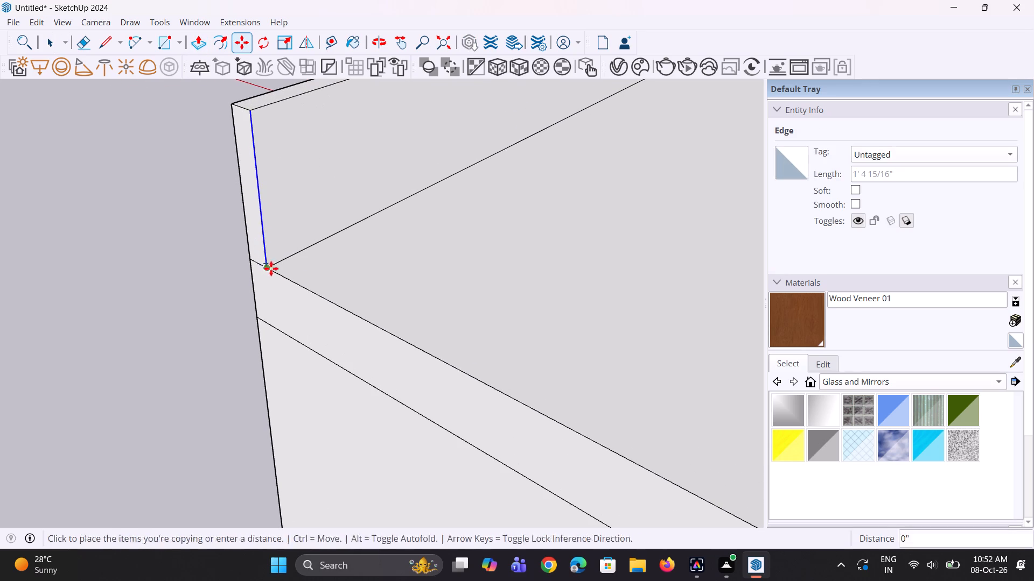
click(284, 261)
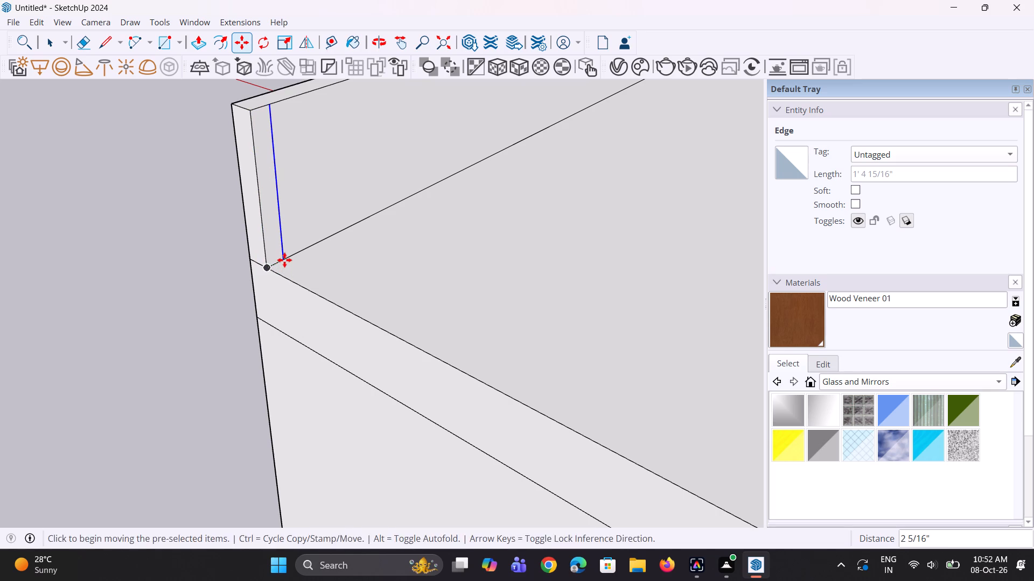
key(space)
key(space)
Push/Pull the narrow strip at the side parapet's rear end about 36' 7 7/8" along the roof's rear edge to the opposite corner.
key(p)
click(277, 237)
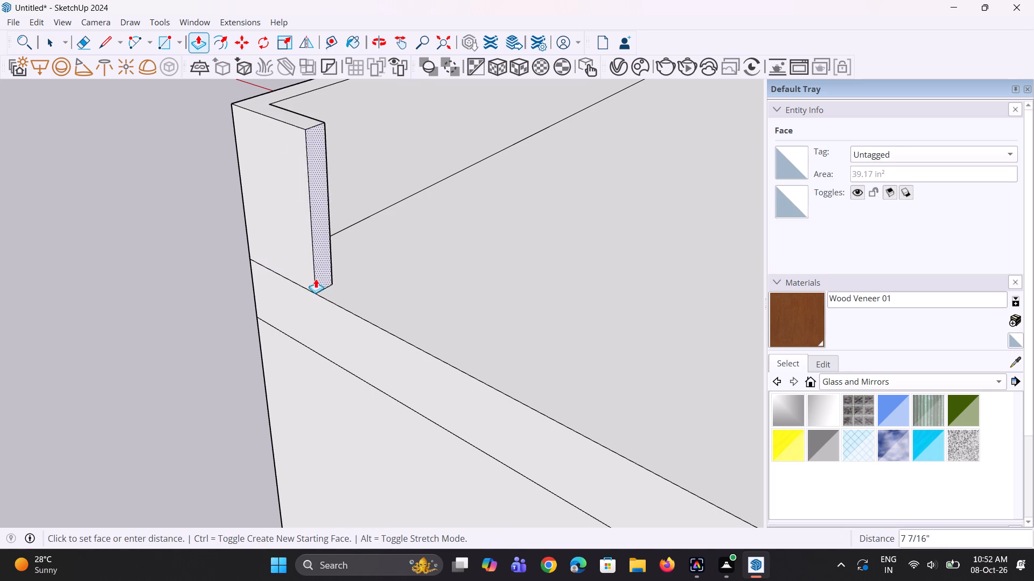
scroll(311, 279, down, 13)
scroll(401, 331, down, 7)
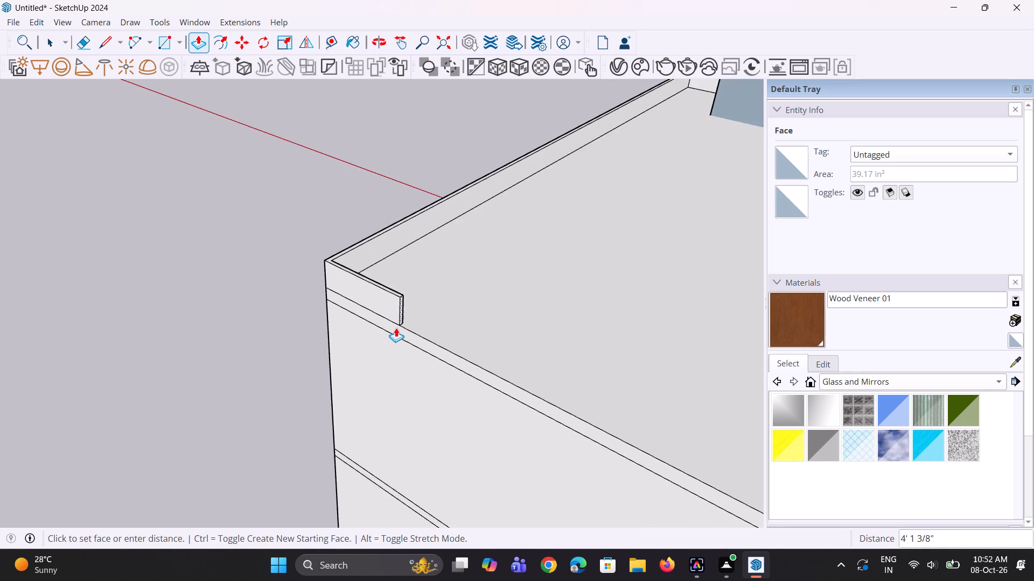
scroll(396, 328, down, 12)
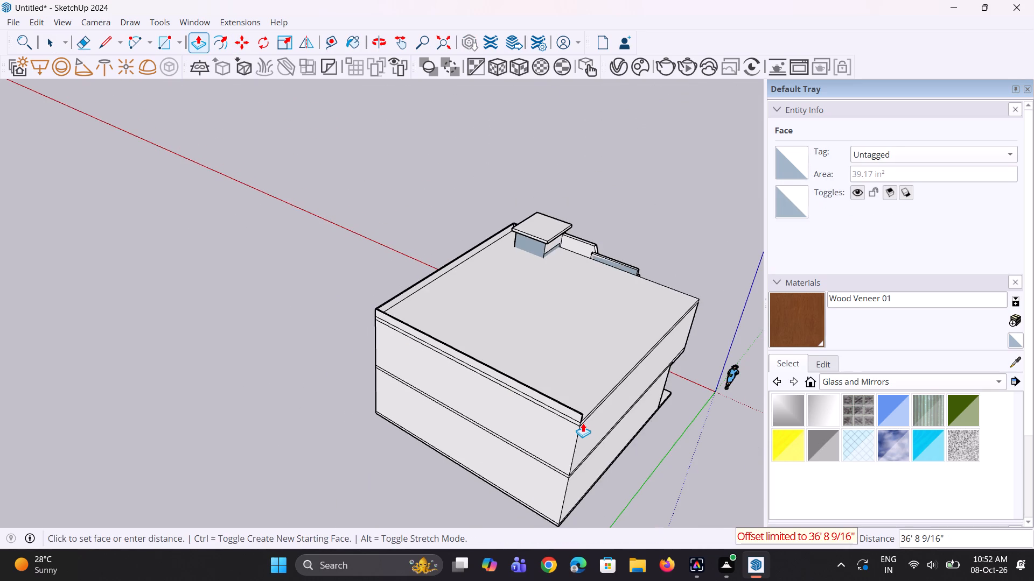
click(579, 425)
Push/Pull the rear parapet's free end face 11/16" out to the window-side wall's outer plane.
middle_drag(605, 422, 413, 382)
scroll(467, 327, down, 6)
middle_drag(596, 331, 270, 367)
scroll(317, 387, up, 3)
middle_drag(406, 431, 446, 307)
scroll(446, 307, up, 1)
scroll(446, 311, down, 6)
middle_drag(508, 350, 268, 542)
scroll(365, 355, up, 7)
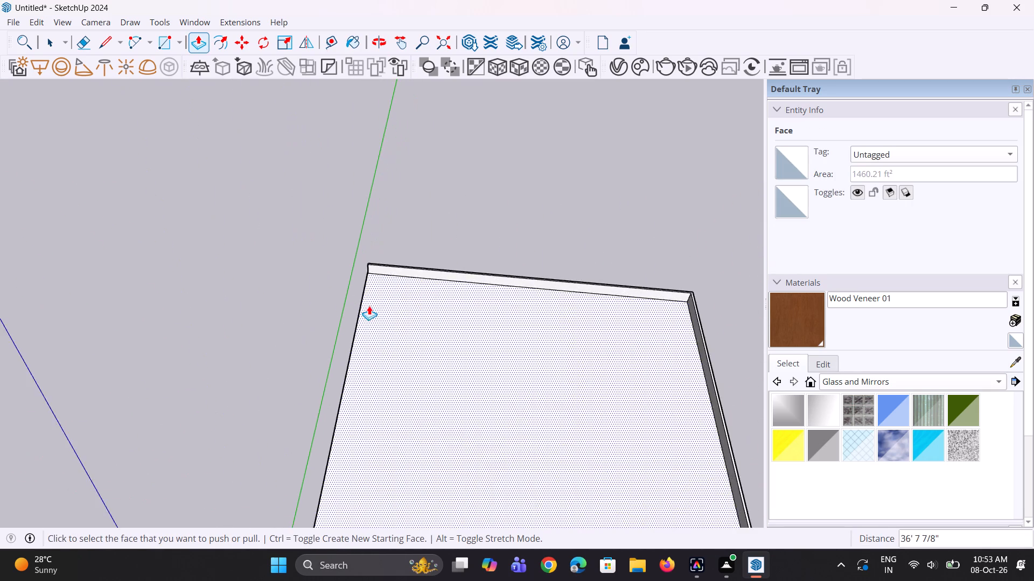
scroll(369, 306, up, 2)
middle_drag(385, 280, 410, 239)
key(space)
scroll(351, 258, up, 5)
middle_drag(364, 298, 387, 240)
scroll(375, 257, up, 5)
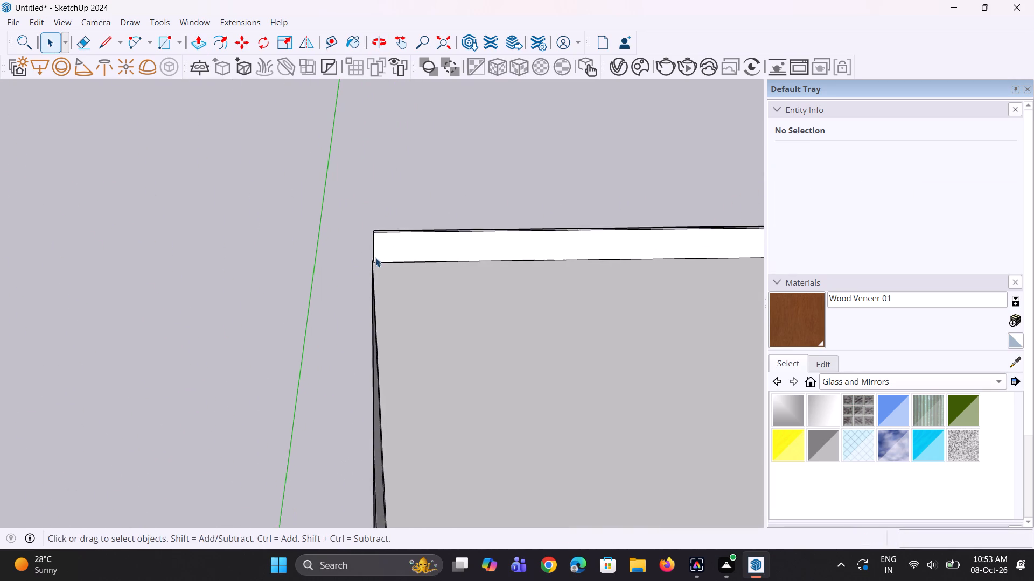
scroll(375, 258, up, 7)
click(371, 244)
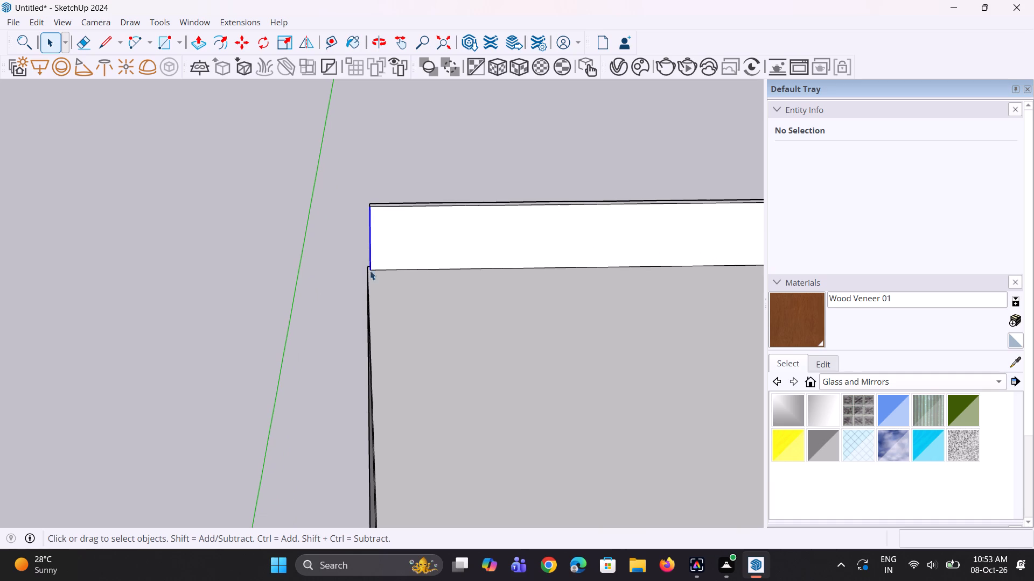
middle_drag(362, 295, 464, 335)
scroll(372, 282, up, 1)
middle_drag(372, 282, 437, 309)
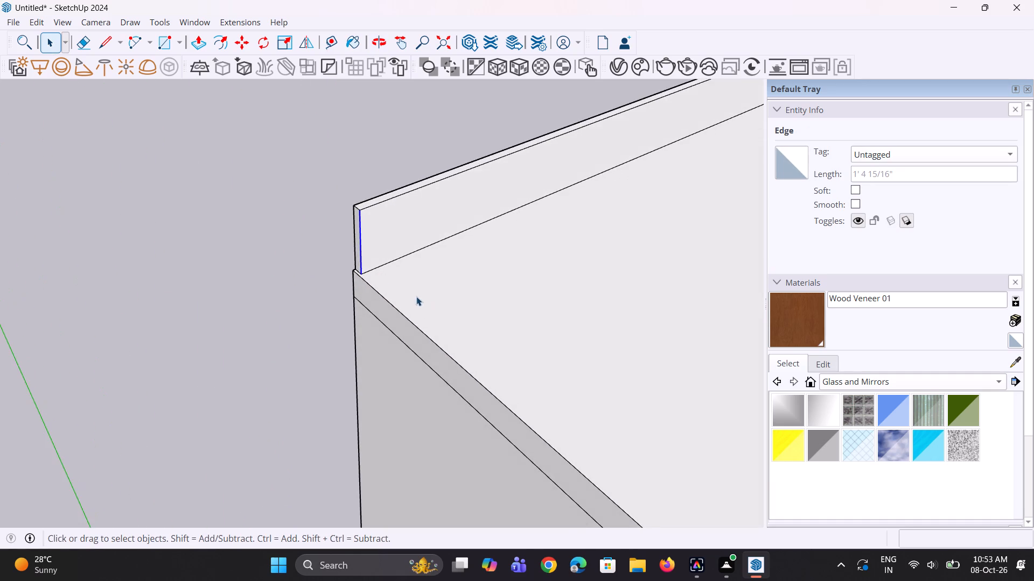
key(space)
key(space)
scroll(351, 250, up, 3)
drag(321, 236, 319, 242)
scroll(336, 263, up, 3)
key(p)
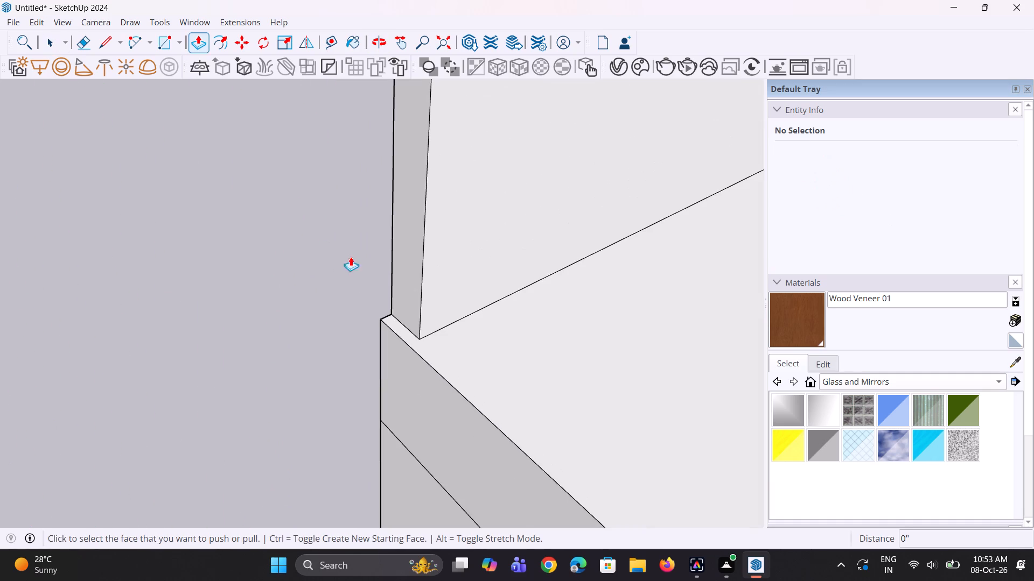
click(403, 281)
click(411, 417)
Copy the inner vertical edge at the rear parapet's free end a short distance along the parapet's inner face.
middle_drag(449, 419, 443, 414)
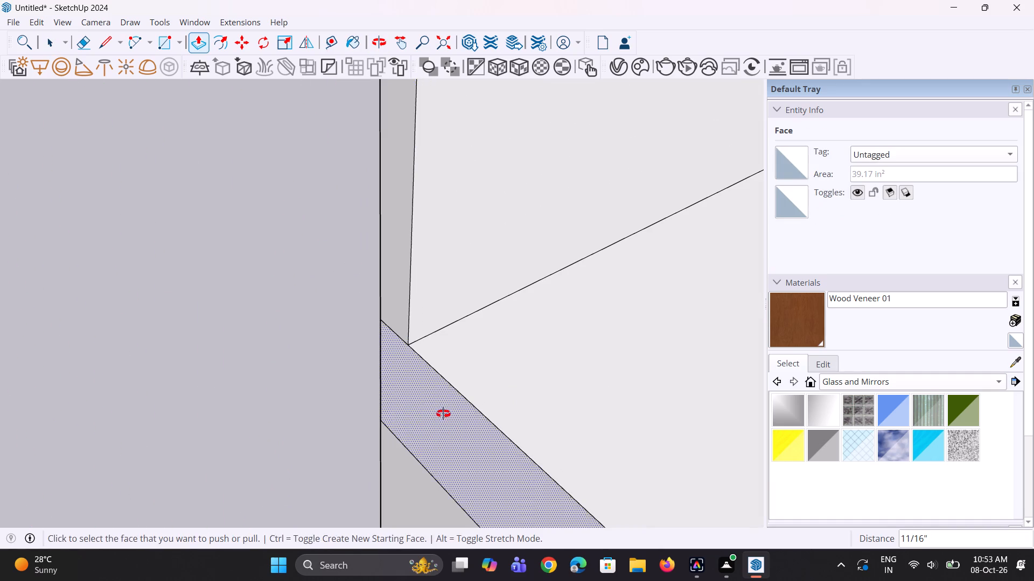
middle_drag(443, 414, 427, 401)
key(space)
click(406, 308)
key(m)
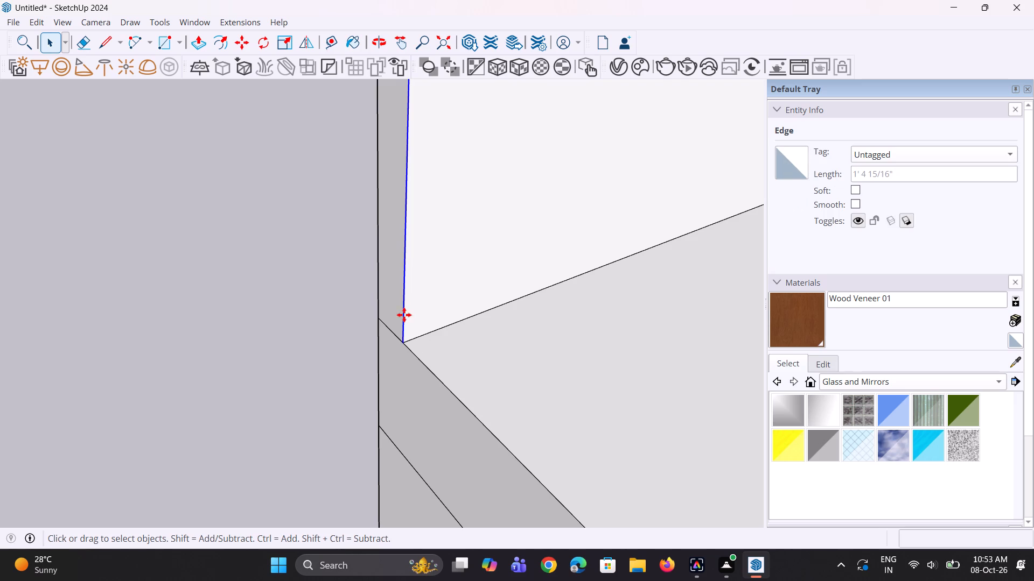
click(404, 345)
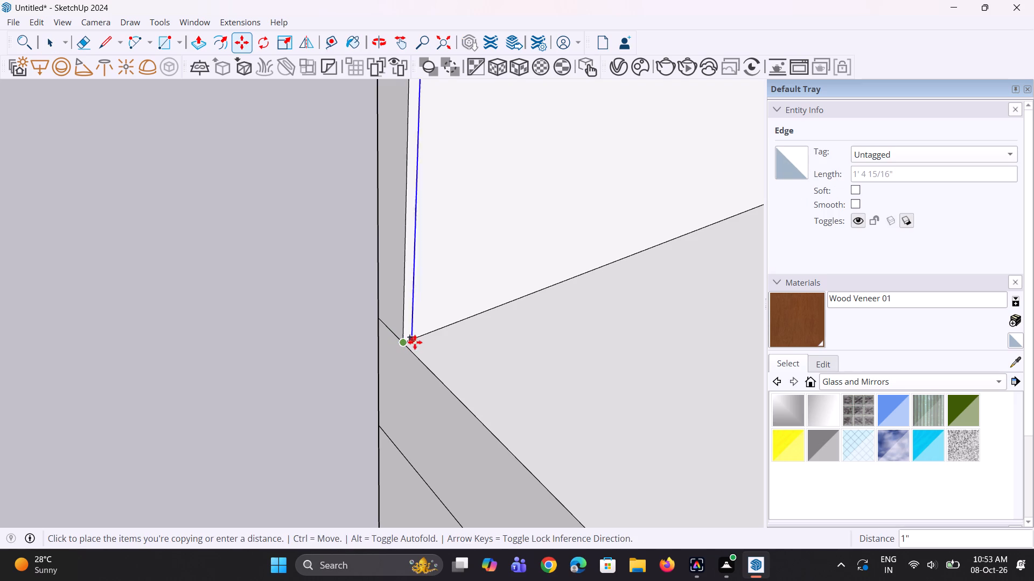
click(440, 328)
scroll(428, 329, down, 5)
key(space)
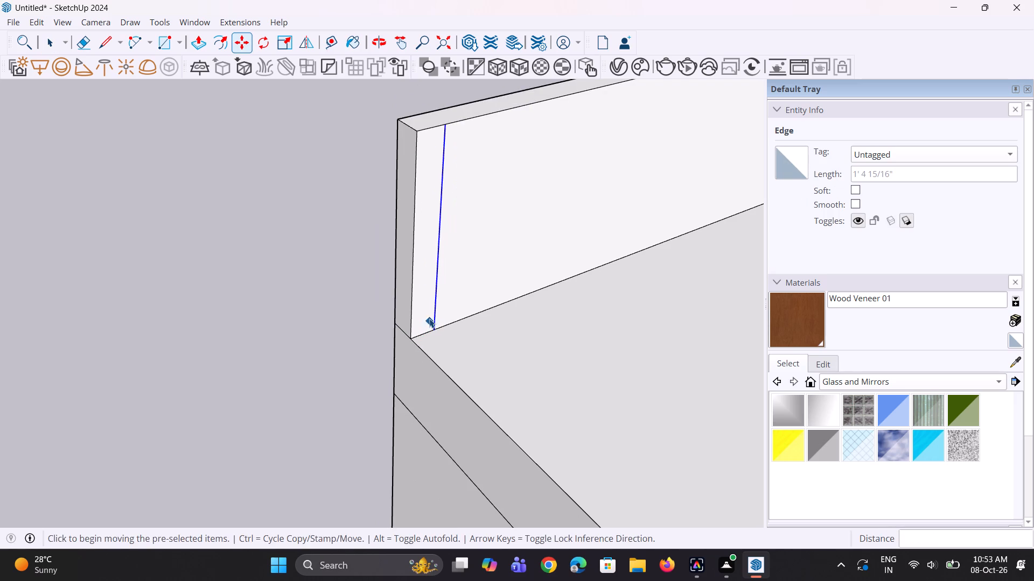
Push/Pull the narrow strip at the rear parapet's end about 3' 2" along the window-side roof edge, plus a further 7' 10".
key(space)
text(p)
click(430, 310)
scroll(453, 361, down, 3)
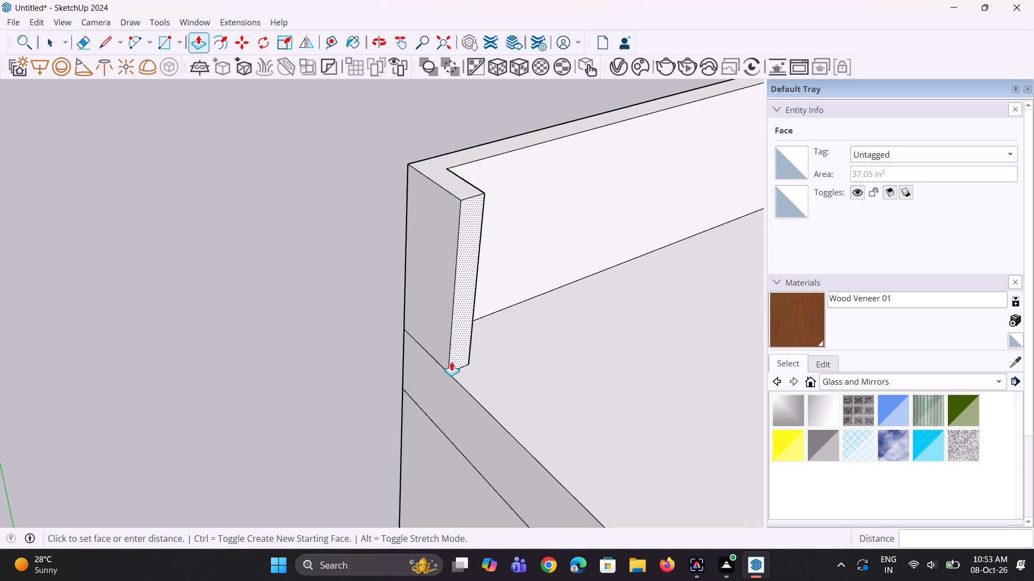
scroll(451, 362, down, 13)
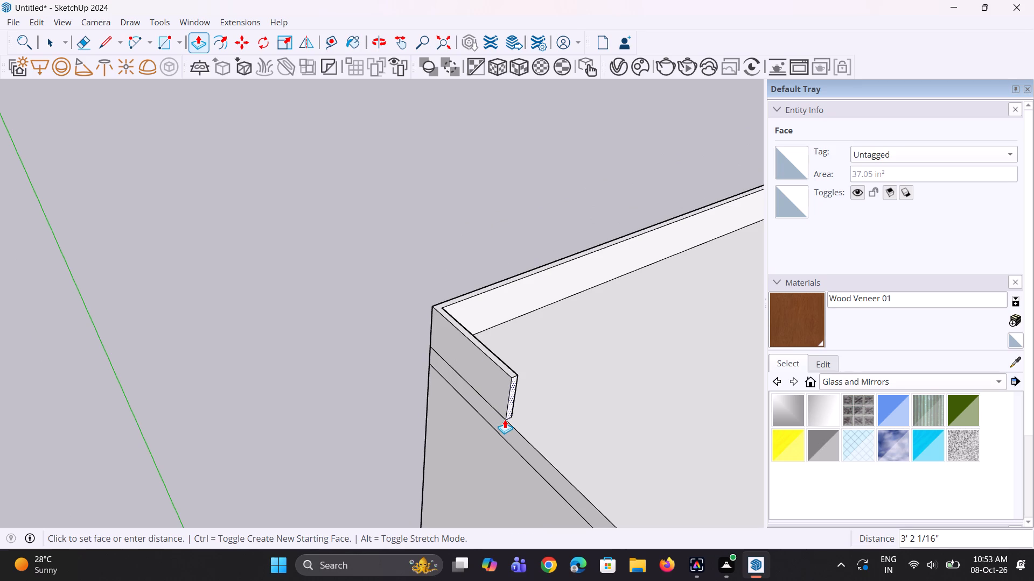
click(505, 419)
scroll(416, 327, down, 7)
scroll(460, 401, up, 4)
click(440, 336)
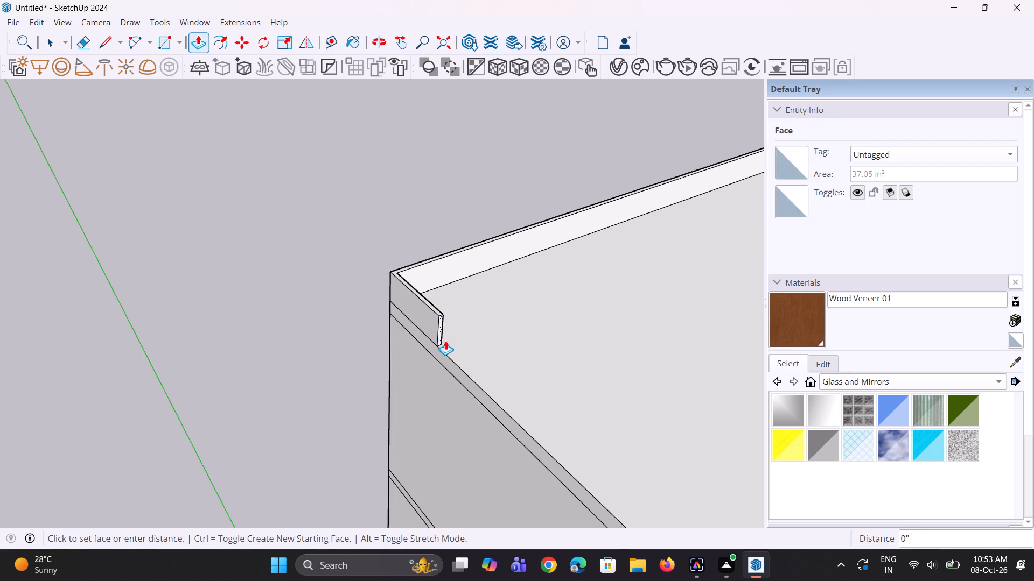
click(583, 488)
scroll(366, 290, down, 14)
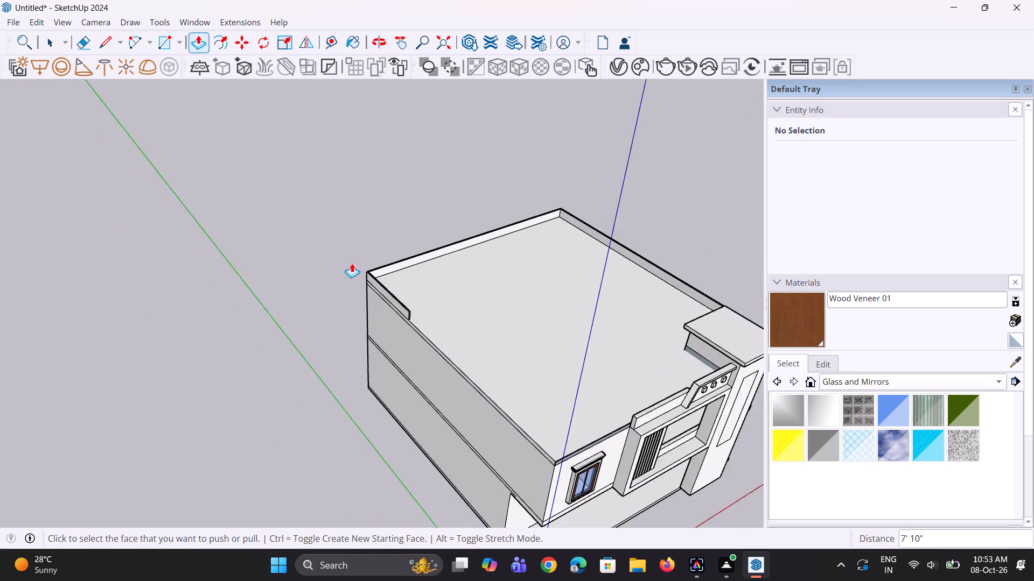
Extend the window-side parapet's end face another 13' 11 9/16" toward the front of the roof.
scroll(352, 263, down, 5)
scroll(435, 377, up, 10)
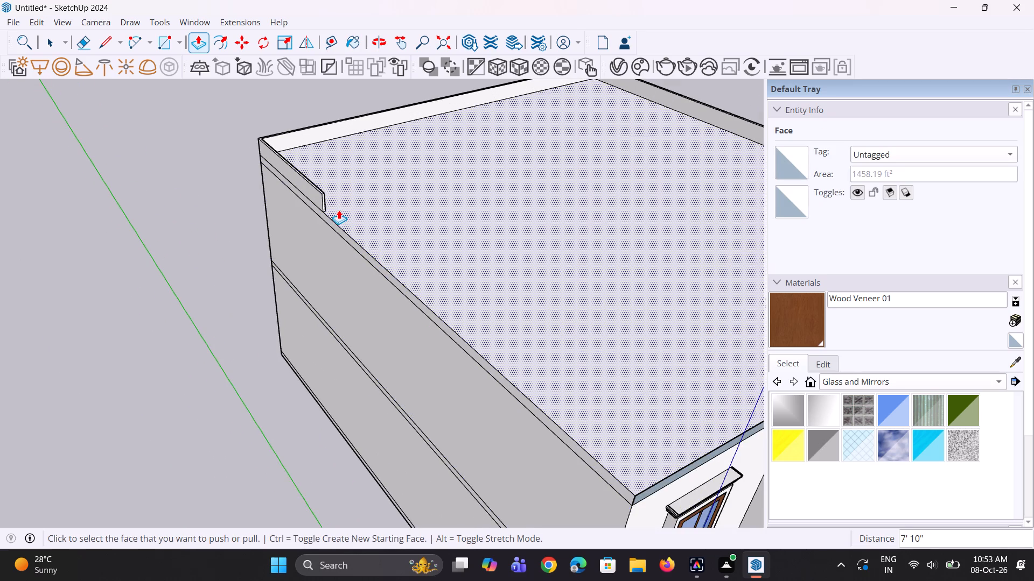
scroll(337, 209, up, 1)
click(326, 202)
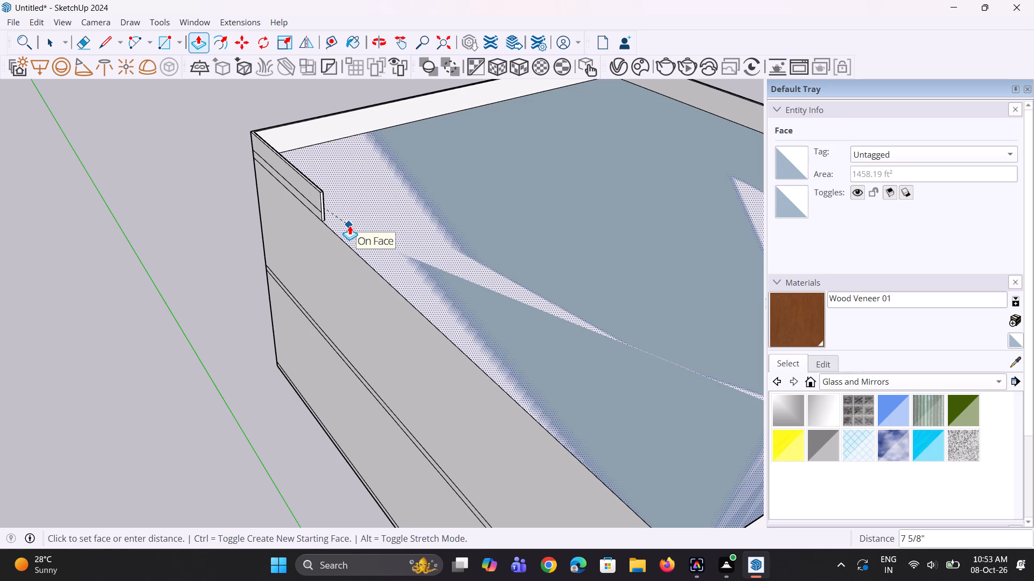
key(Escape)
scroll(333, 212, up, 5)
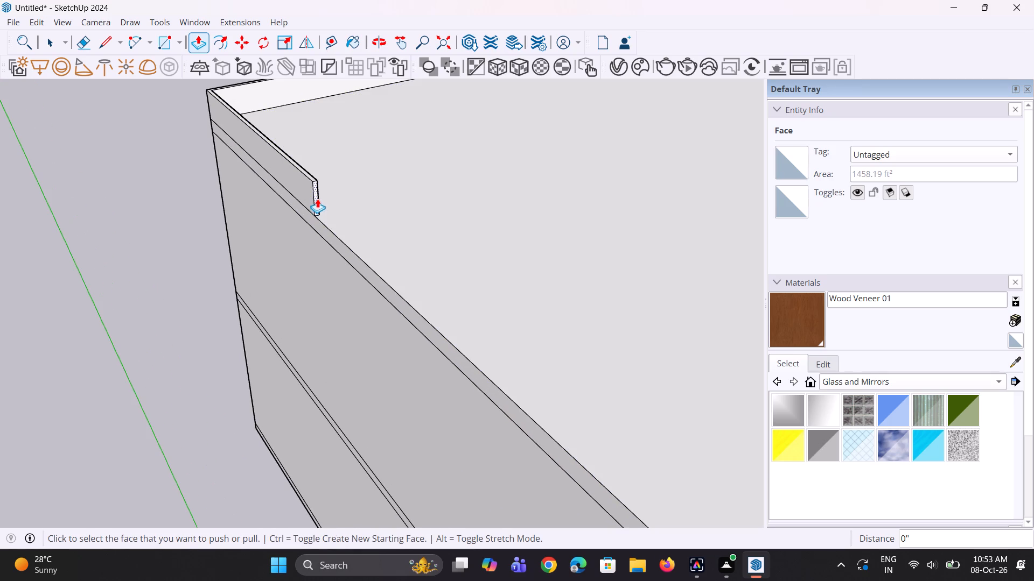
click(317, 198)
click(570, 461)
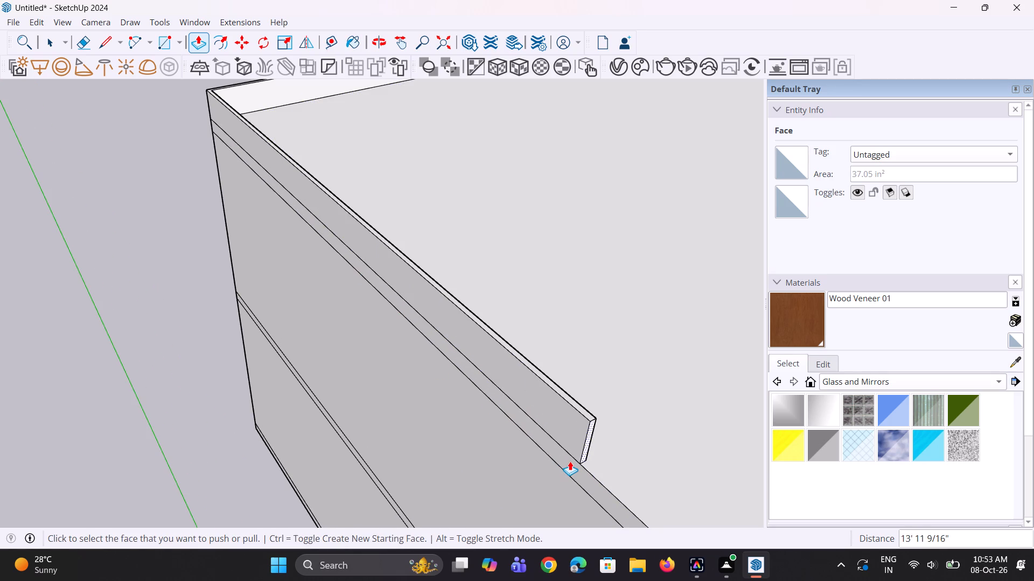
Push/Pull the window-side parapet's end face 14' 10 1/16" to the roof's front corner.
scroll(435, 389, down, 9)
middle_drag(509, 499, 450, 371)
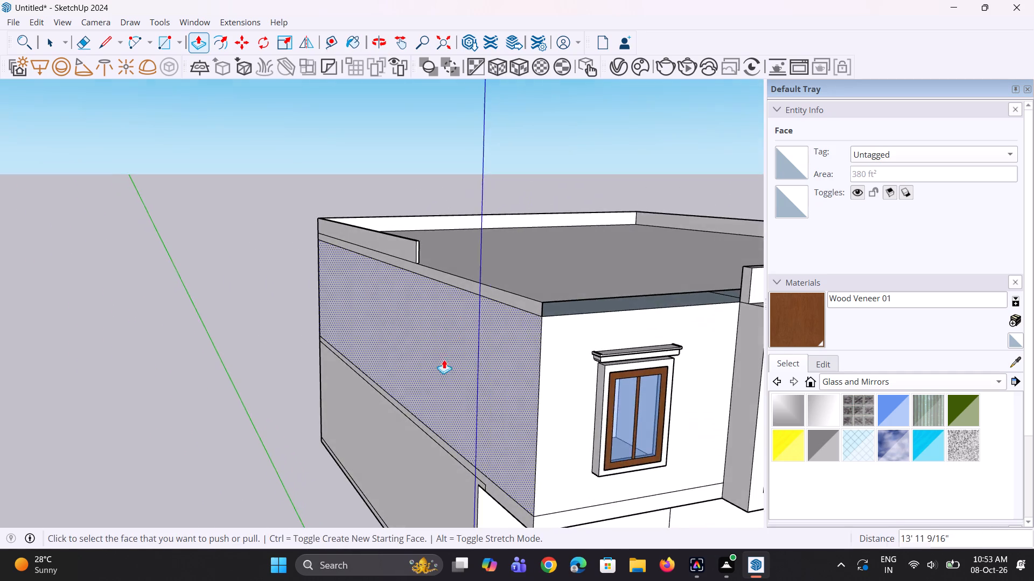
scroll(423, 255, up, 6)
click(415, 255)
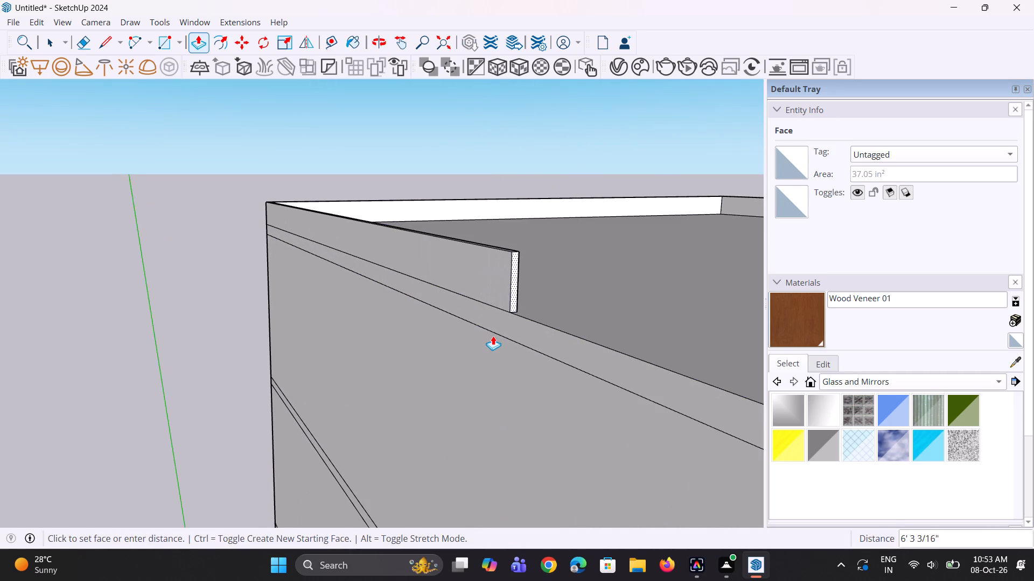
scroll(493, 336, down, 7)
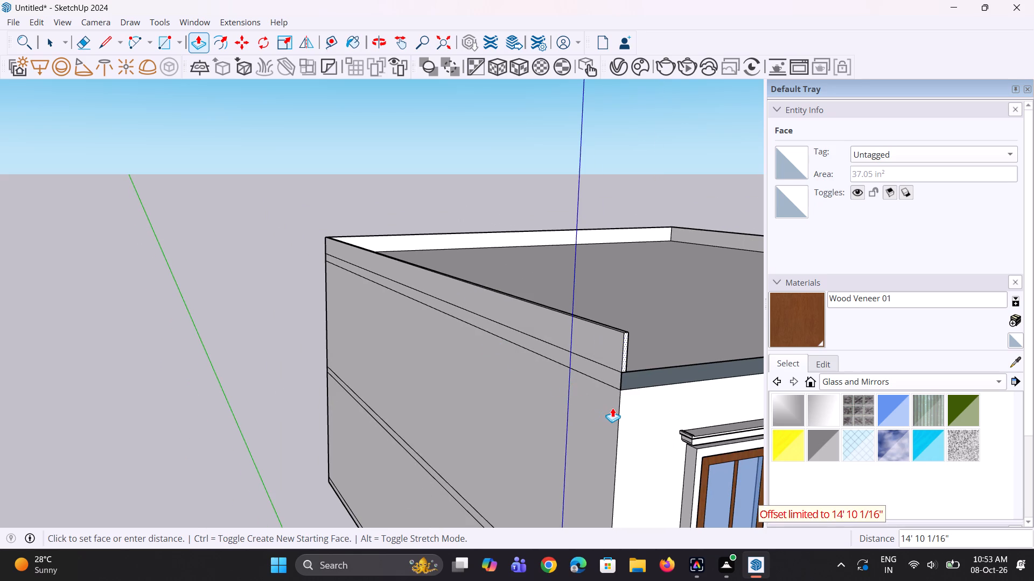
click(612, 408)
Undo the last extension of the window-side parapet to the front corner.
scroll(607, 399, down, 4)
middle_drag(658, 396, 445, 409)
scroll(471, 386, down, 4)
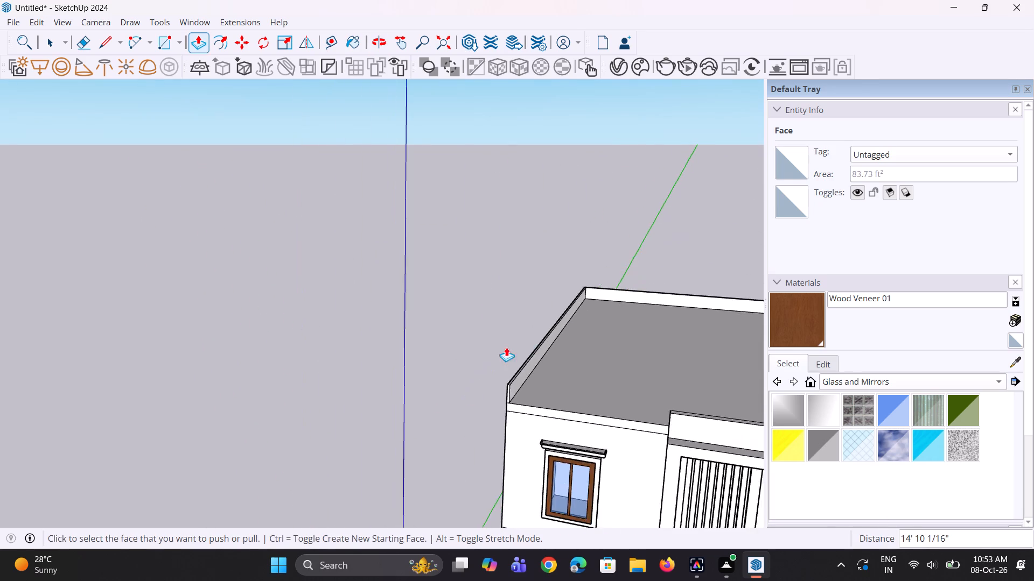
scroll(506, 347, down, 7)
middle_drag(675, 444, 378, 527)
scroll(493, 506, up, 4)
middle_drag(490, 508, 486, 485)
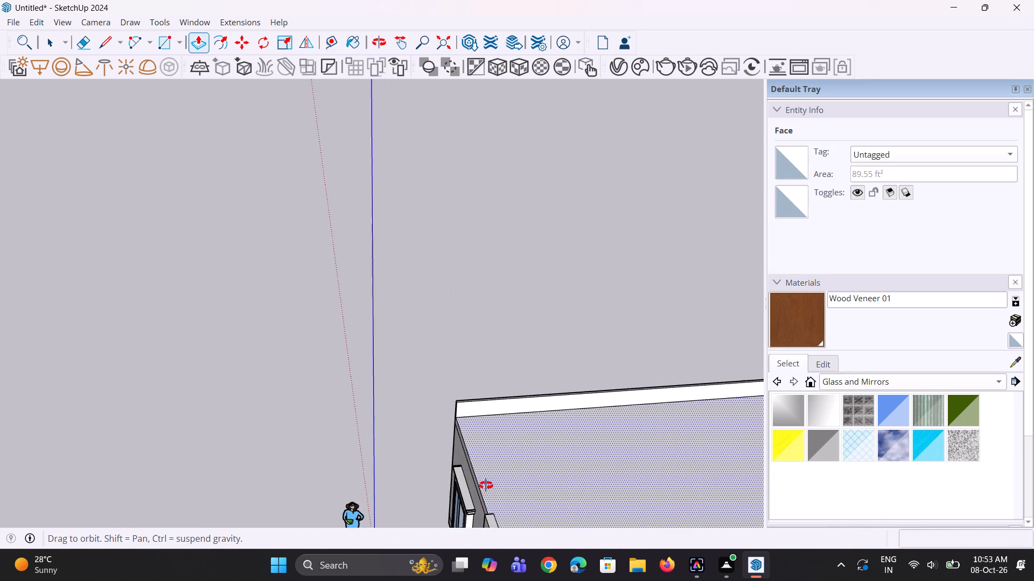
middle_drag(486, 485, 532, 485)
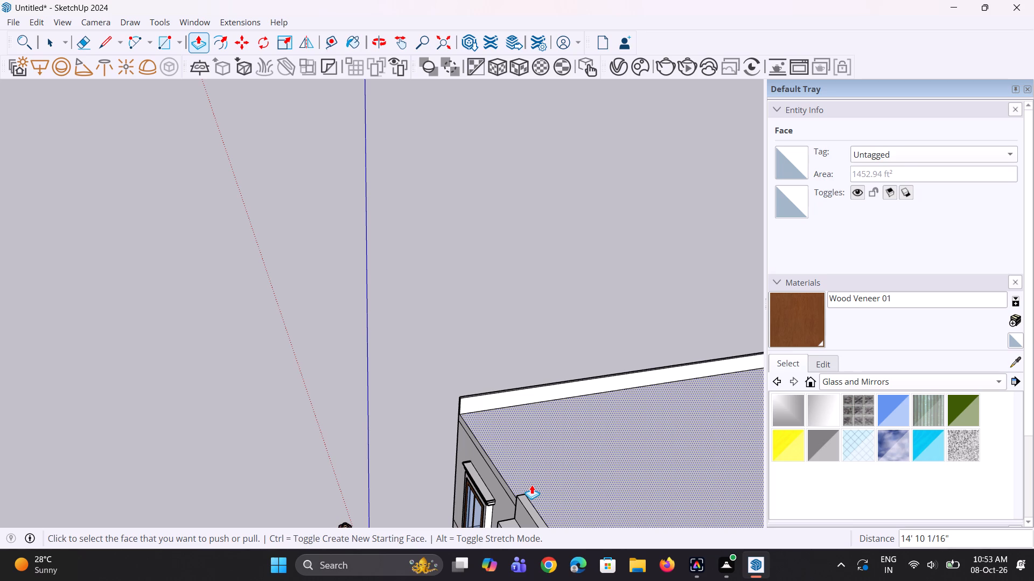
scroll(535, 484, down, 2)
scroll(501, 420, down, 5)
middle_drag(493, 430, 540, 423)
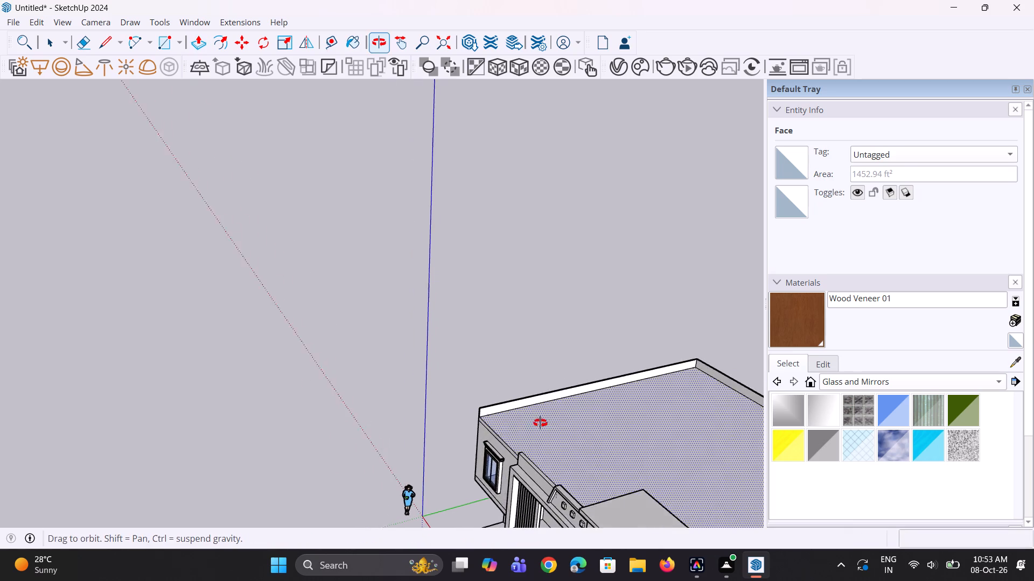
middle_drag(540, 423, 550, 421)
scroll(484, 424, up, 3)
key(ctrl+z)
Draw a rectangle about 11' 2" by 7 5/8" over the open strip below the roof's front edge, above the window.
scroll(635, 389, up, 1)
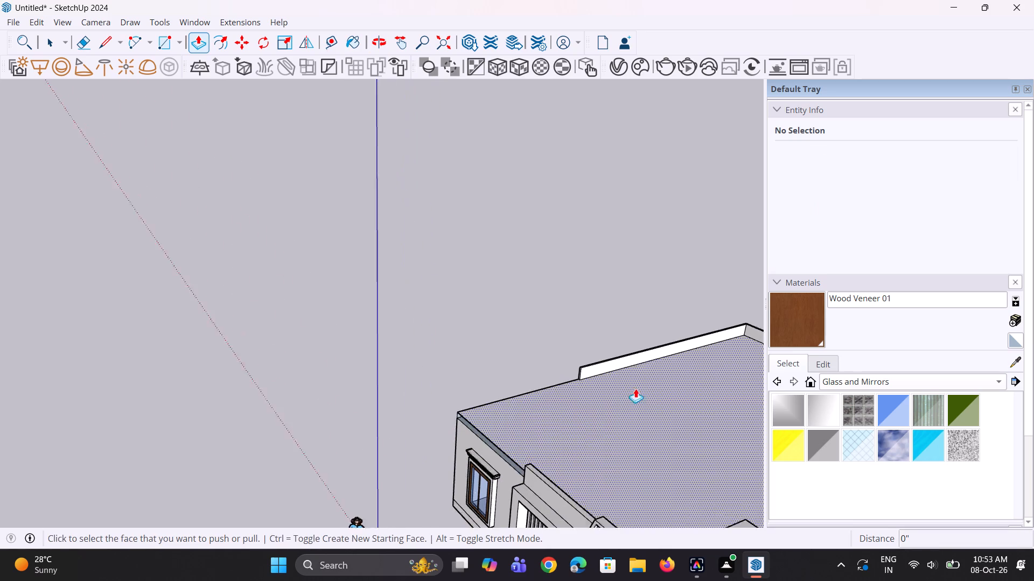
scroll(635, 388, up, 2)
scroll(567, 377, up, 2)
middle_drag(560, 371, 674, 418)
scroll(343, 423, up, 3)
middle_drag(396, 485, 512, 449)
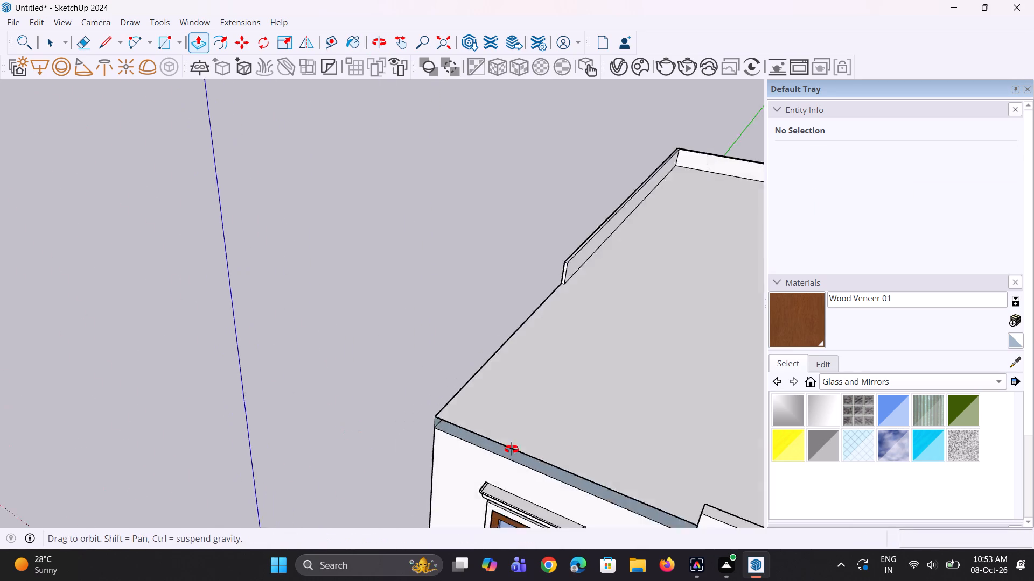
middle_drag(512, 449, 571, 396)
middle_click(571, 396)
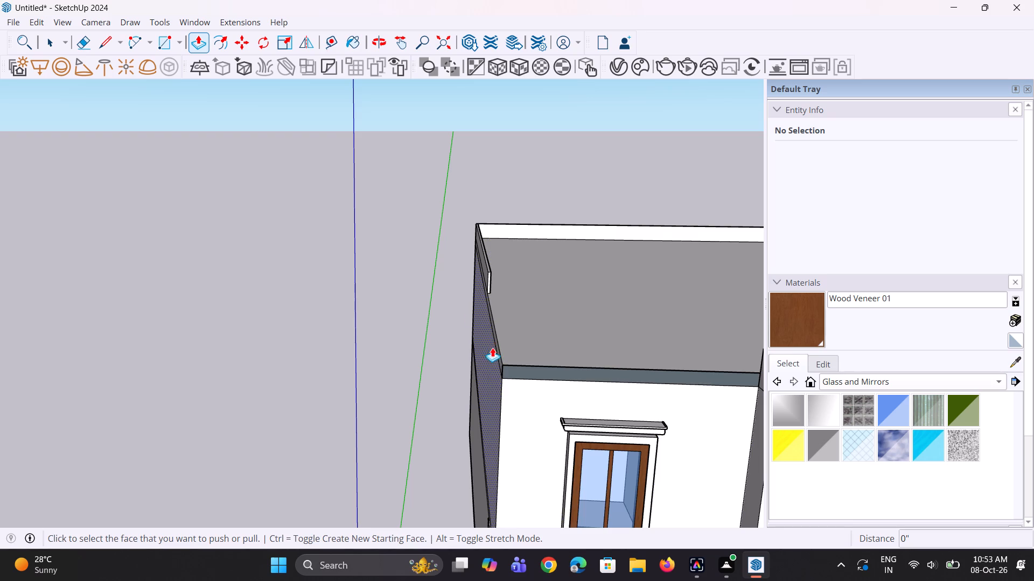
key(r)
click(507, 367)
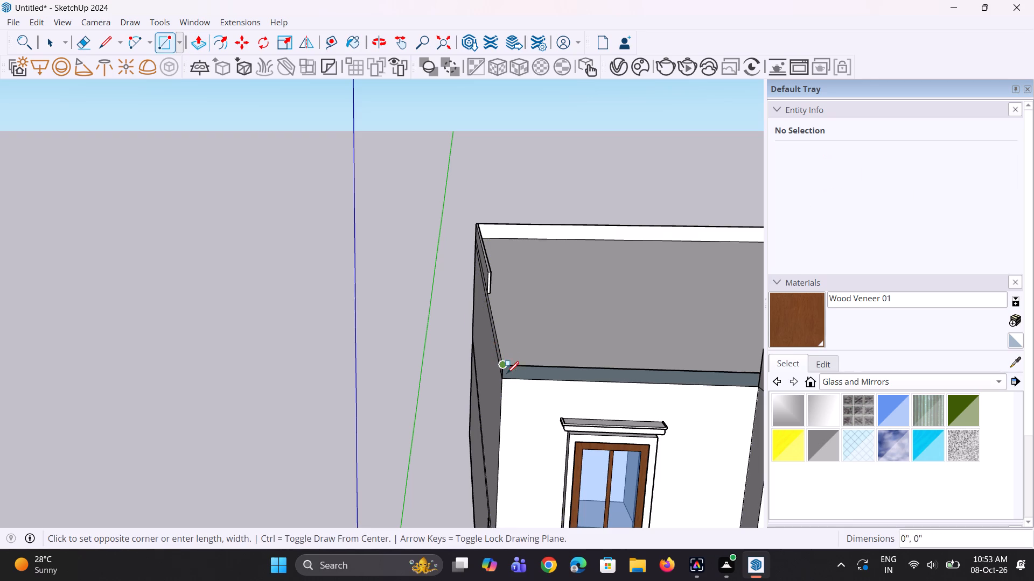
click(752, 385)
Push/Pull the window-side parapet's end face about 11' 3" toward the roof's front corner.
scroll(493, 401, down, 5)
middle_drag(486, 401, 535, 396)
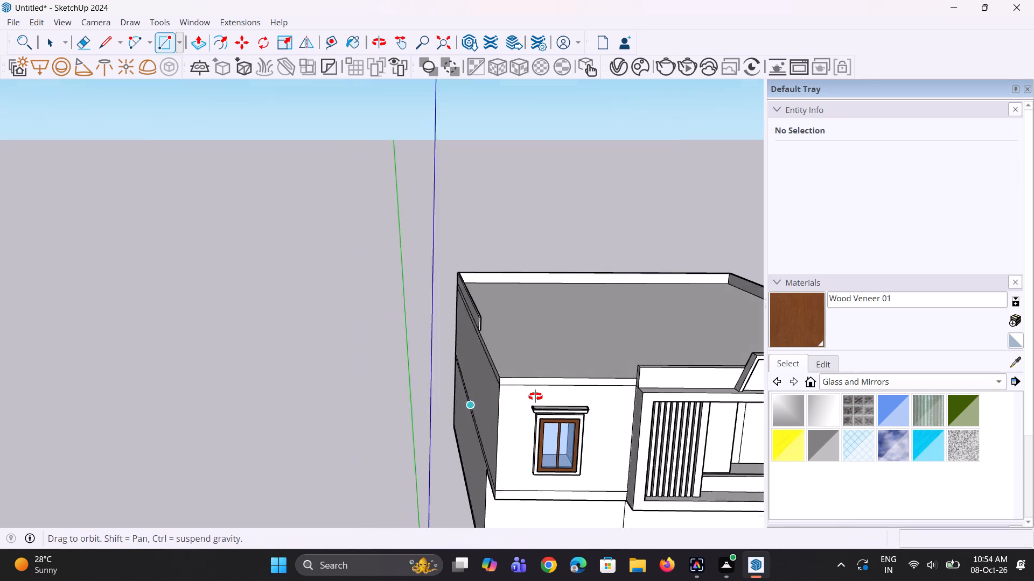
middle_drag(535, 396, 536, 396)
scroll(465, 339, up, 3)
key(space)
scroll(469, 332, up, 7)
key(p)
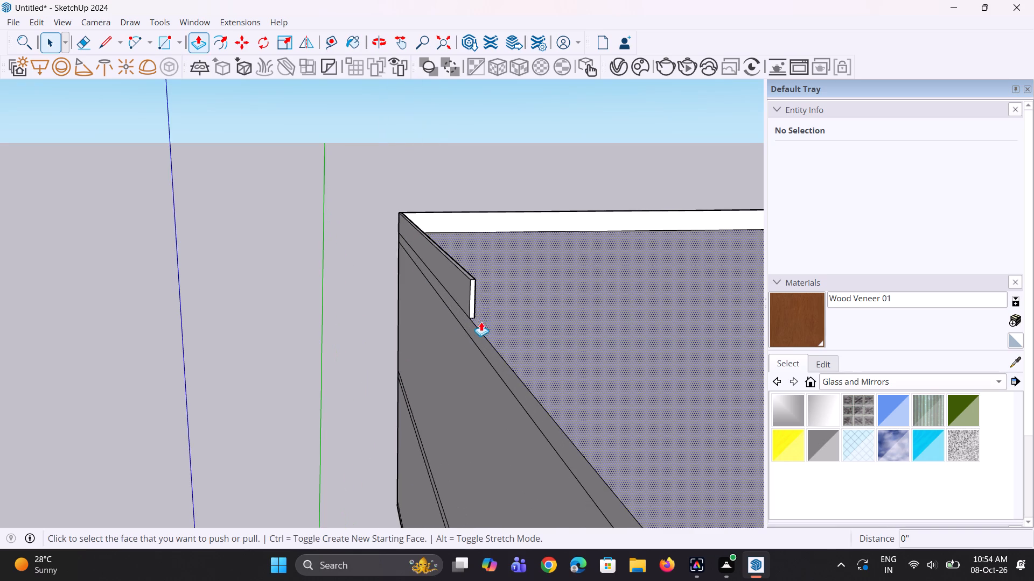
scroll(476, 305, up, 1)
click(472, 304)
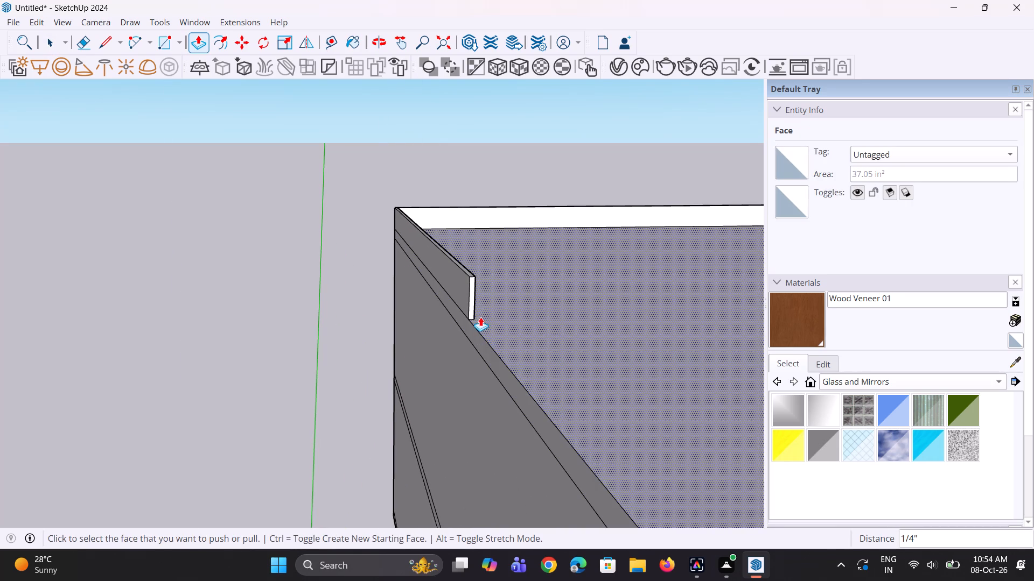
click(474, 306)
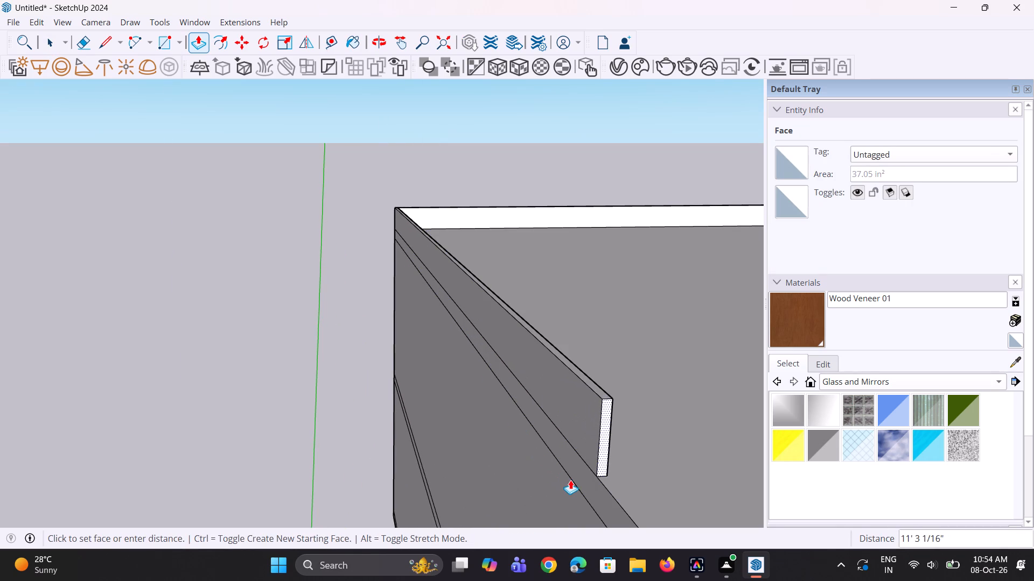
click(570, 480)
Examine the window-side parapet and the whole front facade from farther away.
scroll(462, 330, down, 7)
middle_drag(511, 454, 511, 466)
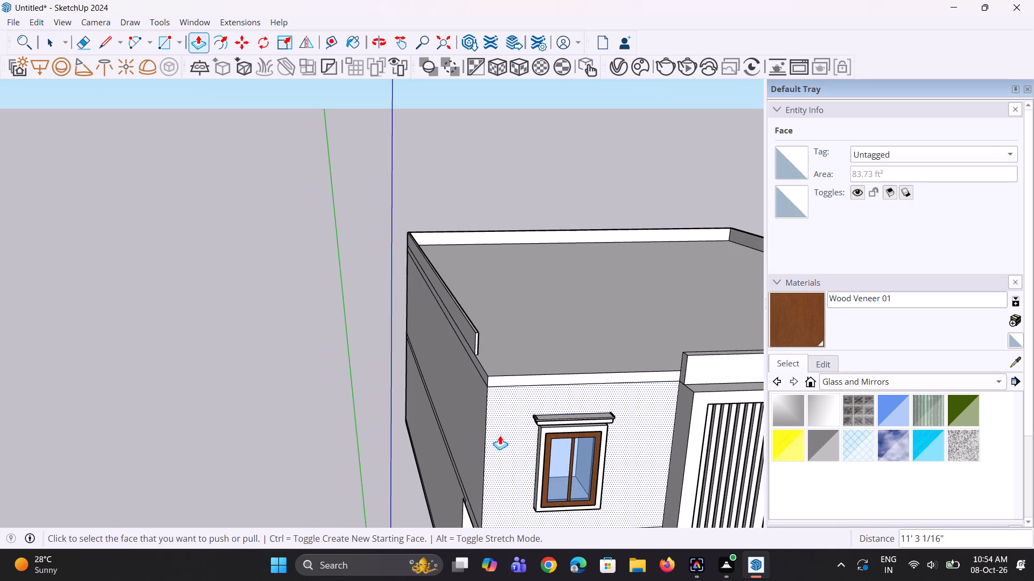
scroll(483, 412, down, 10)
middle_drag(658, 440, 567, 388)
scroll(573, 384, down, 1)
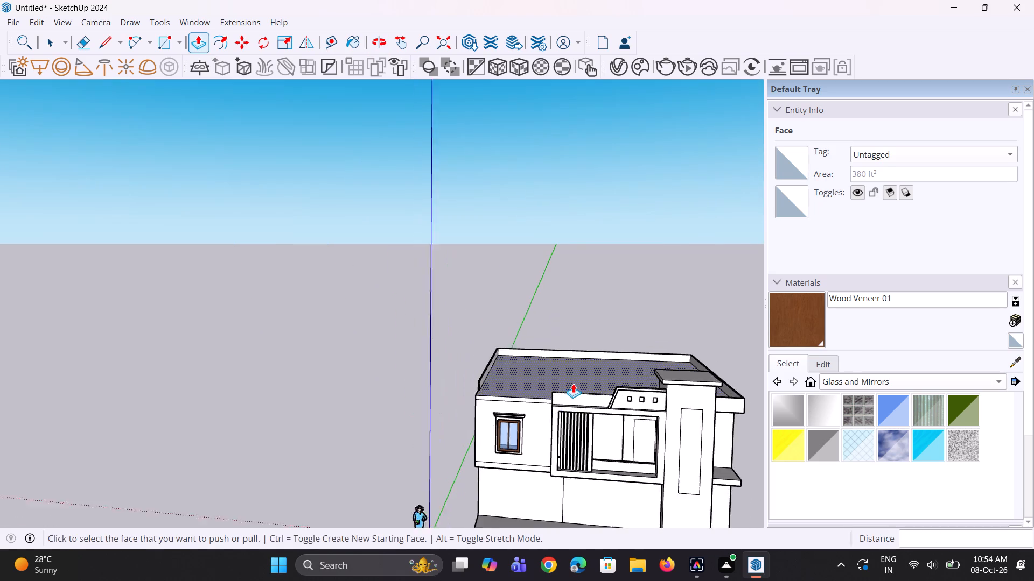
scroll(573, 384, down, 3)
middle_drag(592, 402, 578, 375)
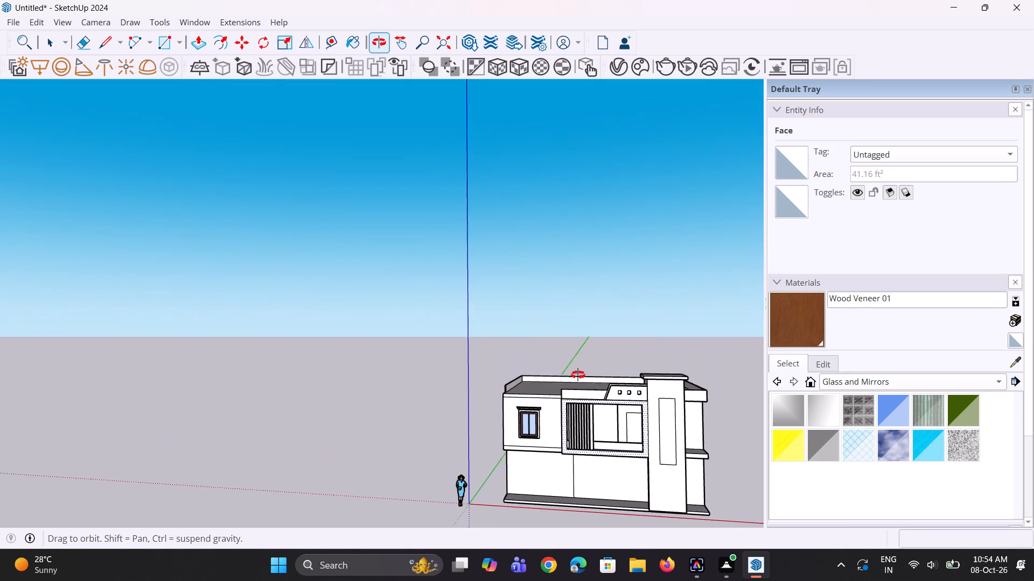
Examine the front facade and the roof-edge parapets of the building from several angles.
middle_drag(578, 375, 574, 394)
scroll(694, 450, up, 1)
middle_drag(697, 454, 704, 443)
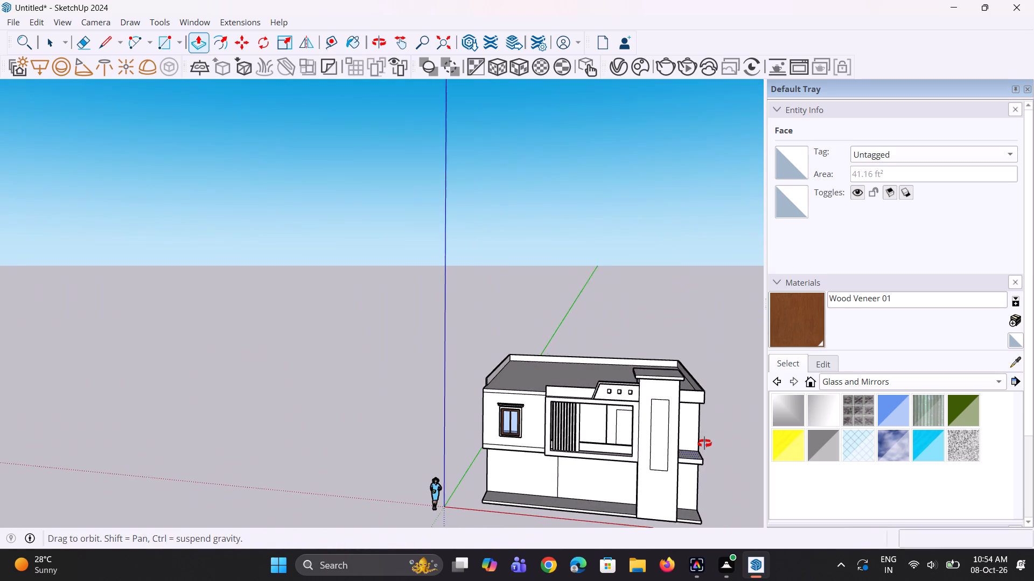
middle_drag(704, 443, 712, 439)
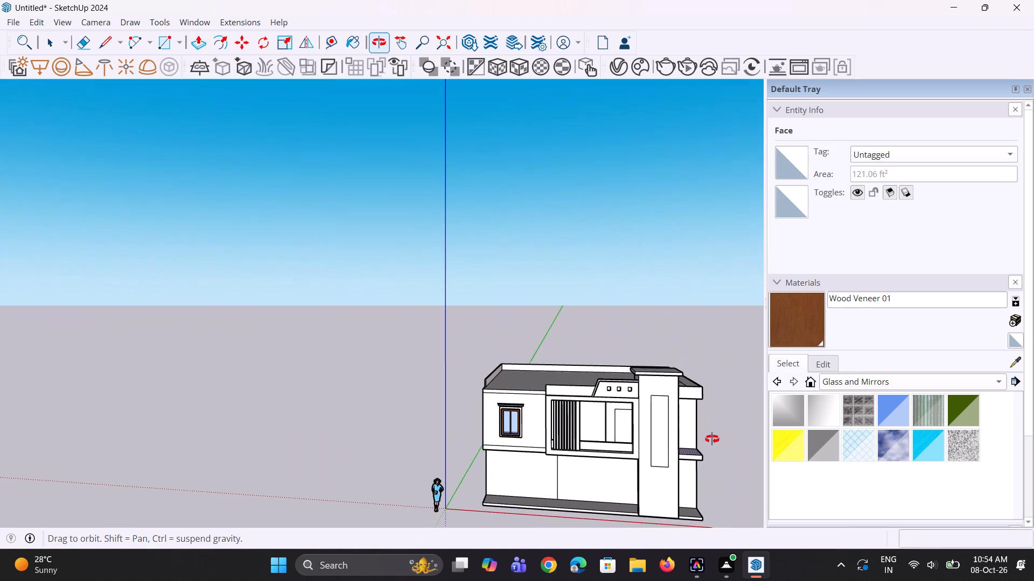
middle_drag(712, 439, 710, 405)
scroll(534, 380, down, 5)
middle_drag(531, 389, 588, 443)
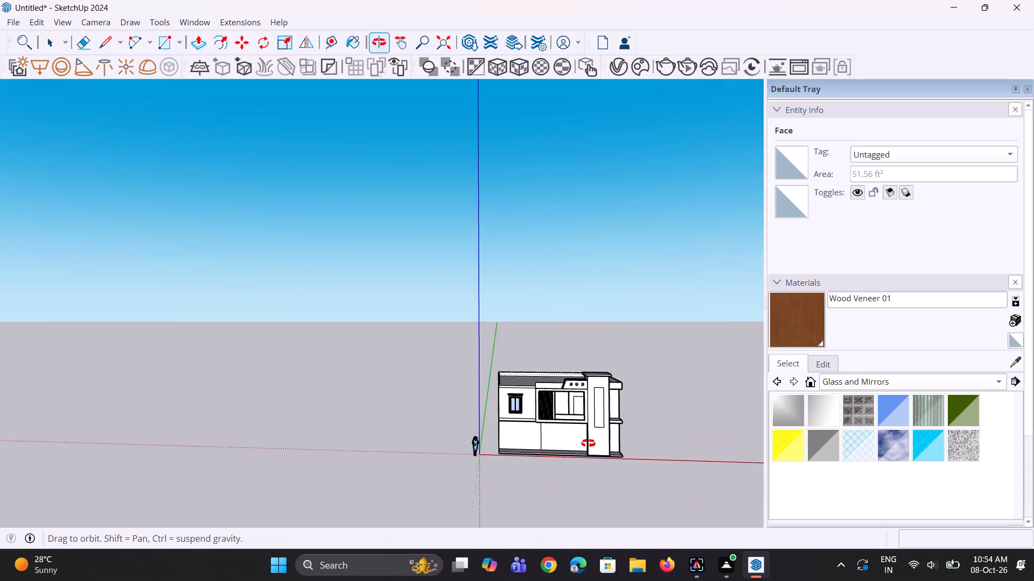
middle_drag(588, 443, 666, 477)
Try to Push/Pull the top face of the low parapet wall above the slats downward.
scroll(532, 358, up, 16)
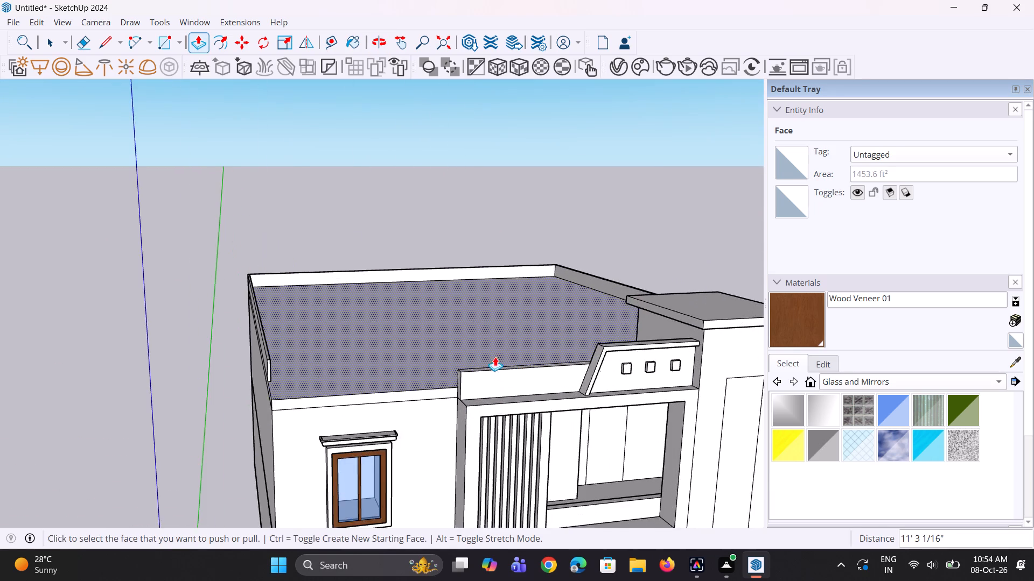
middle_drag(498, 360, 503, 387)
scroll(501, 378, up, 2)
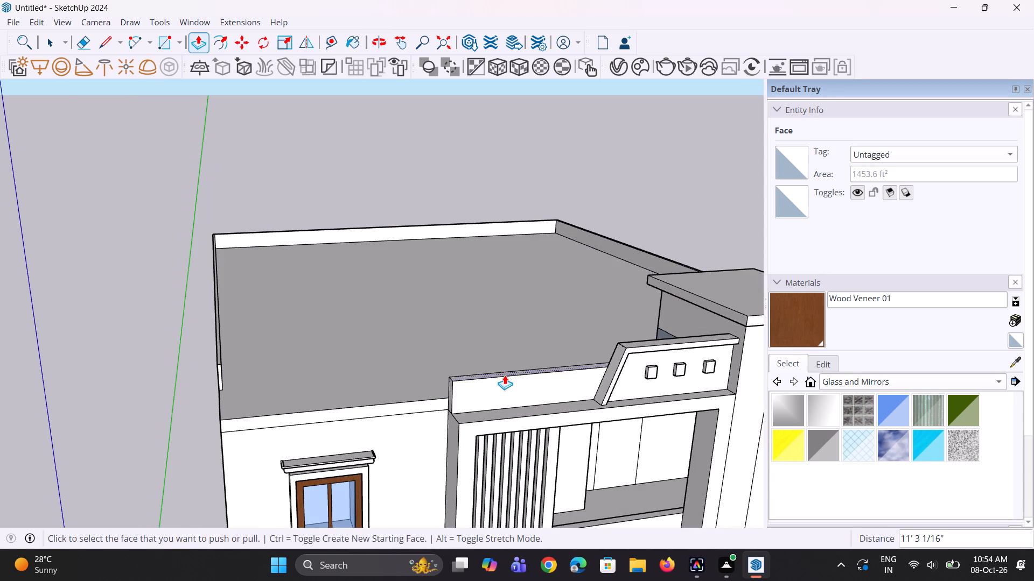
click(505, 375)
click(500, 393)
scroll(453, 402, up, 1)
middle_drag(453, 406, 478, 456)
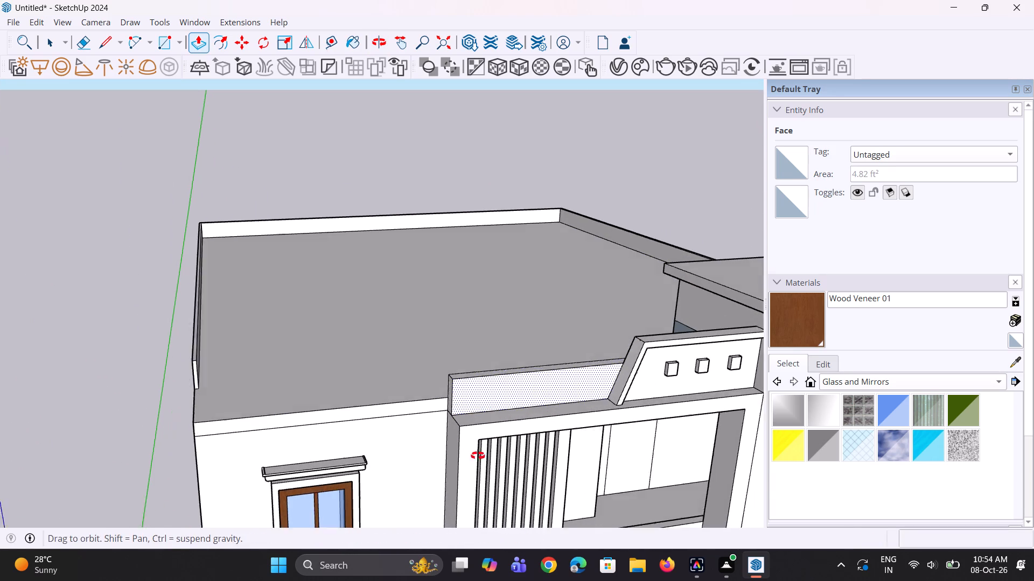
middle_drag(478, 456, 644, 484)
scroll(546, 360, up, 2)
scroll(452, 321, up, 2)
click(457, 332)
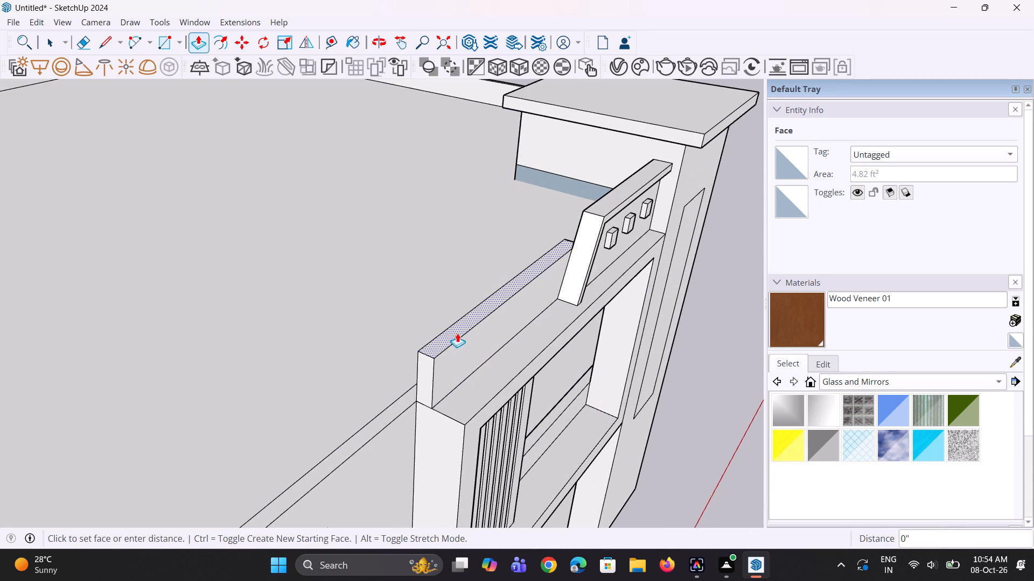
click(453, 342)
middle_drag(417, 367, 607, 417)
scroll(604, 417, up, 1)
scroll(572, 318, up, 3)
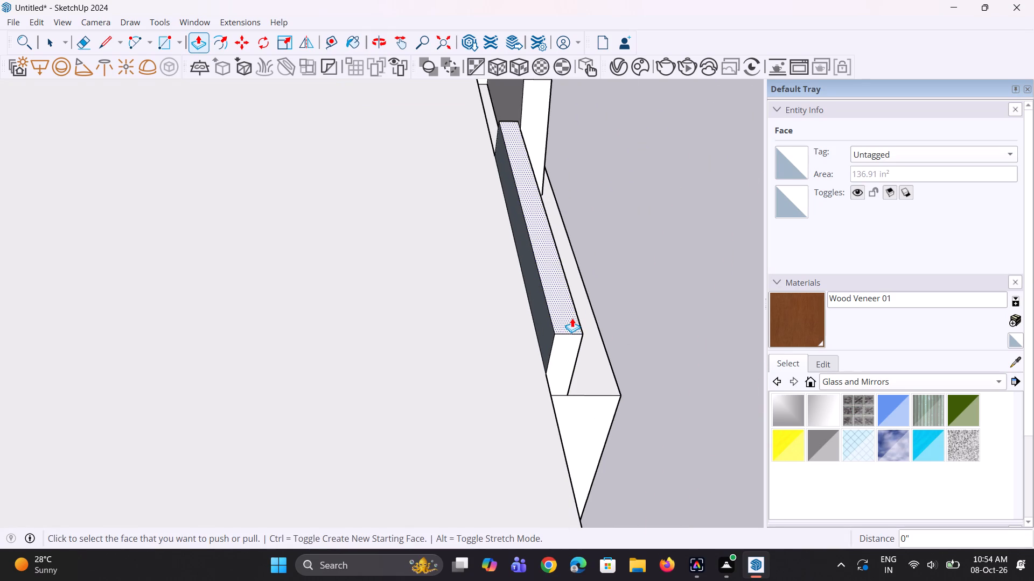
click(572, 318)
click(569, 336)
Draw a line along the low parapet wall's front face, from its window-side edge to the slanted panel.
middle_drag(567, 342, 753, 307)
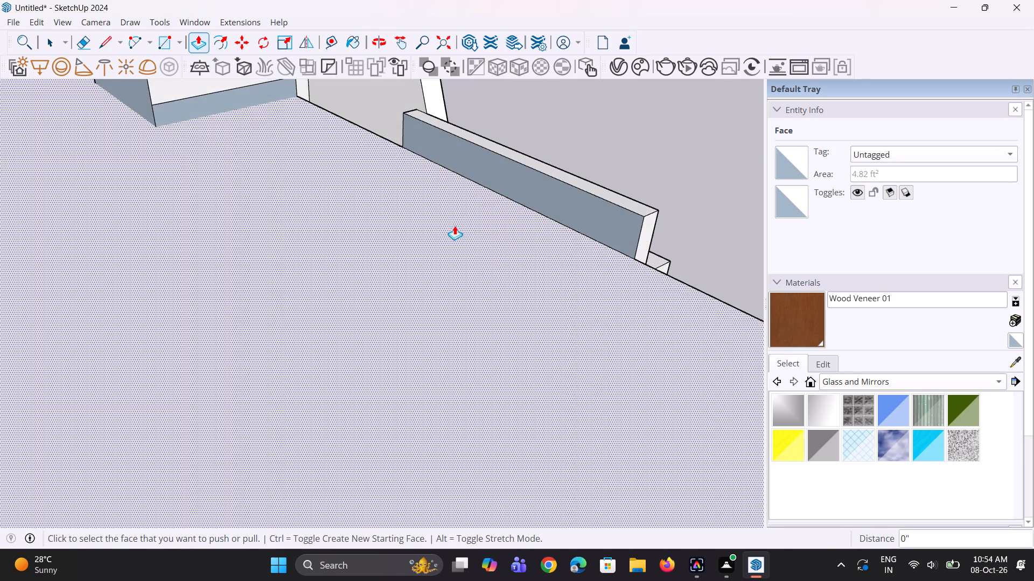
scroll(448, 224, down, 2)
scroll(541, 297, down, 4)
middle_drag(576, 319, 509, 326)
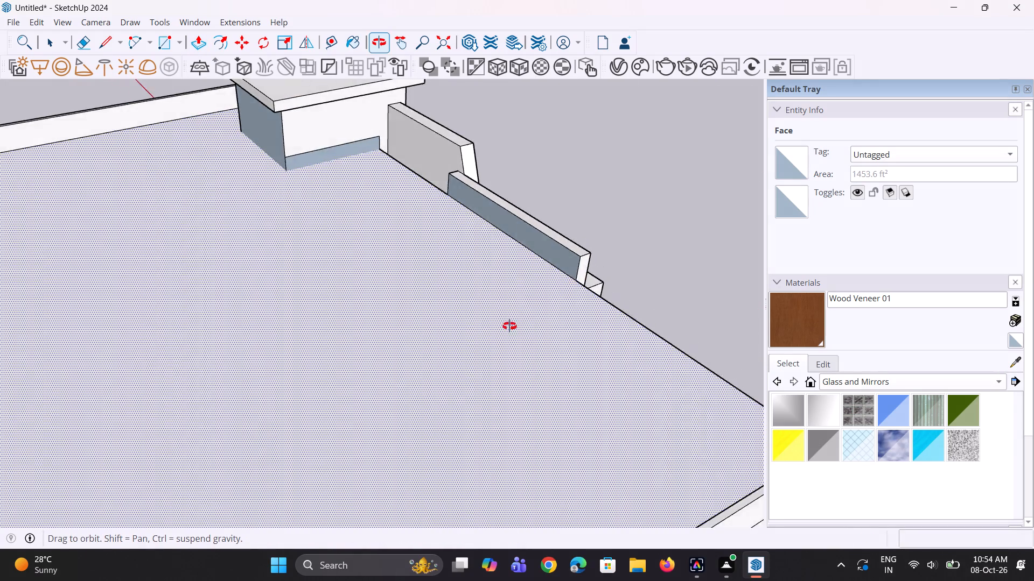
middle_drag(509, 326, 443, 329)
scroll(435, 361, down, 4)
middle_drag(533, 405, 123, 329)
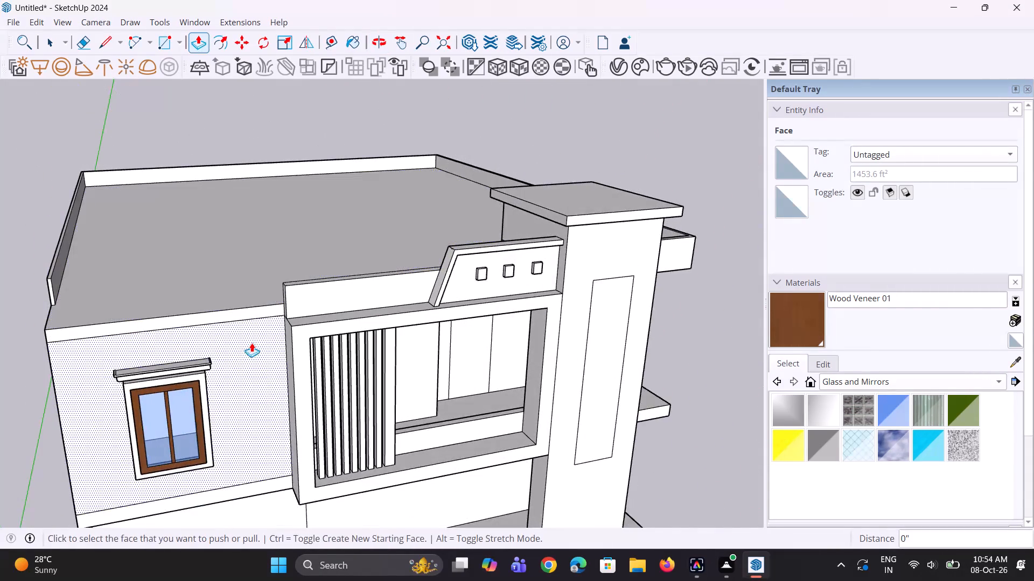
scroll(266, 344, up, 5)
key(l)
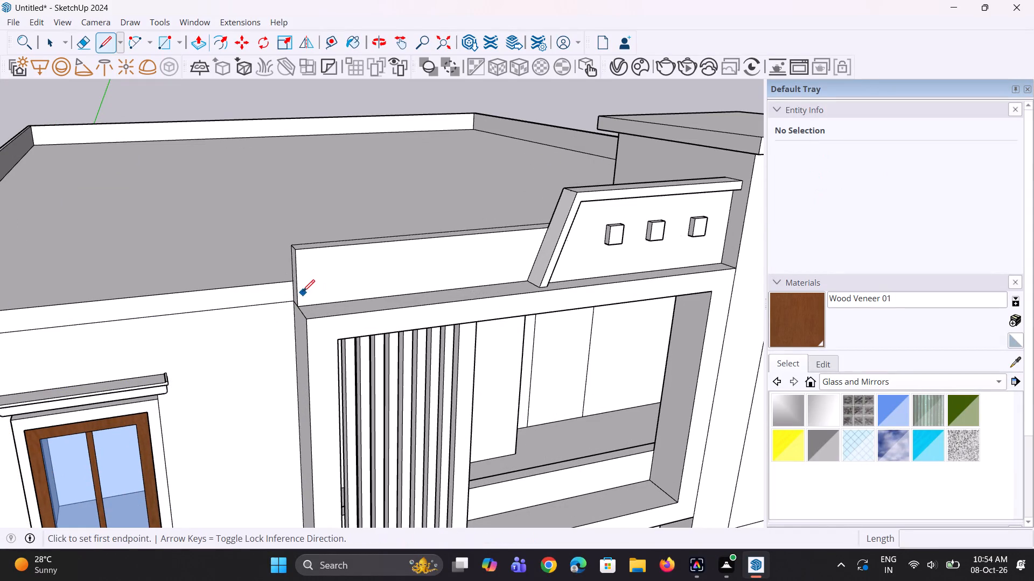
click(298, 284)
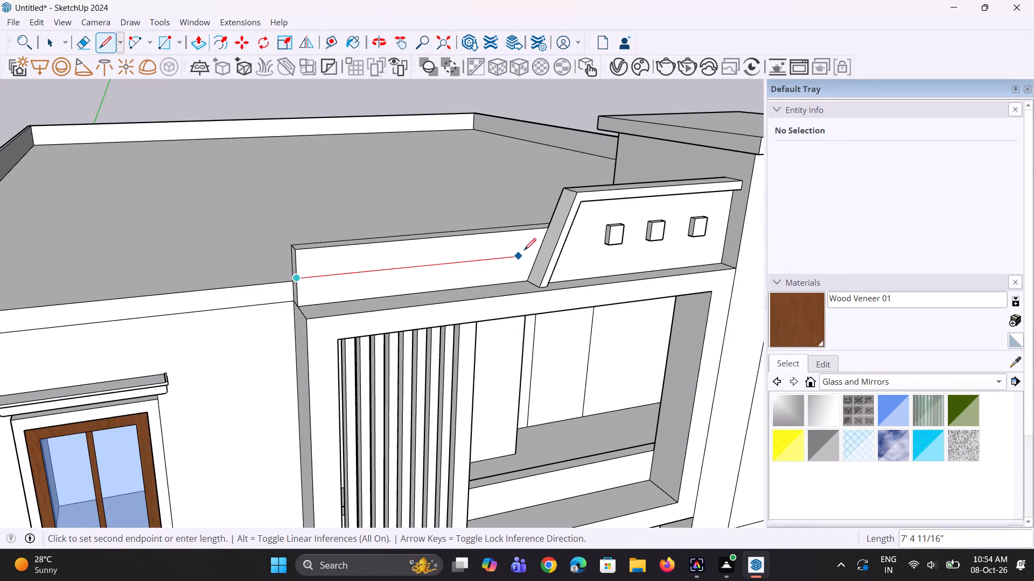
click(542, 250)
key(space)
Delete the front face portion above the new line and the top face of the low parapet wall.
middle_drag(289, 286, 431, 339)
scroll(339, 300, up, 2)
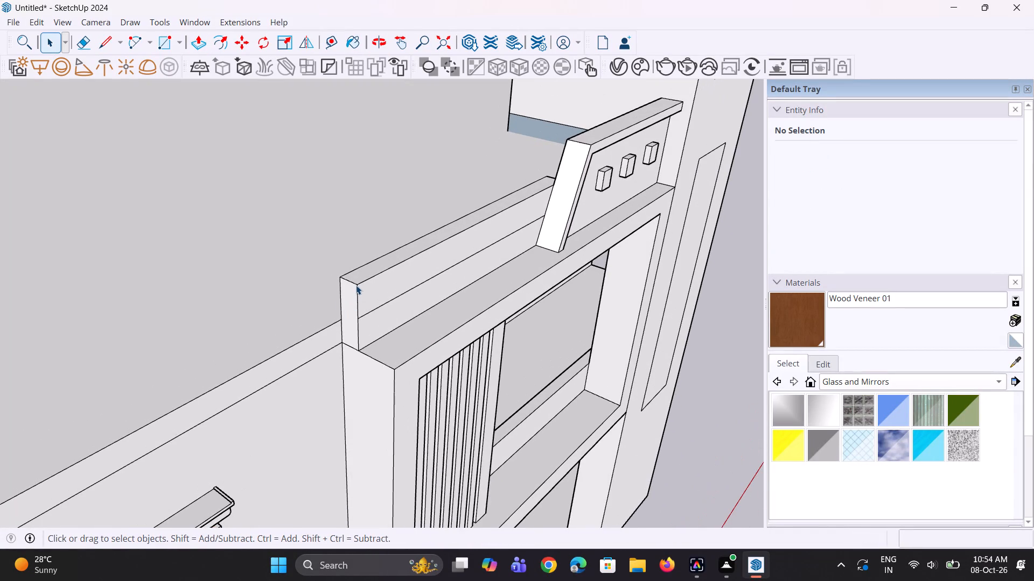
key(e)
key(space)
click(368, 297)
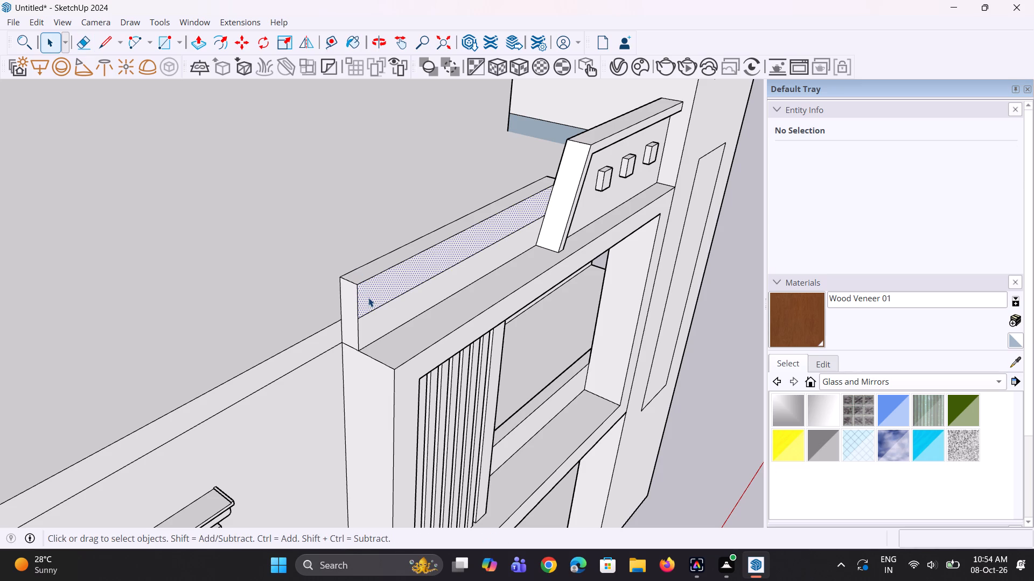
key(Delete)
click(365, 280)
key(Delete)
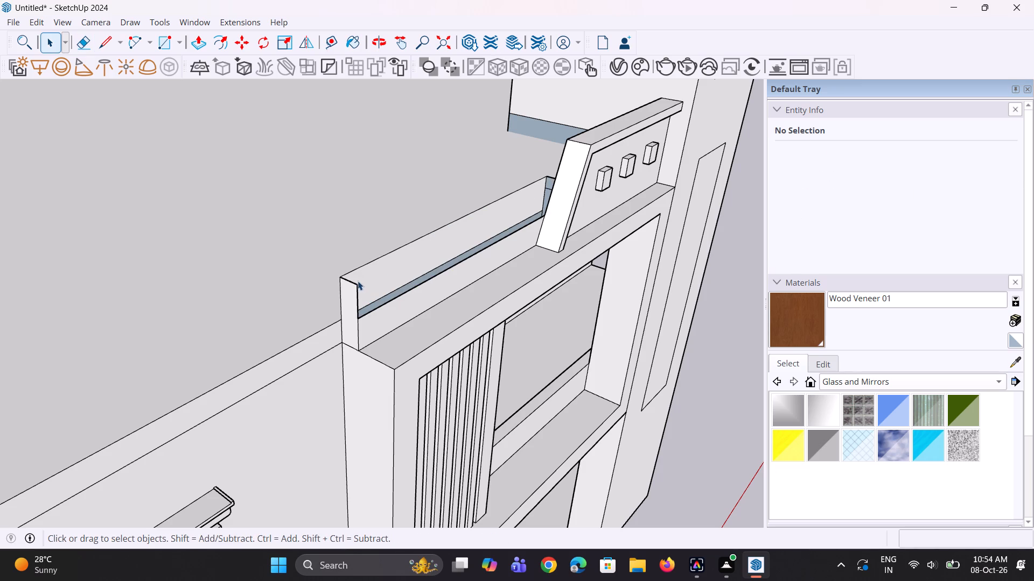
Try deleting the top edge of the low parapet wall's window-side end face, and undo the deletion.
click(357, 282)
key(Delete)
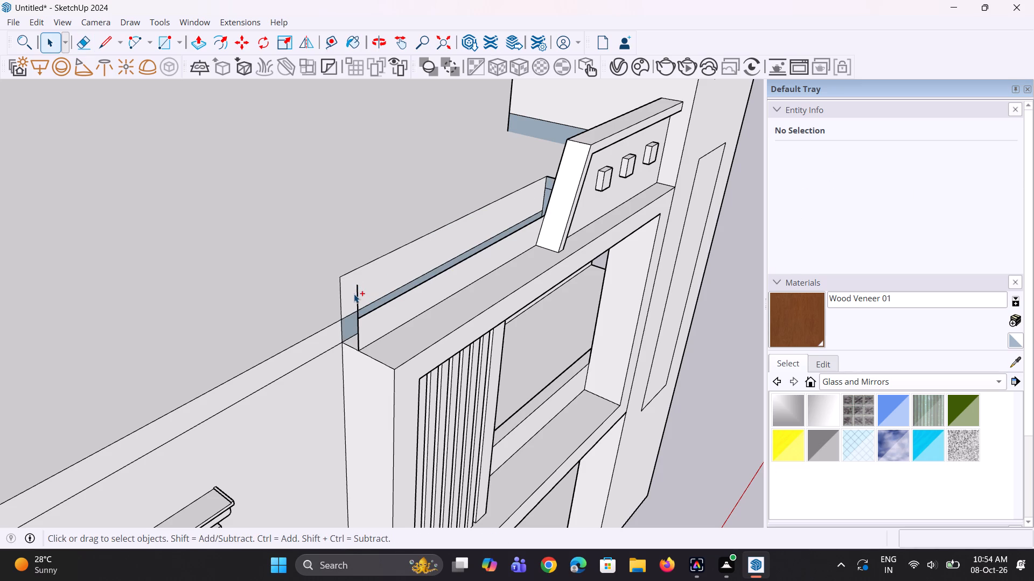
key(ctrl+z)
Draw a line across the low parapet wall's window-side end face, level with the front cut line.
scroll(341, 314, up, 2)
key(l)
scroll(353, 324, up, 3)
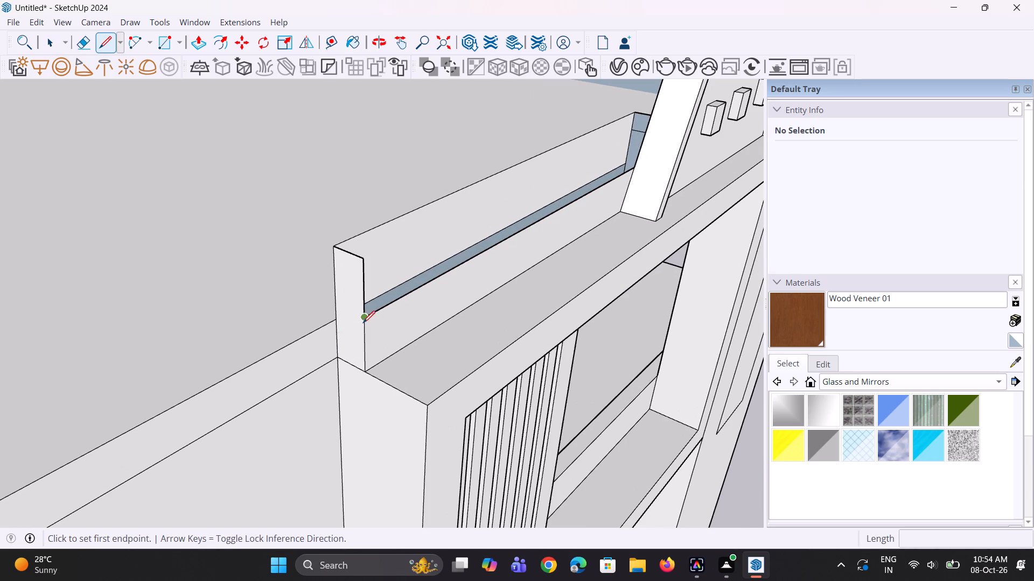
click(360, 320)
click(331, 310)
key(space)
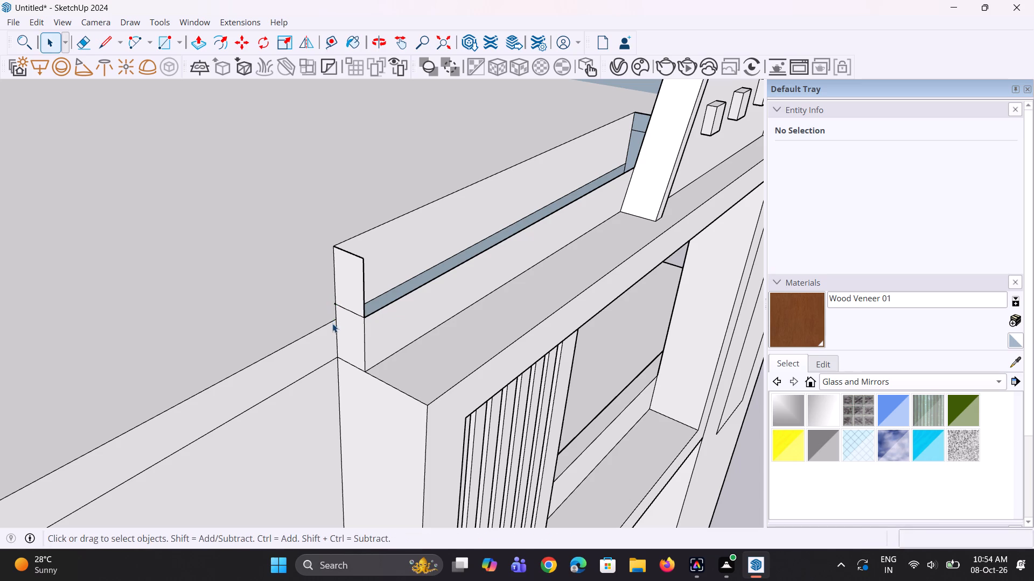
Draw a line about 8' 11" long along the low parapet wall's roof-side face, continuing the end-face cut line.
middle_drag(341, 331, 693, 372)
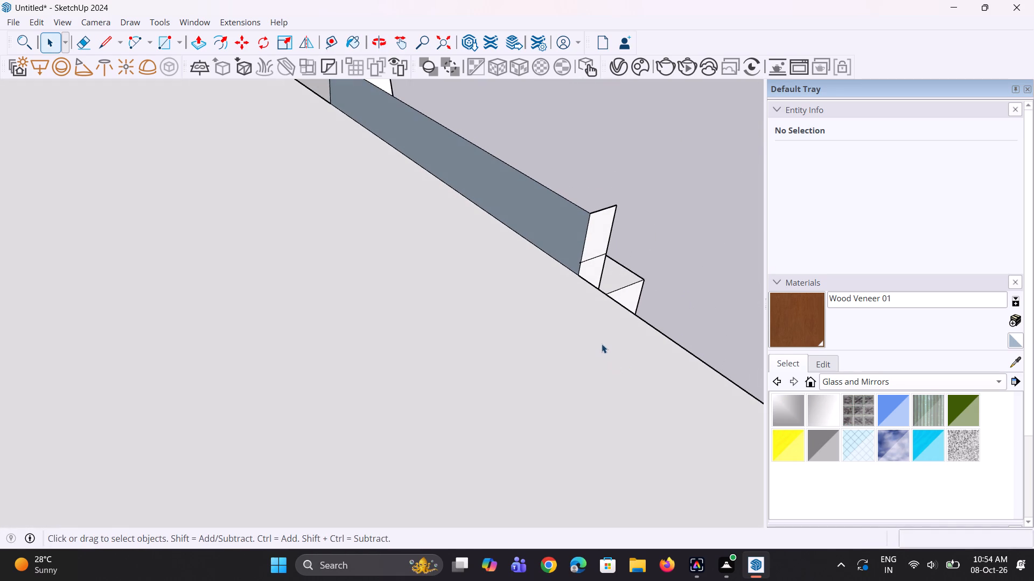
key(l)
scroll(399, 437, down, 4)
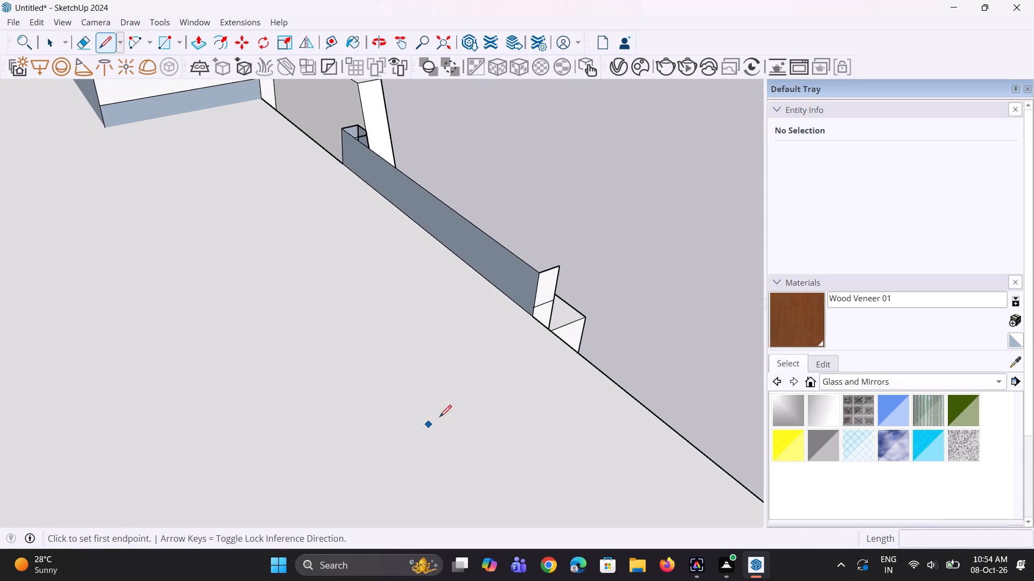
scroll(156, 400, down, 1)
scroll(219, 380, down, 5)
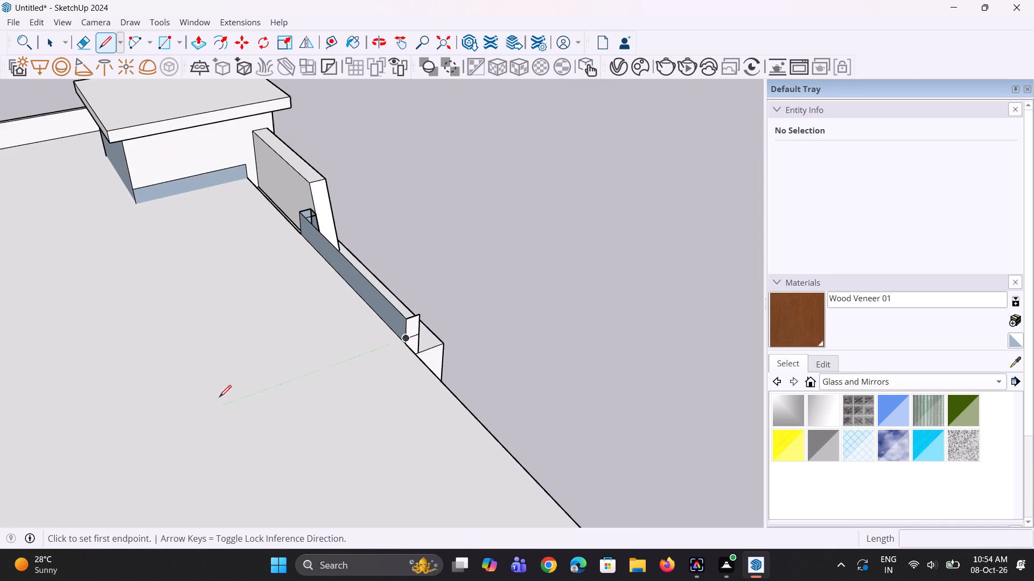
middle_drag(242, 389, 341, 328)
scroll(429, 315, up, 1)
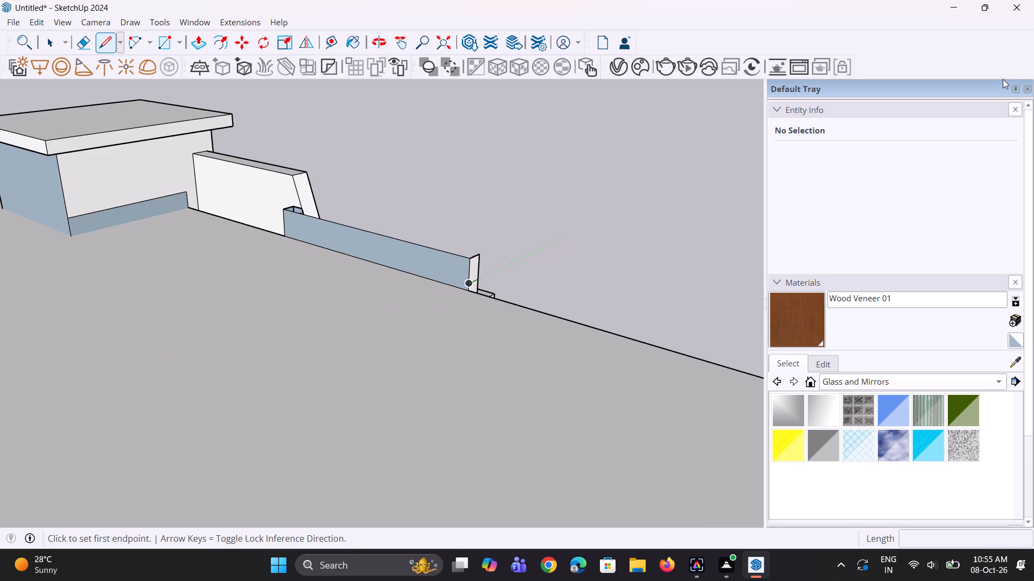
scroll(467, 280, up, 2)
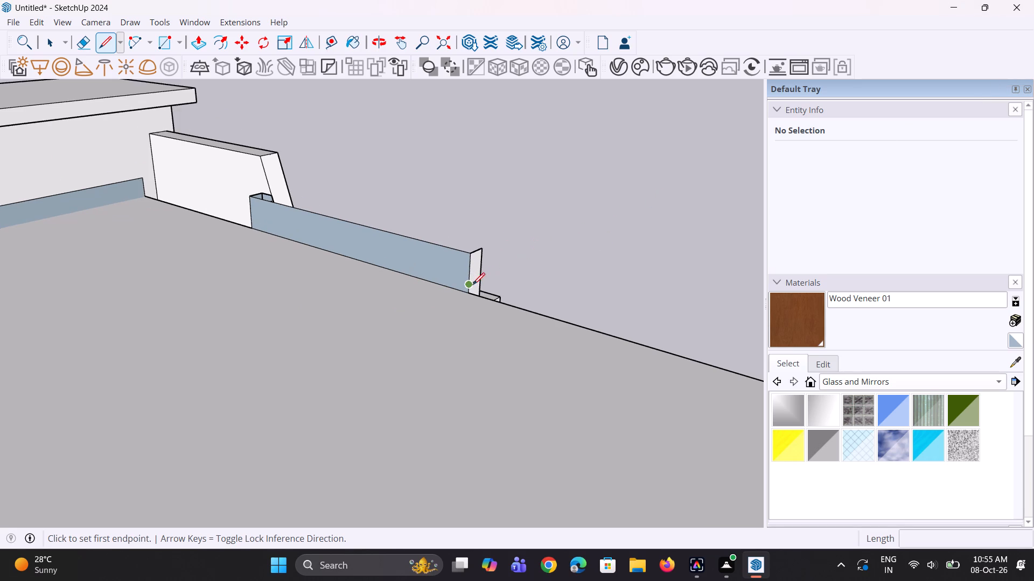
click(467, 285)
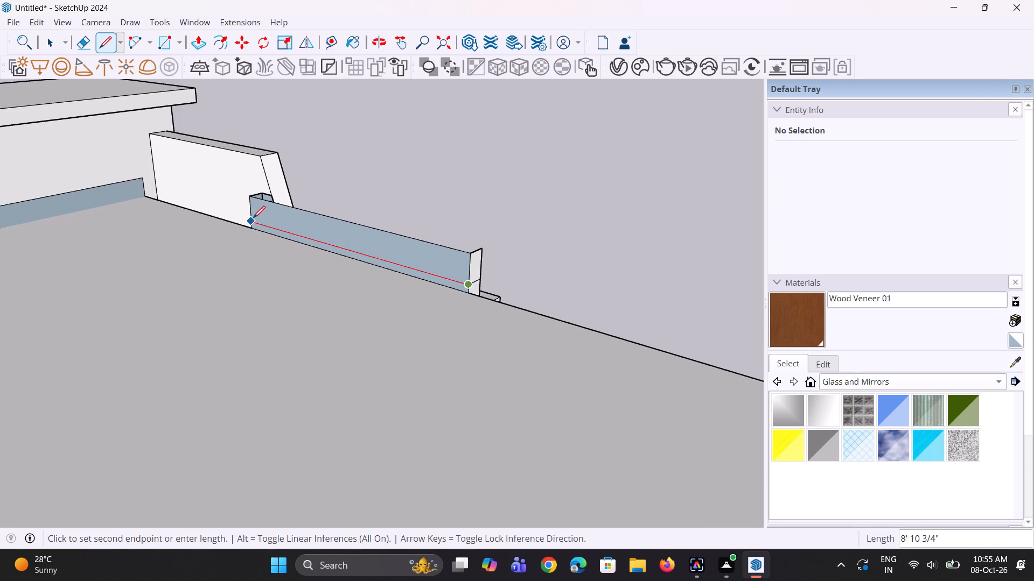
click(250, 218)
Draw a line across the low parapet wall's tower-side end face, starting from the roof-side cut line.
scroll(280, 213, down, 4)
middle_drag(282, 216, 629, 278)
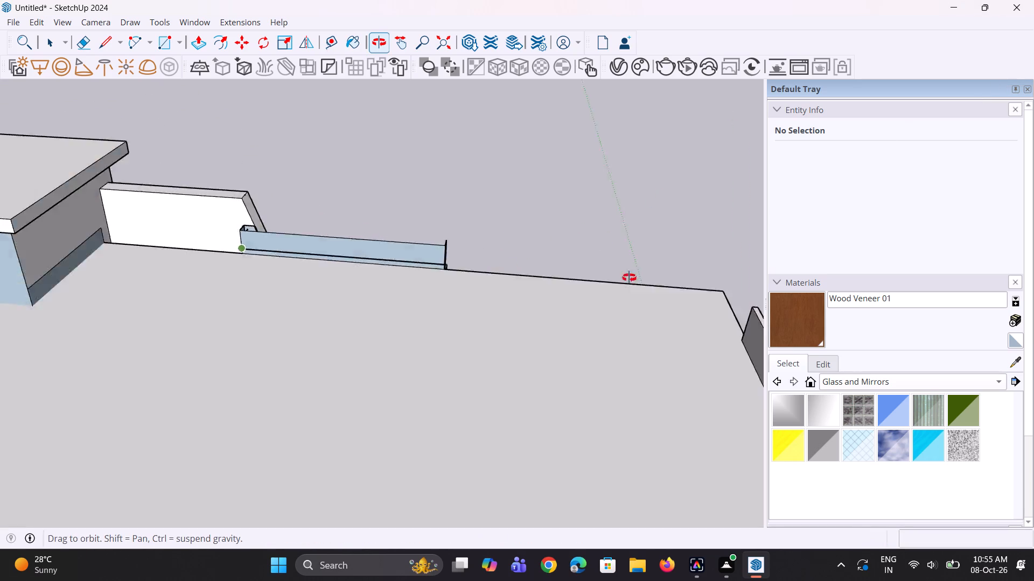
middle_drag(629, 278, 728, 274)
scroll(318, 314, up, 6)
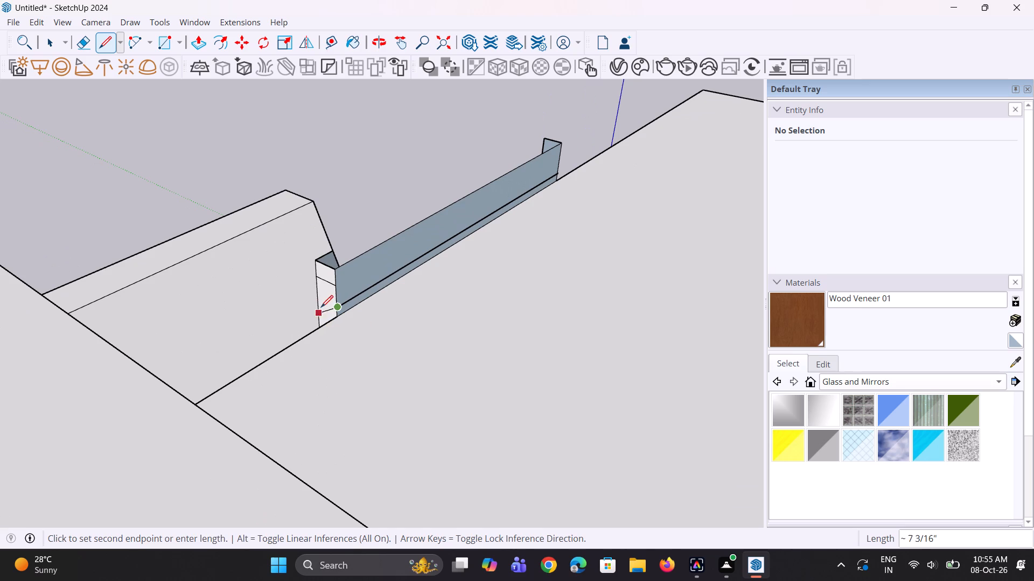
click(321, 303)
key(space)
Delete the top edge of the low parapet wall's tower-side end face.
scroll(343, 300, up, 1)
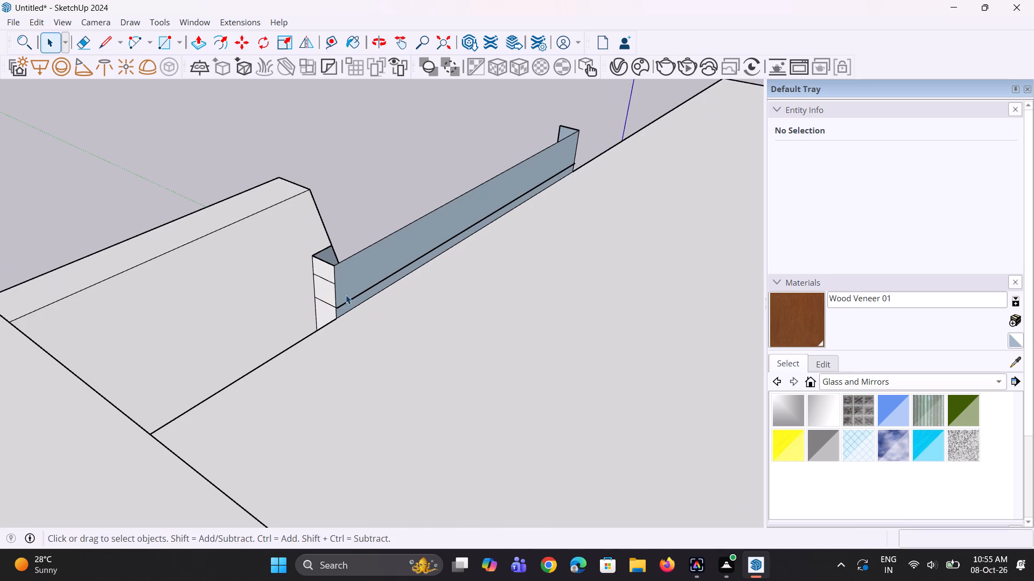
click(321, 261)
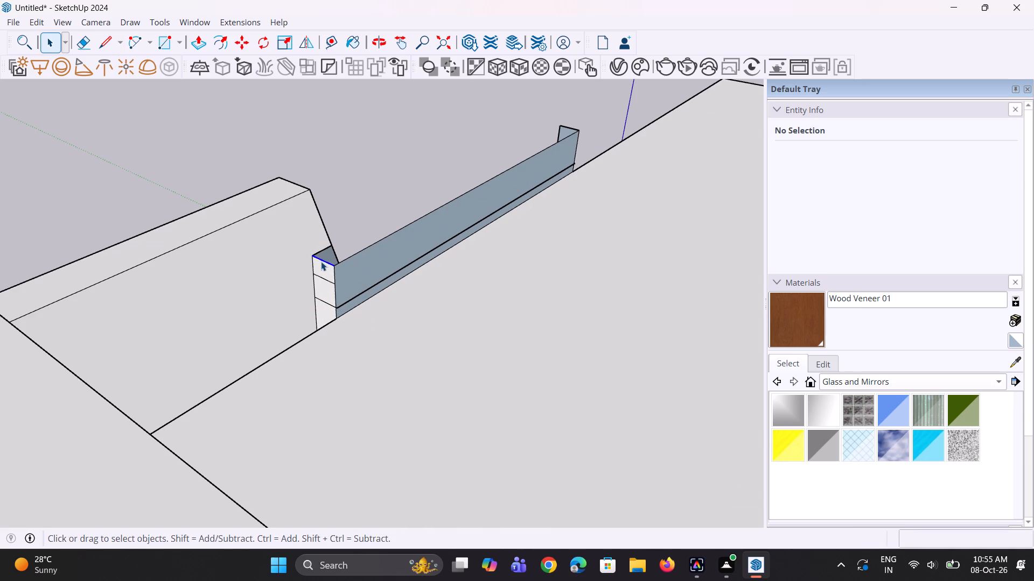
key(Delete)
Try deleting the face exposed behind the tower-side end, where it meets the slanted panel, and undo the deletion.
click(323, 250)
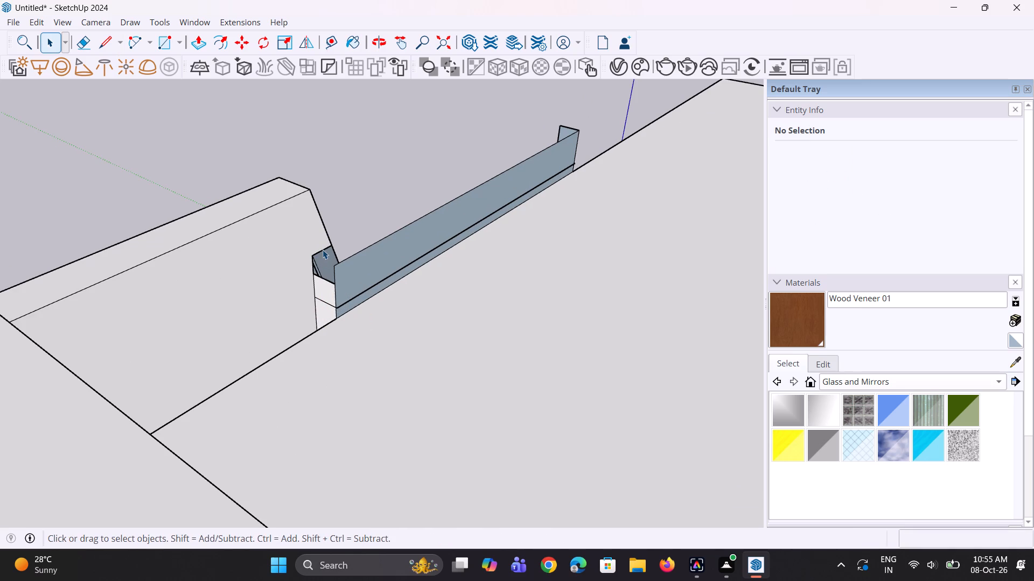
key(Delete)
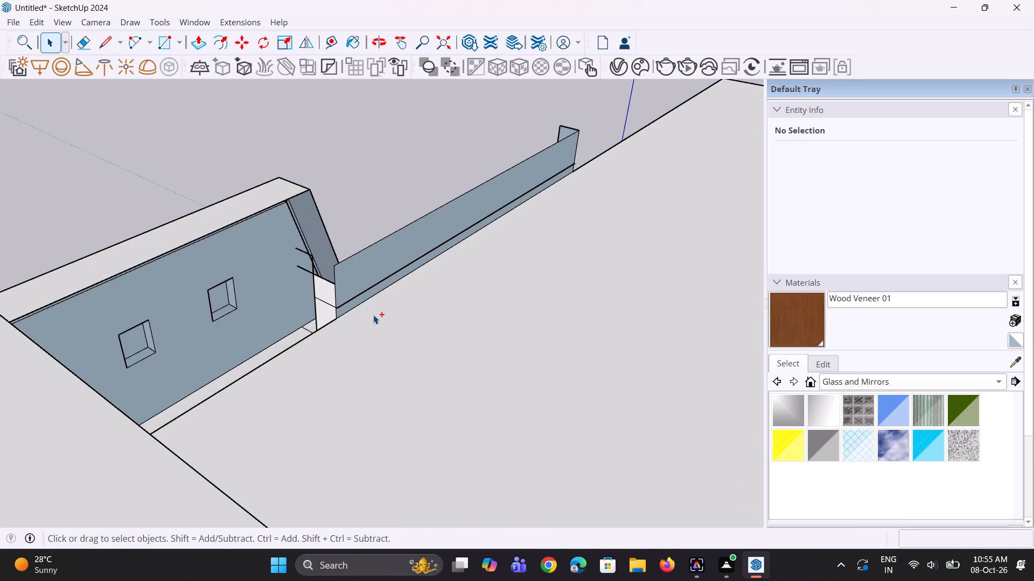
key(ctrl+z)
Delete the remaining tower-side end piece, its stray edge and the roof-side face above the cut lines.
click(329, 291)
key(Delete)
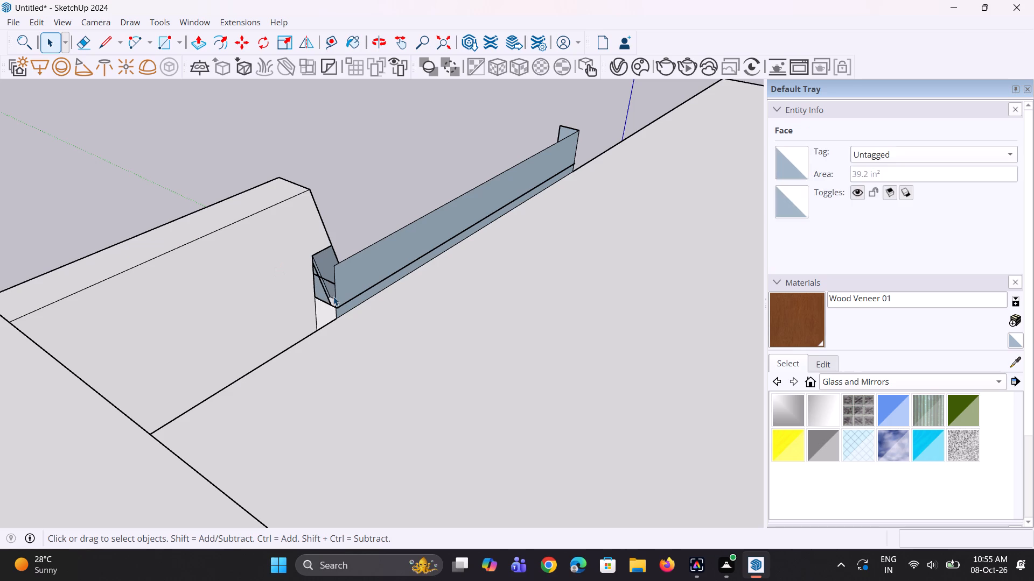
click(330, 281)
key(Delete)
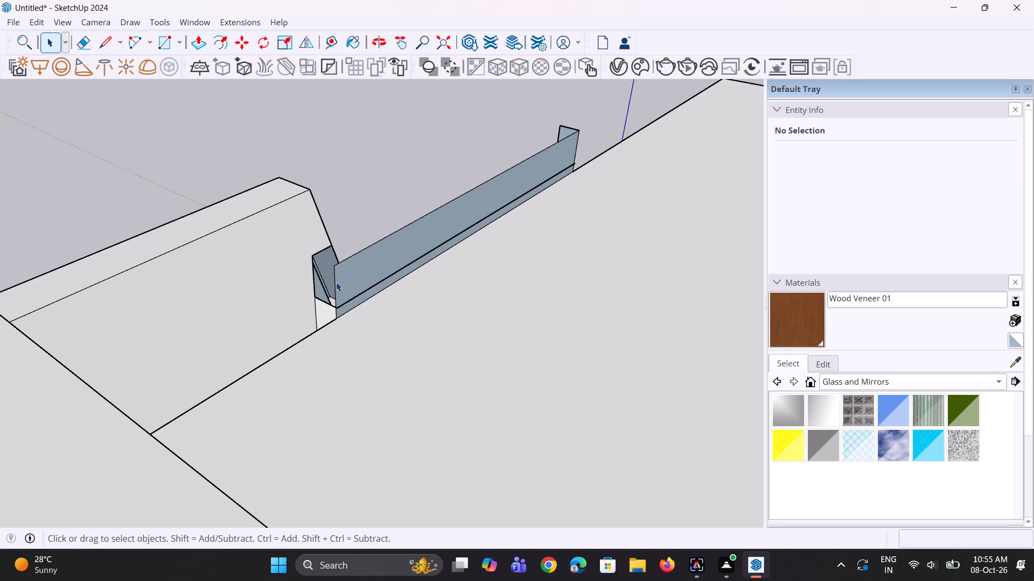
click(337, 282)
key(Delete)
Delete the low parapet wall's old front top edge and the window-side end face with its leftover edges above the cut lines.
scroll(428, 247, down, 1)
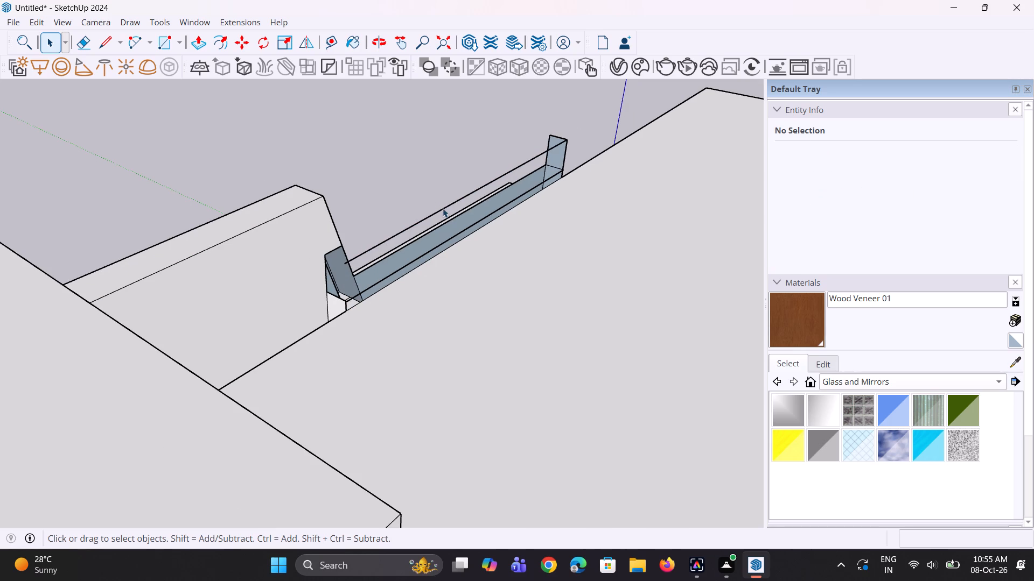
click(447, 203)
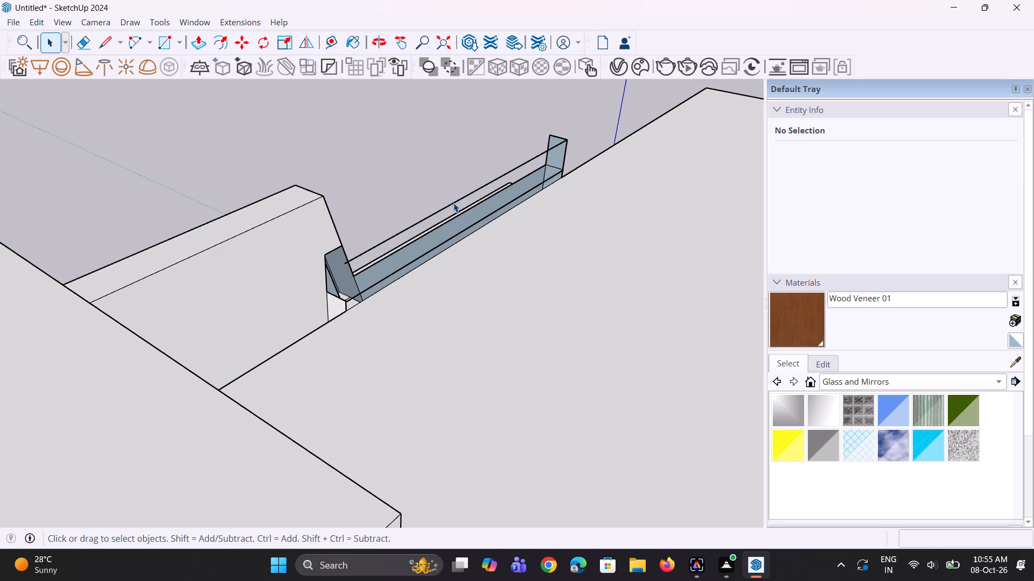
click(453, 203)
key(Delete)
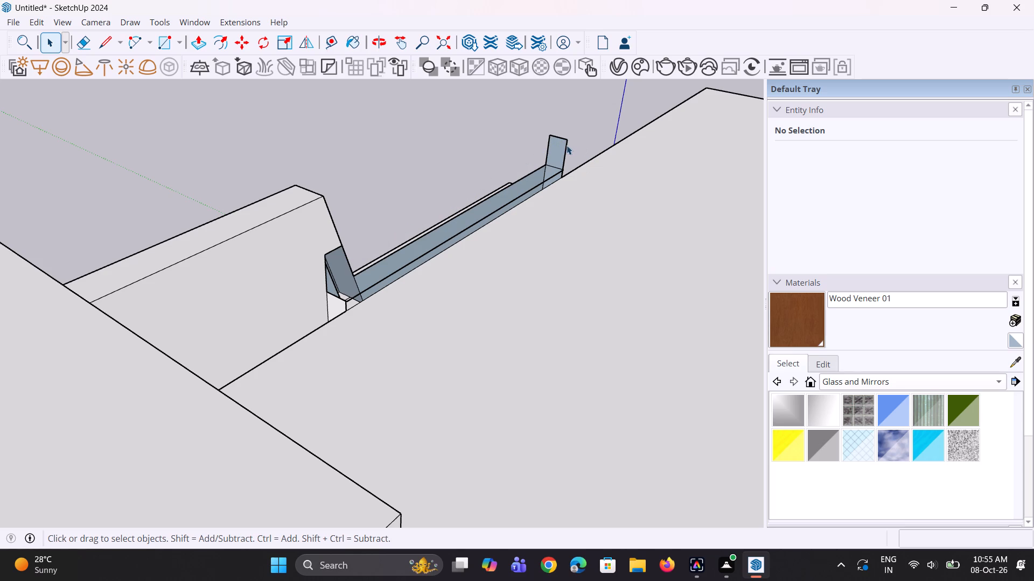
click(565, 147)
key(Delete)
click(550, 146)
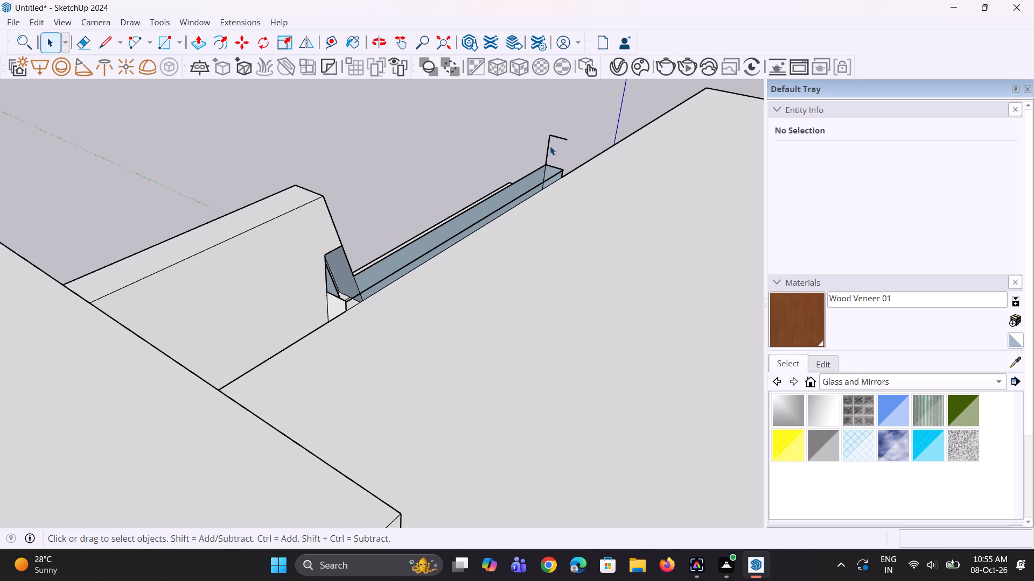
key(Delete)
click(556, 138)
scroll(546, 143, down, 3)
key(Delete)
Close the open top of the cut-down parapet wall with a rectangle 6 1/2" wide, spanning from its window-side end to the slanted panel.
scroll(548, 142, down, 5)
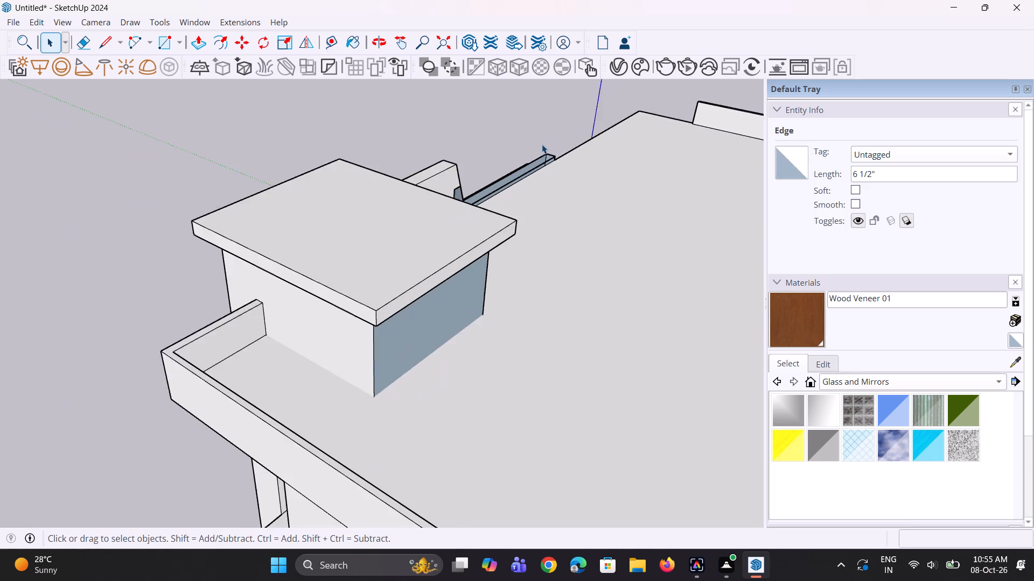
scroll(542, 144, down, 3)
middle_drag(404, 204, 867, 281)
middle_drag(334, 172, 472, 56)
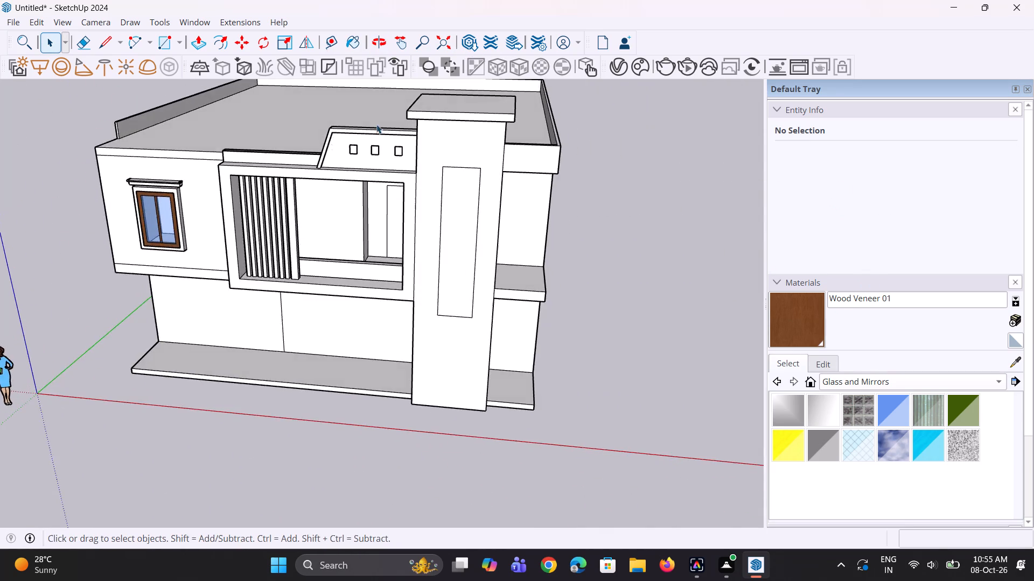
scroll(313, 176, down, 5)
scroll(248, 180, up, 1)
middle_drag(248, 180, 435, 218)
scroll(283, 193, up, 9)
middle_drag(310, 181, 484, 342)
scroll(391, 261, down, 5)
middle_drag(294, 386, 299, 368)
scroll(309, 360, up, 3)
key(r)
scroll(316, 352, up, 2)
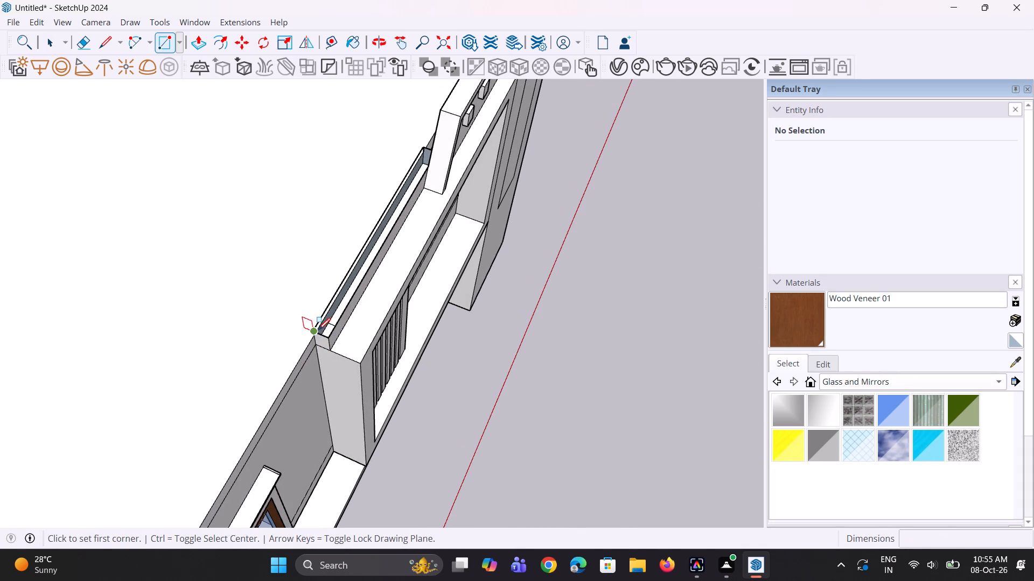
click(318, 330)
click(331, 341)
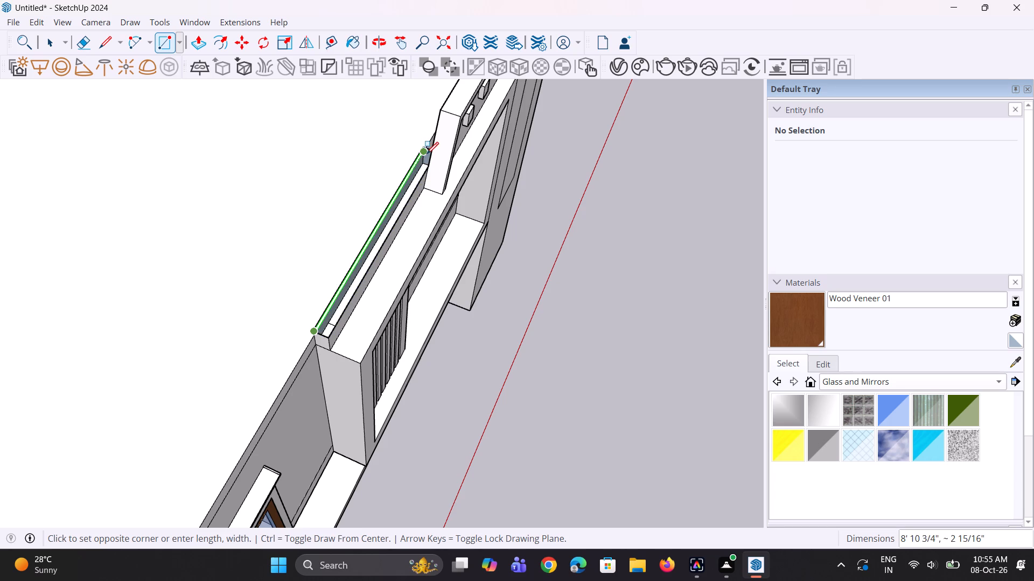
middle_drag(395, 176, 412, 172)
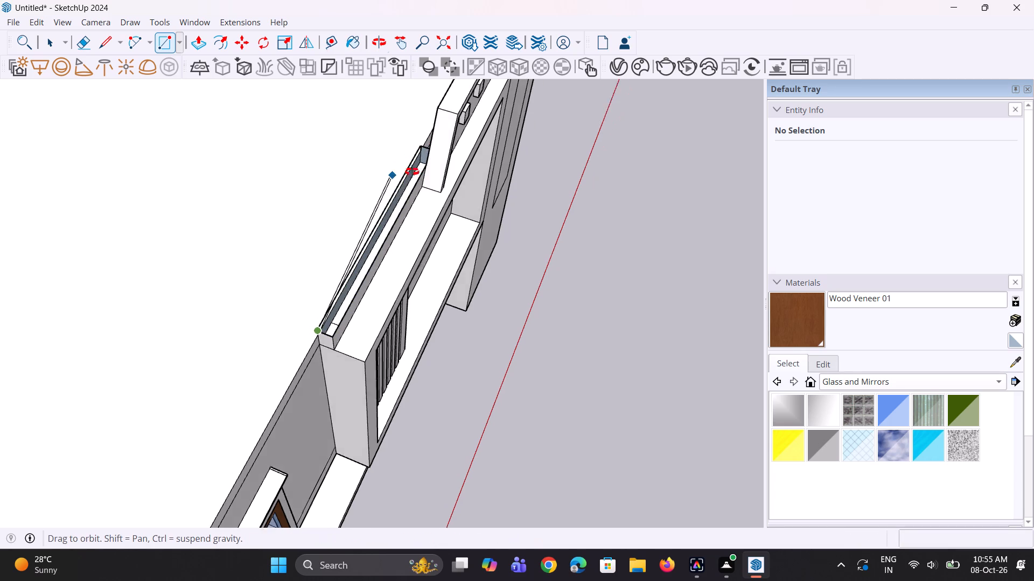
middle_drag(412, 172, 519, 173)
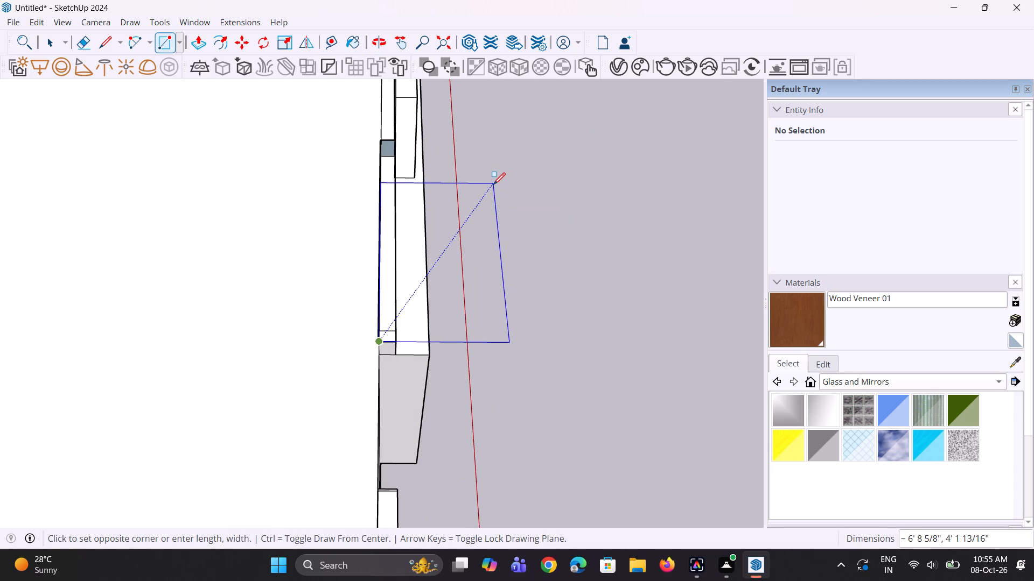
scroll(383, 161, up, 4)
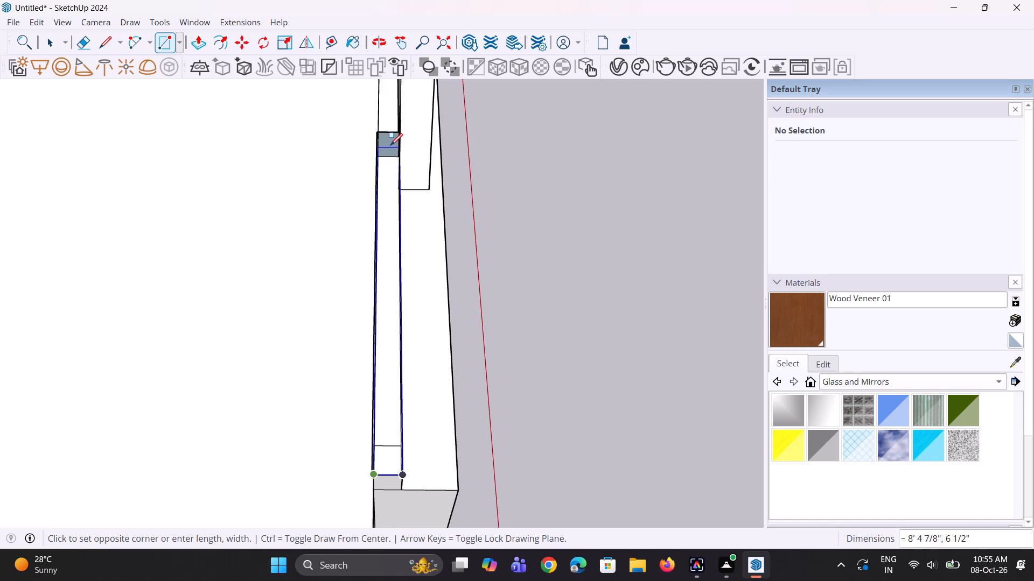
click(394, 132)
Inspect the closed low parapet wall from its end and roof side, and check it against the whole front facade.
scroll(347, 232, down, 4)
middle_drag(361, 366, 355, 347)
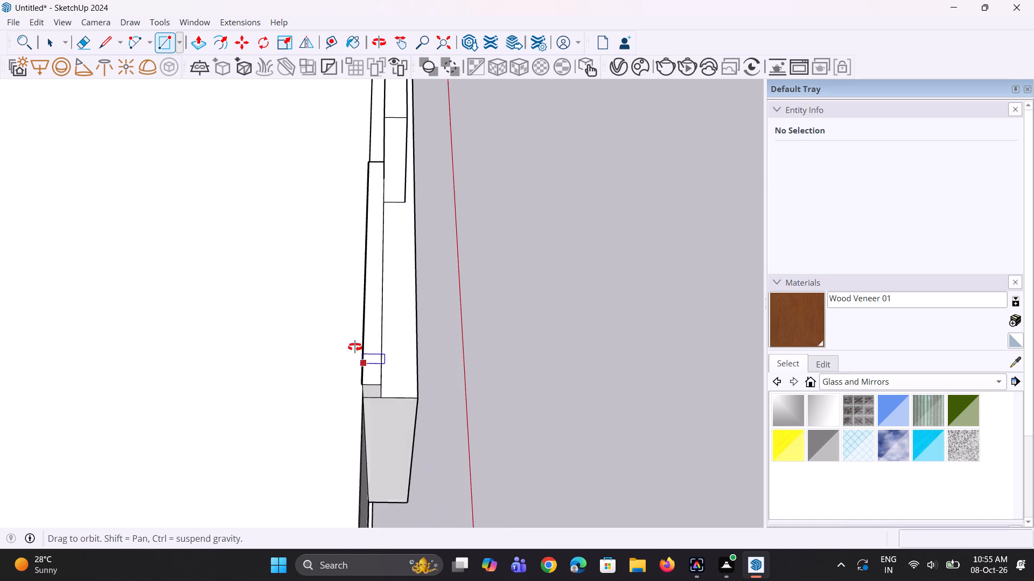
middle_drag(355, 347, 534, 400)
scroll(477, 370, up, 8)
middle_drag(520, 395, 547, 303)
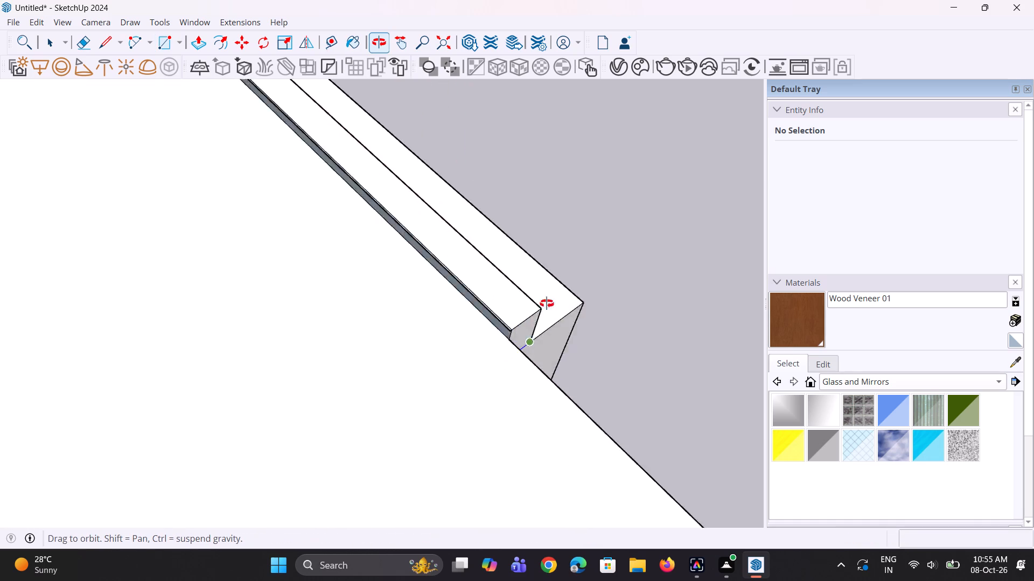
middle_drag(547, 303, 598, 301)
scroll(597, 243, up, 1)
middle_drag(595, 244, 536, 274)
scroll(505, 285, up, 3)
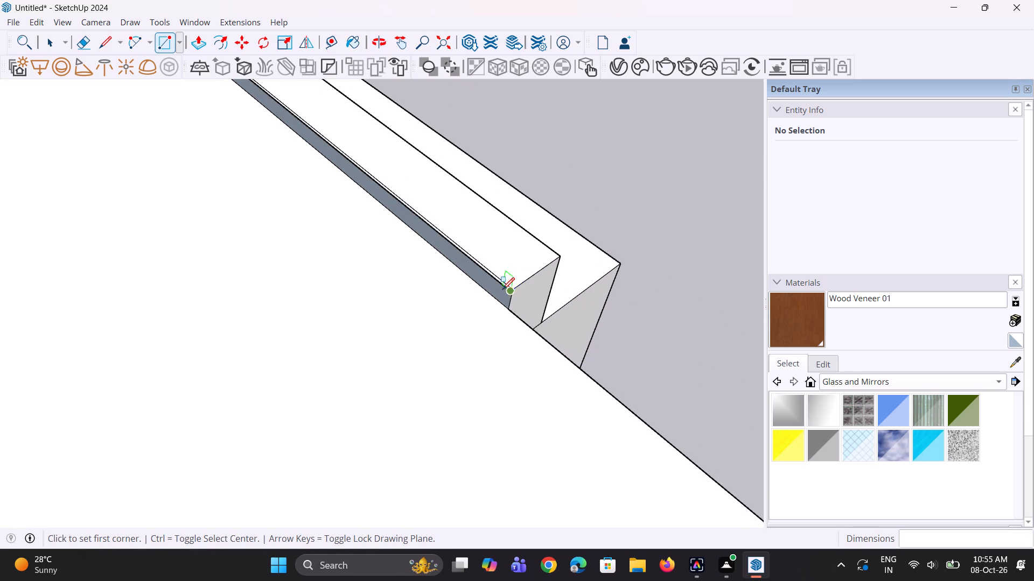
scroll(502, 289, up, 5)
middle_drag(505, 298, 173, 327)
scroll(265, 315, down, 5)
middle_drag(280, 311, 256, 286)
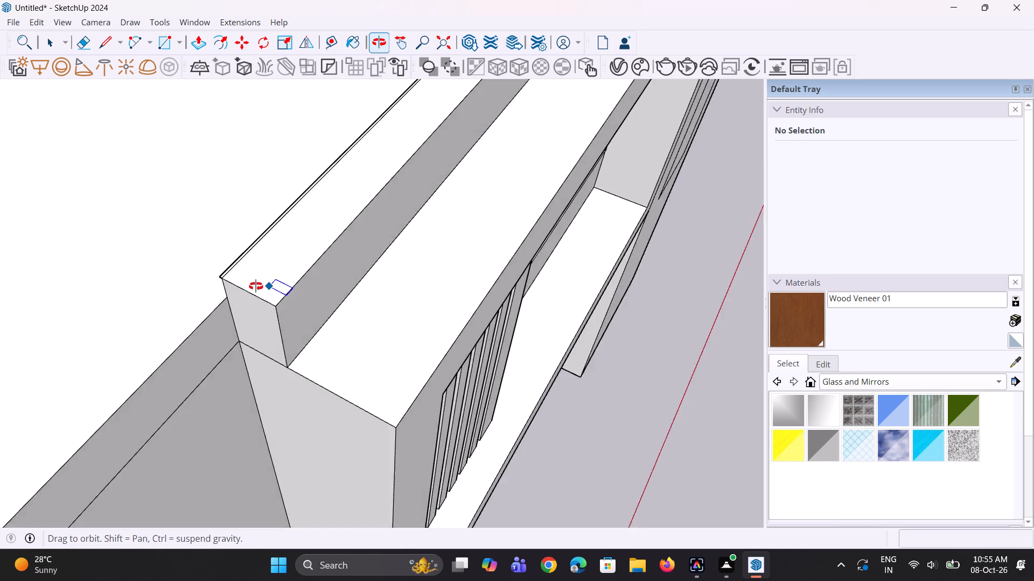
middle_drag(256, 286, 245, 253)
scroll(308, 308, down, 11)
middle_drag(373, 279, 257, 173)
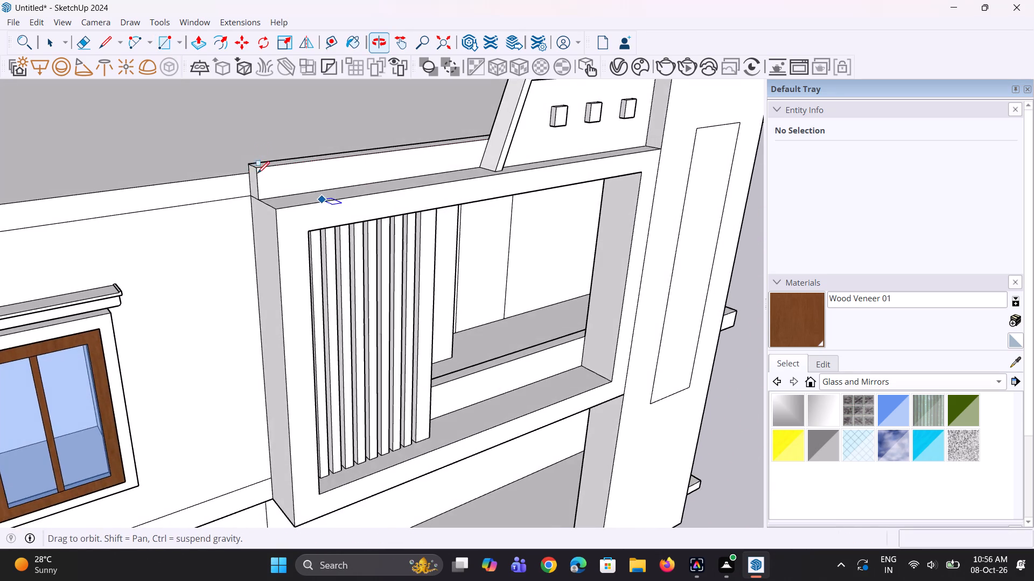
middle_drag(257, 173, 256, 172)
scroll(319, 244, down, 4)
middle_drag(377, 260, 313, 239)
scroll(404, 258, down, 5)
middle_drag(399, 261, 357, 239)
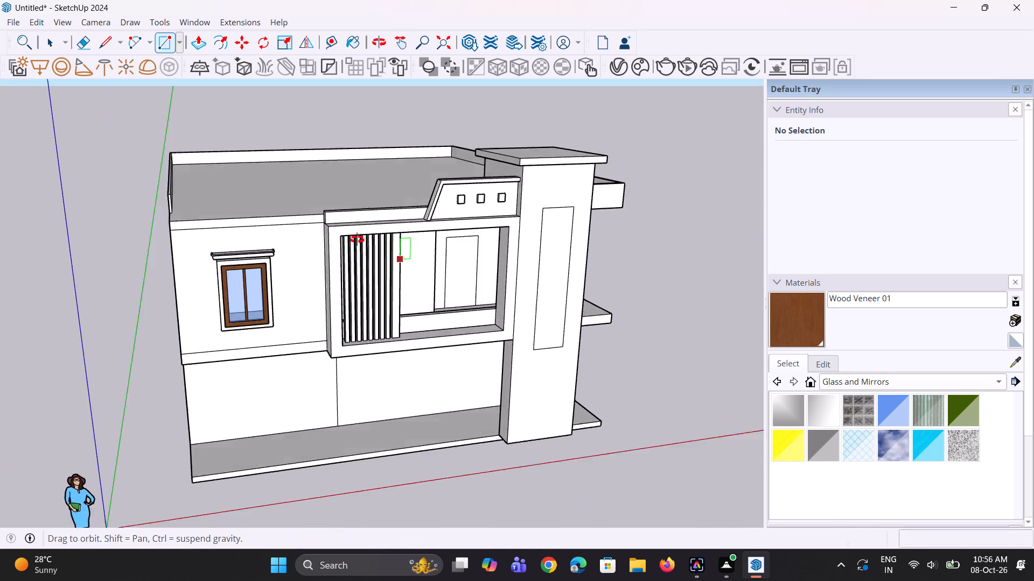
middle_drag(357, 239, 321, 222)
scroll(438, 214, up, 6)
scroll(451, 224, down, 4)
middle_drag(453, 240, 431, 209)
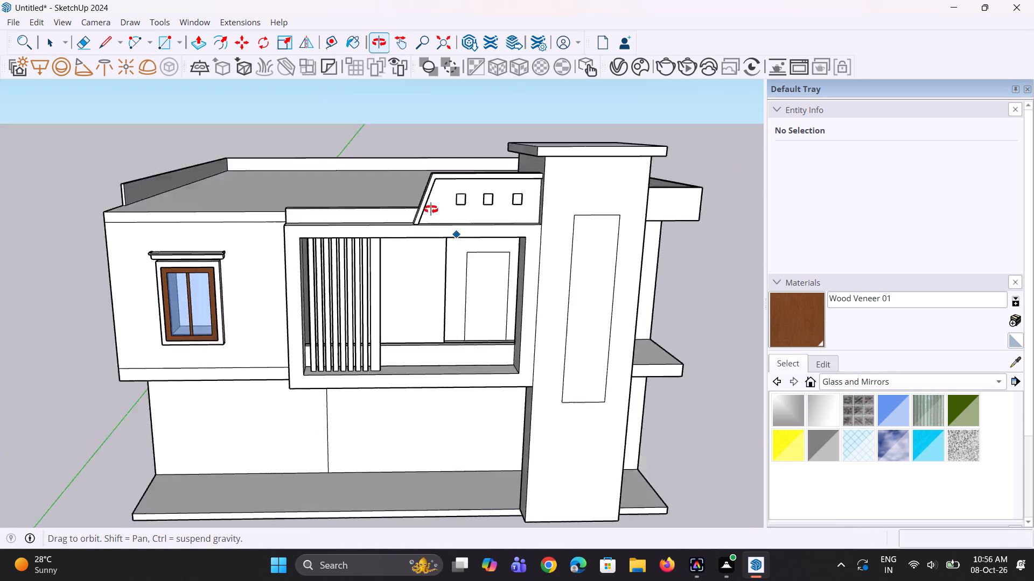
middle_drag(431, 209, 425, 212)
key(space)
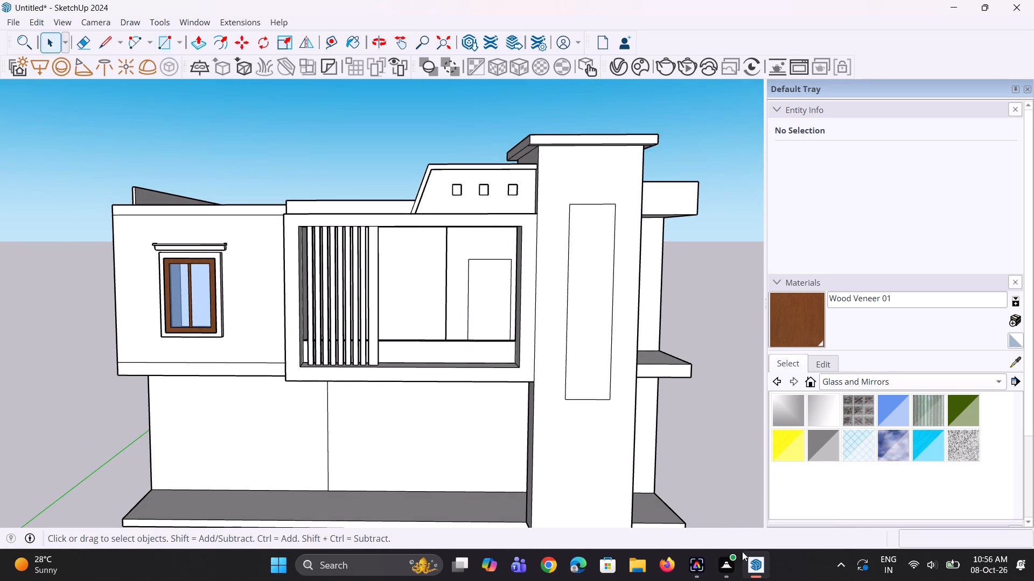
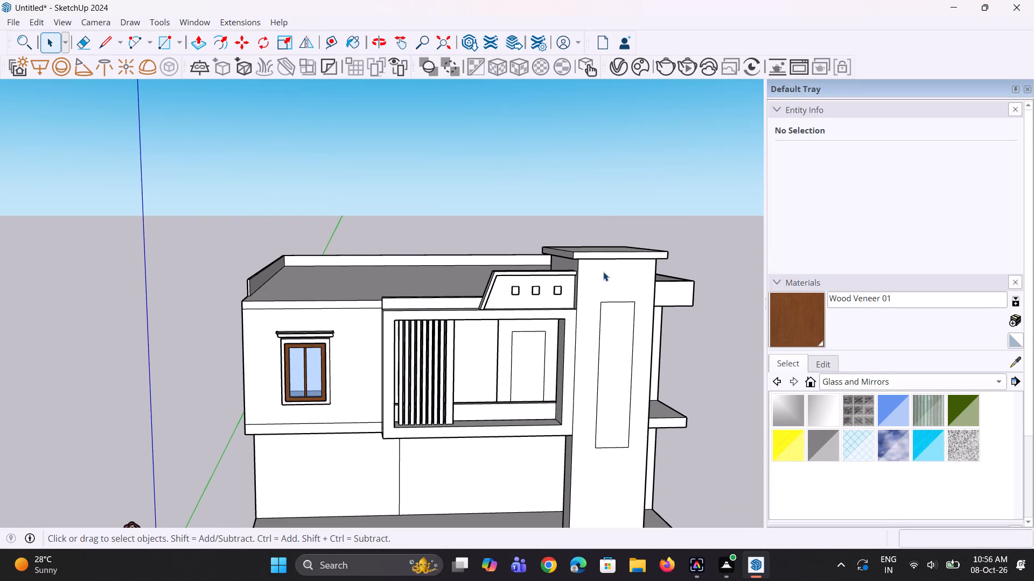
Examine the two-storey house's front facade, roof and tower from several angles.
scroll(540, 247, down, 4)
middle_drag(449, 222, 438, 299)
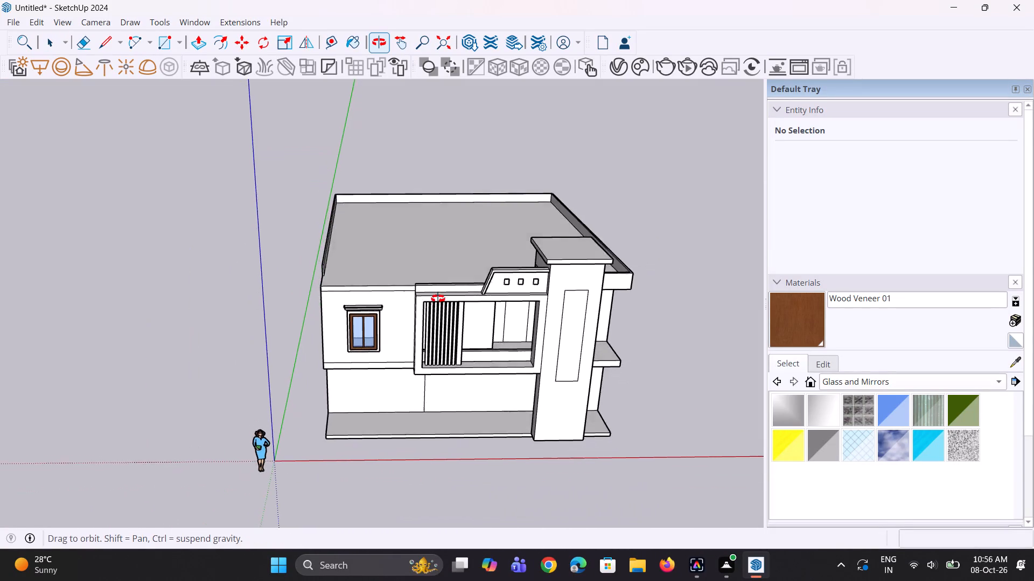
middle_drag(438, 299, 460, 243)
scroll(481, 244, up, 2)
middle_drag(485, 233, 470, 218)
middle_drag(470, 218, 470, 219)
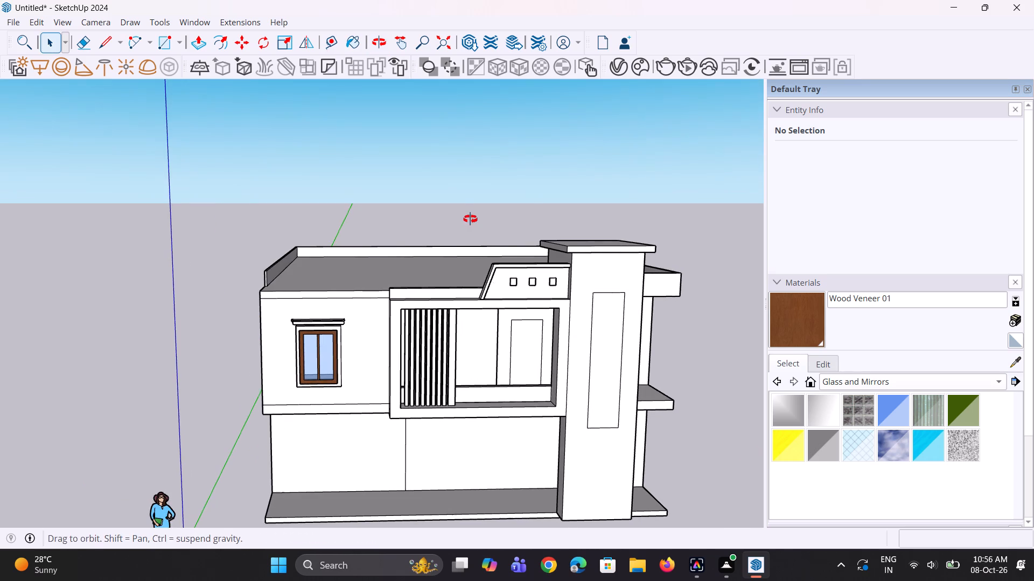
middle_drag(470, 219, 488, 225)
scroll(488, 225, up, 1)
scroll(498, 280, down, 5)
drag(481, 286, 455, 293)
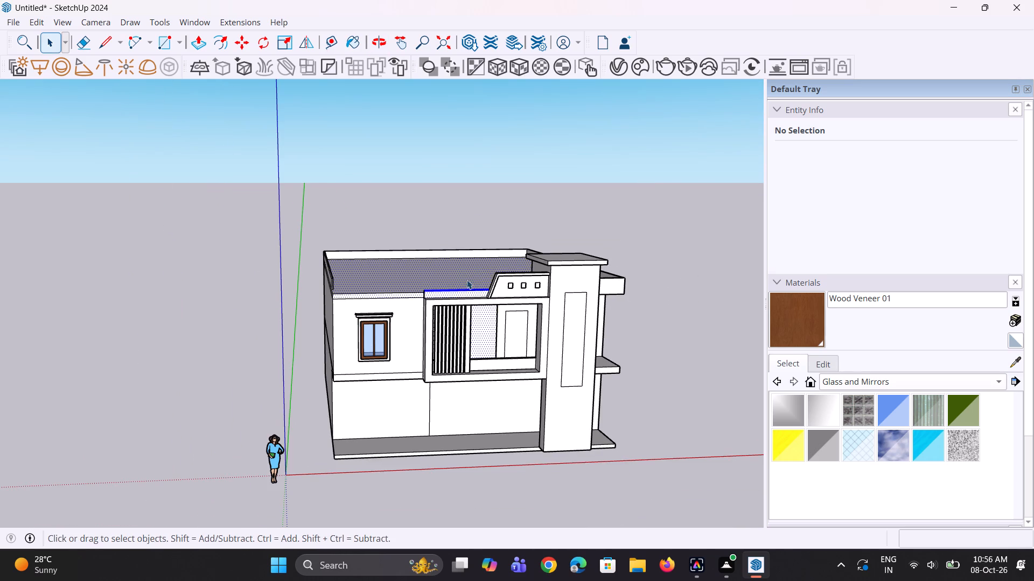
triple_click(567, 205)
key(space)
key(space)
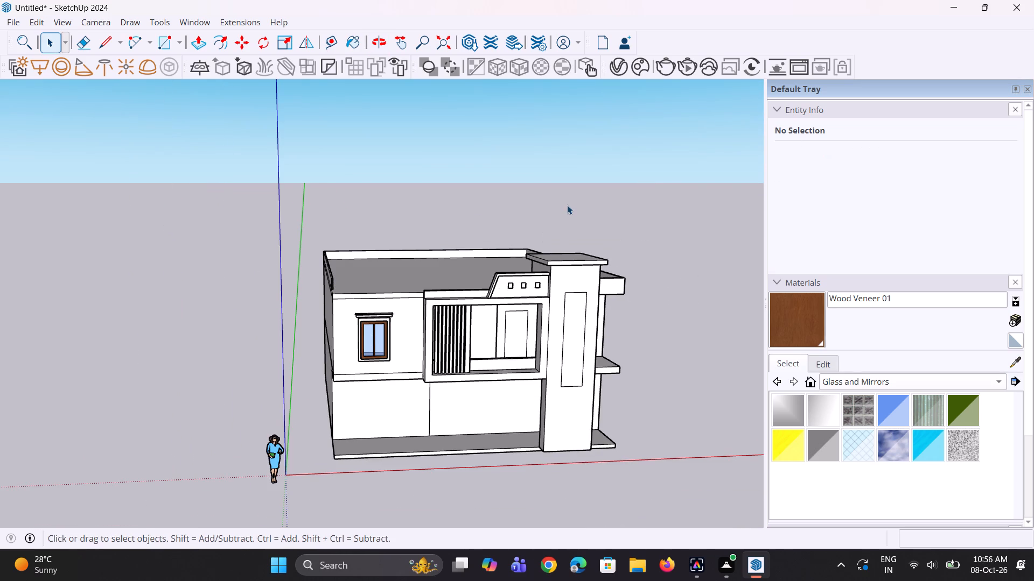
scroll(567, 205, down, 3)
middle_drag(607, 234, 548, 244)
scroll(519, 264, up, 5)
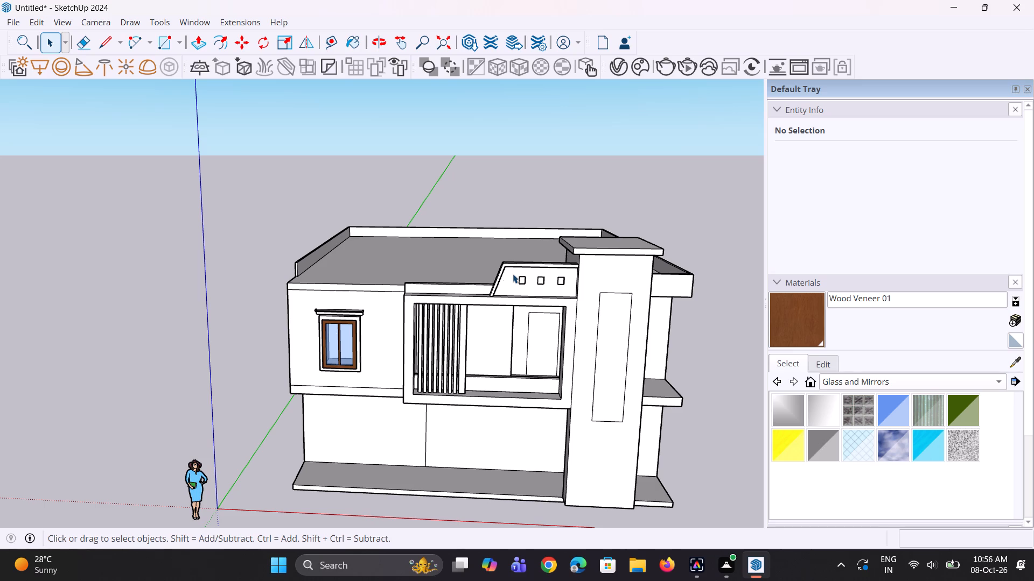
middle_drag(428, 220, 433, 225)
scroll(460, 351, down, 1)
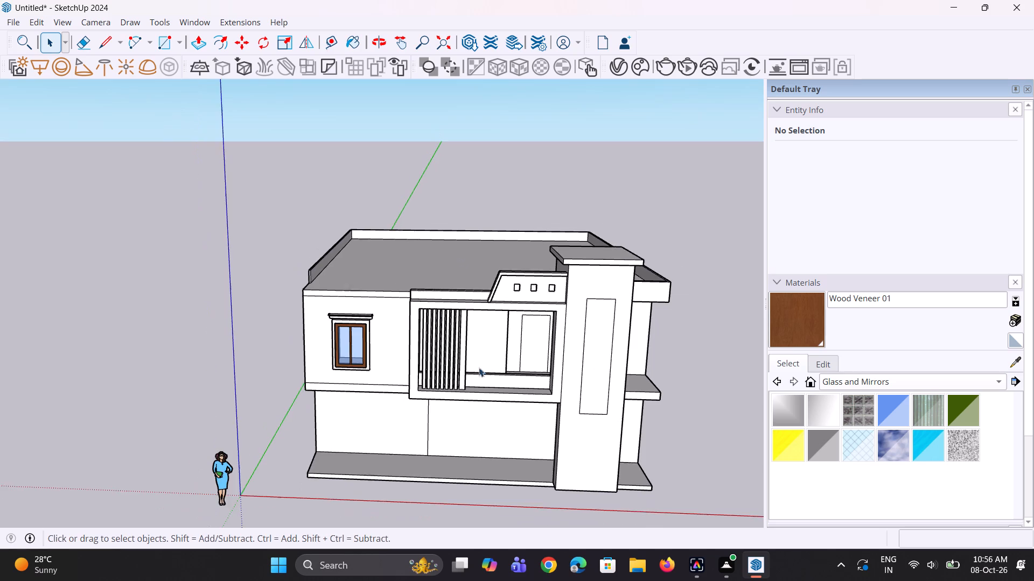
middle_drag(481, 371, 484, 355)
scroll(547, 359, up, 2)
scroll(703, 335, down, 4)
middle_drag(690, 368, 686, 371)
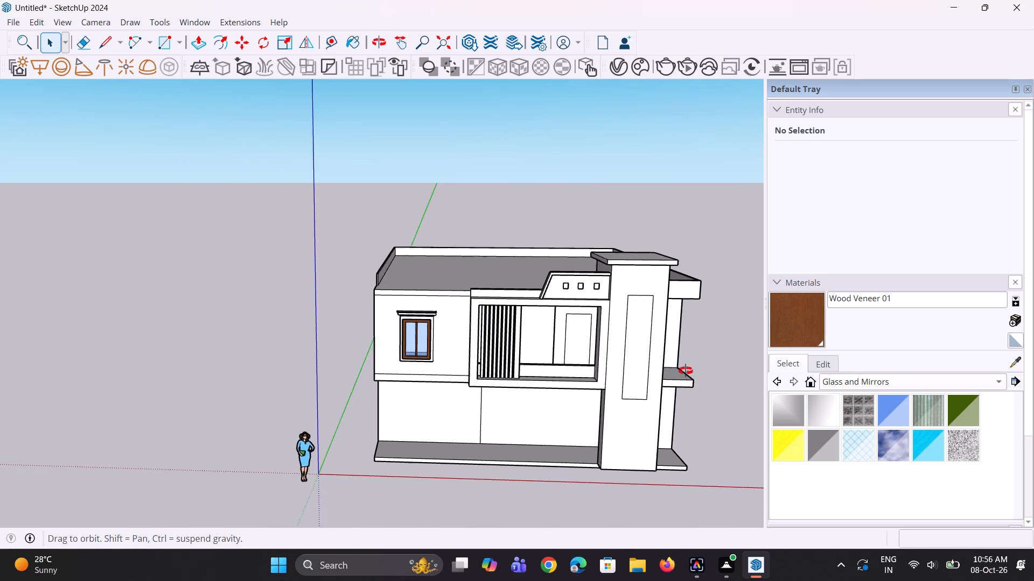
middle_drag(686, 371, 680, 373)
scroll(655, 364, down, 4)
middle_drag(681, 381, 683, 401)
scroll(683, 394, up, 2)
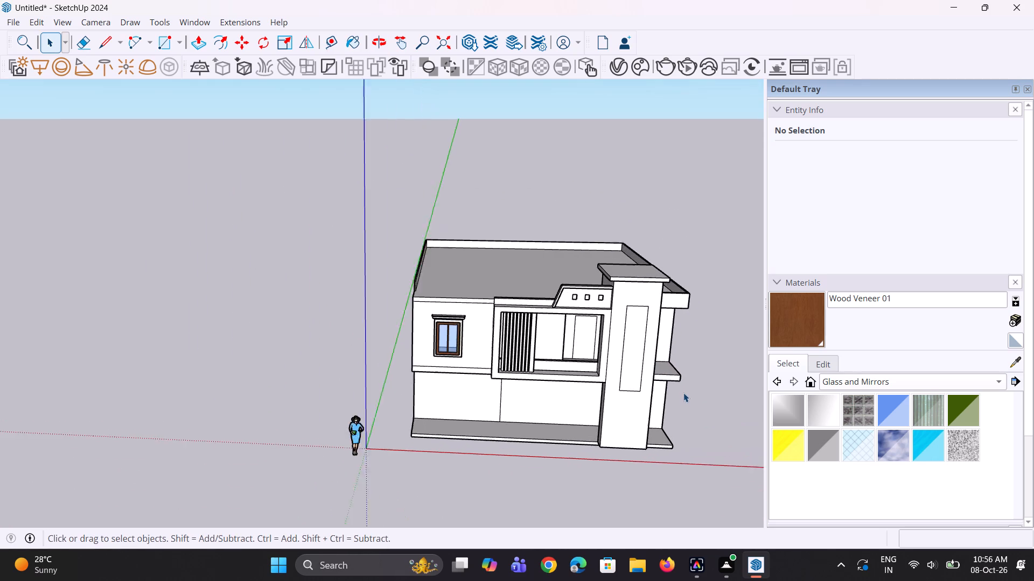
scroll(683, 393, up, 1)
middle_drag(682, 391, 618, 372)
scroll(630, 365, up, 1)
scroll(644, 359, down, 2)
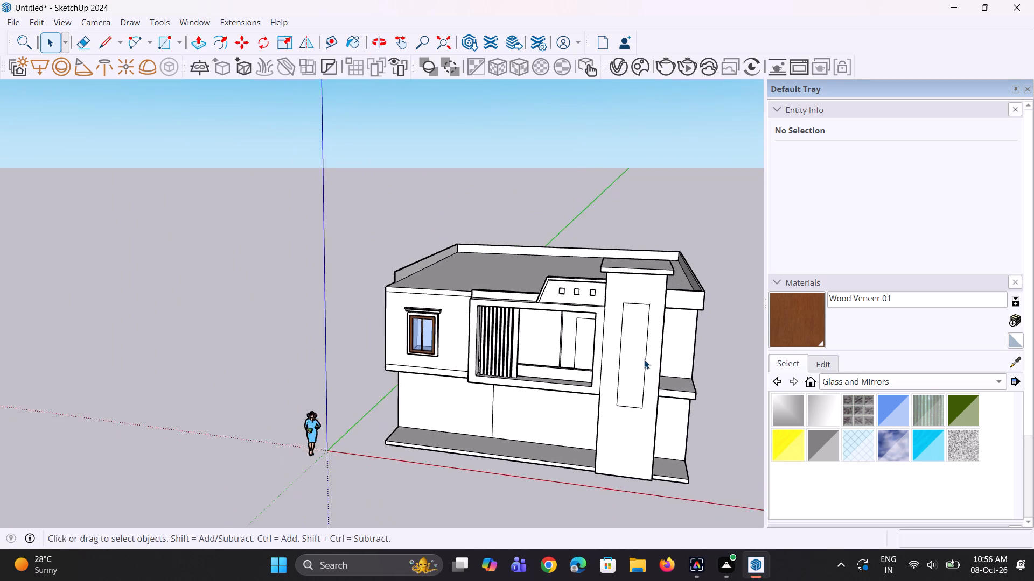
scroll(644, 359, down, 1)
middle_drag(677, 403, 677, 433)
scroll(683, 400, up, 5)
Copy the front edge of the upper-floor balcony slab beside the tower about 6 11/16" inward across the slab.
middle_drag(679, 399, 442, 440)
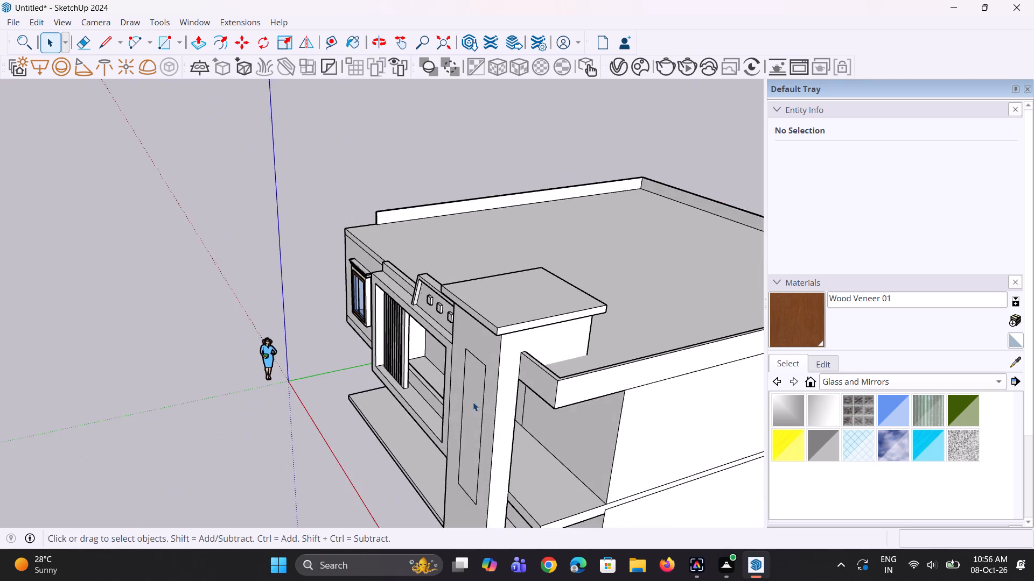
scroll(473, 401, down, 5)
scroll(539, 501, up, 10)
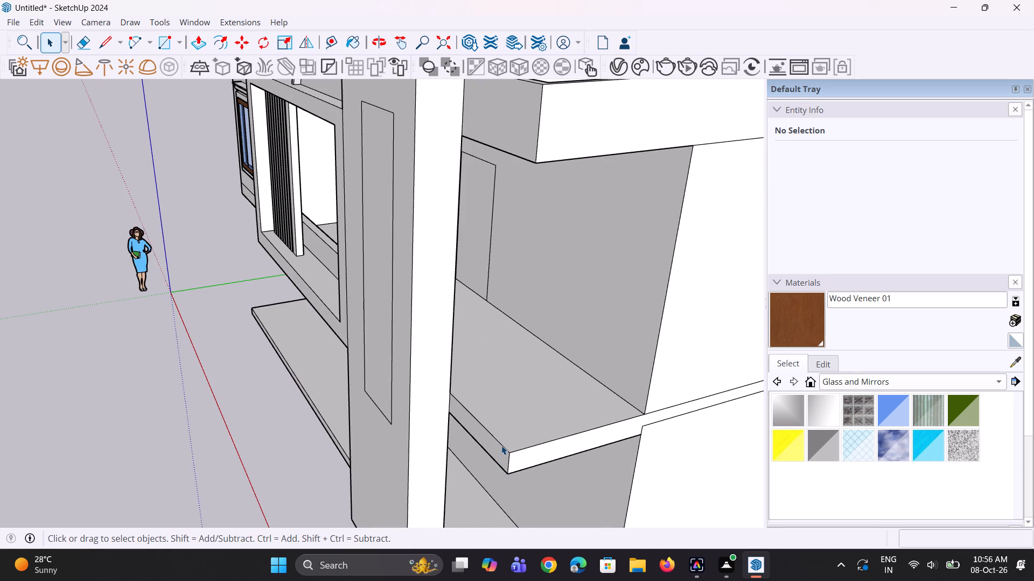
click(502, 445)
scroll(502, 445, up, 2)
middle_drag(502, 445, 411, 443)
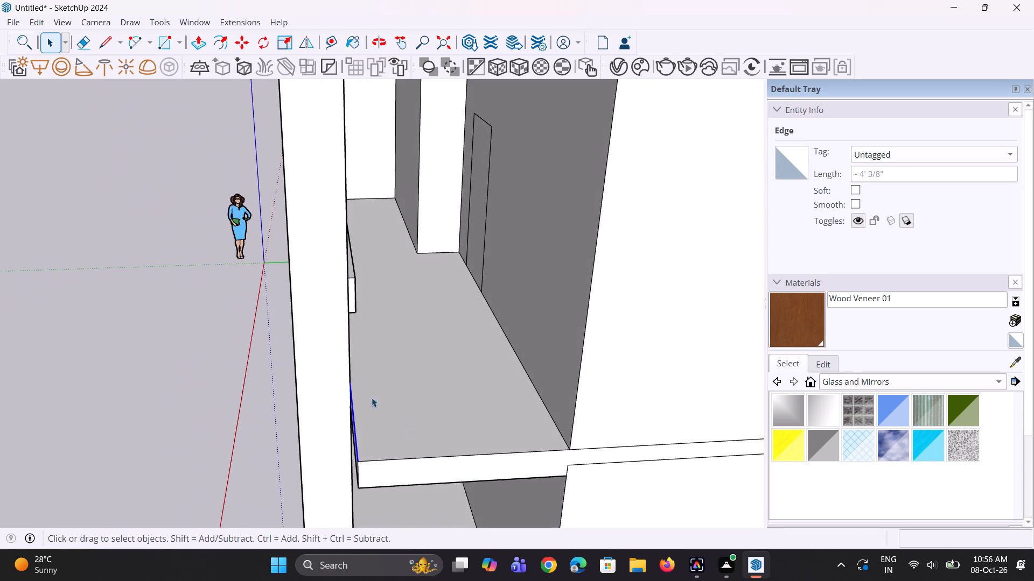
scroll(334, 377, up, 3)
middle_drag(404, 403, 416, 400)
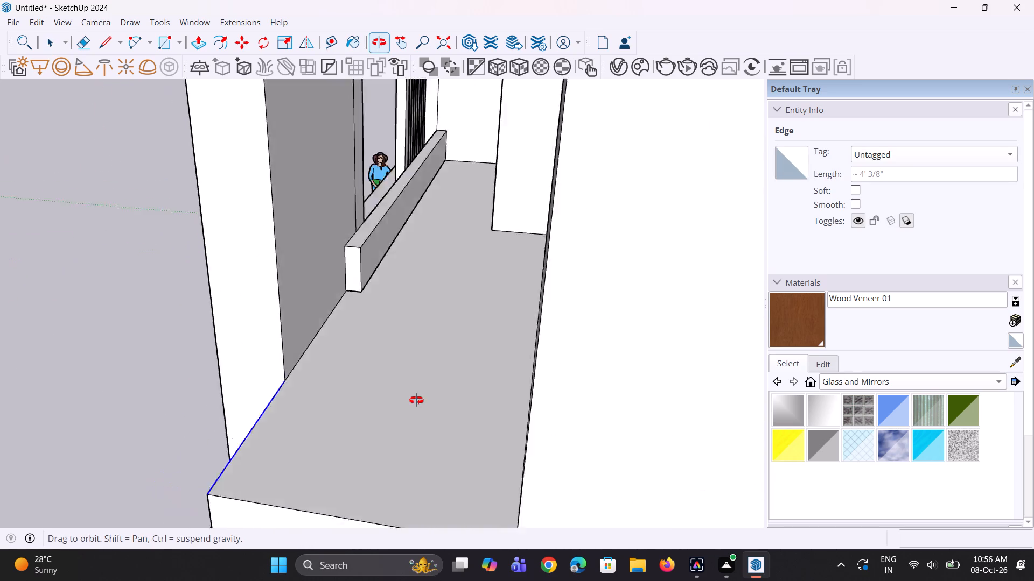
middle_drag(416, 400, 463, 394)
key(m)
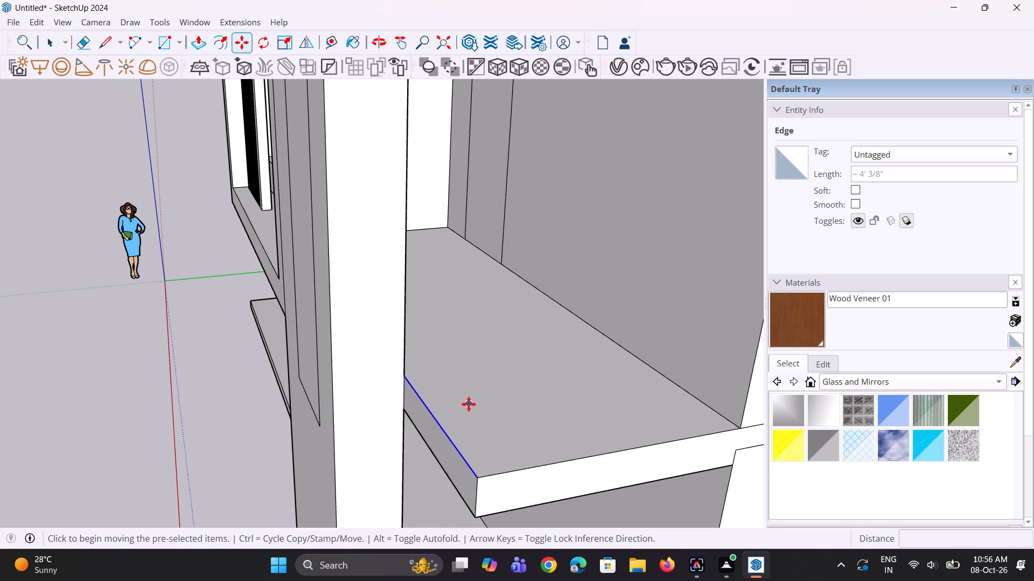
click(479, 477)
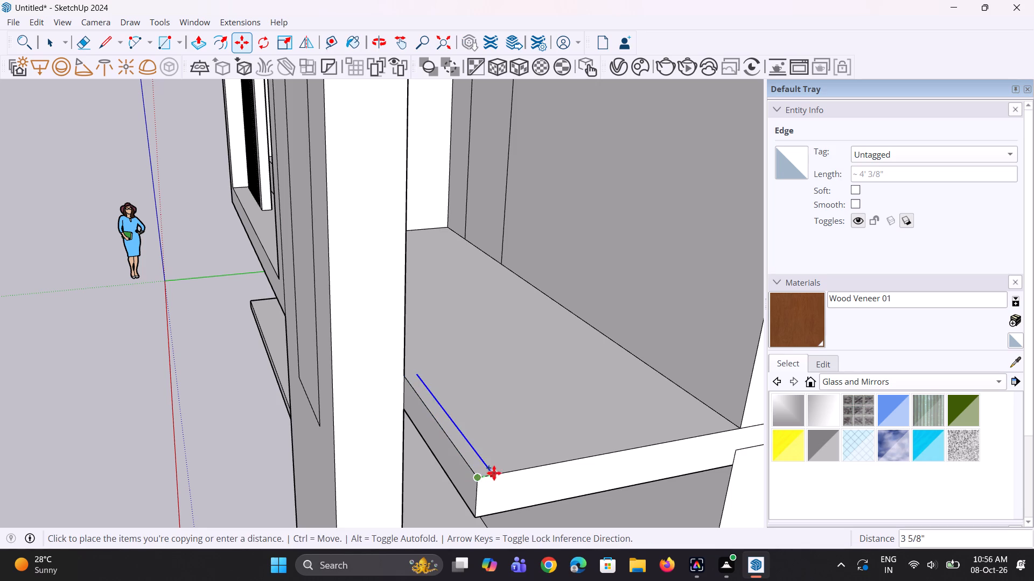
click(506, 467)
Draw a line from the copied edge's inner end to the tower, closing a narrow strip along the slab's front.
middle_drag(537, 419, 523, 437)
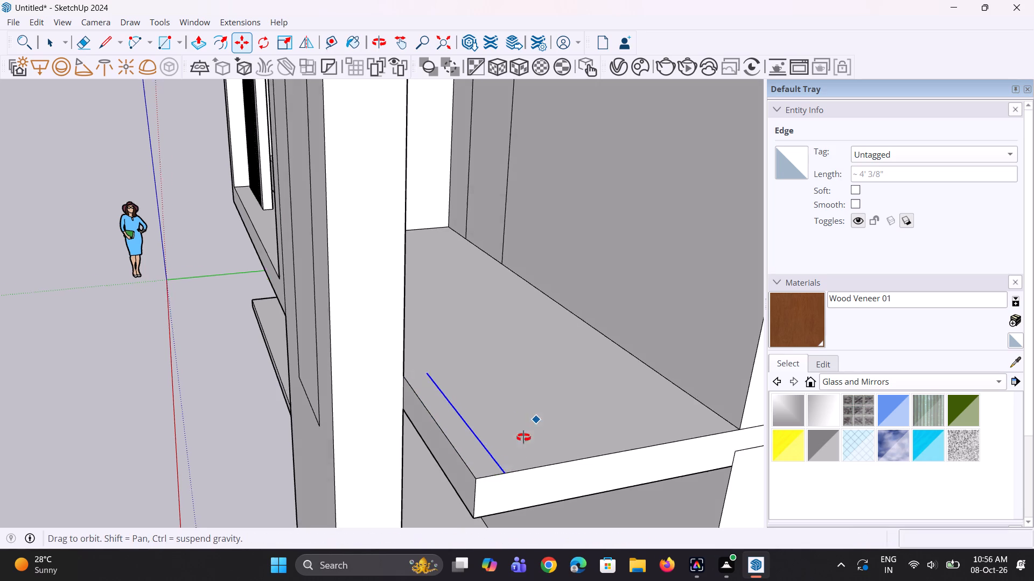
middle_drag(523, 437, 466, 469)
scroll(387, 357, up, 2)
key(l)
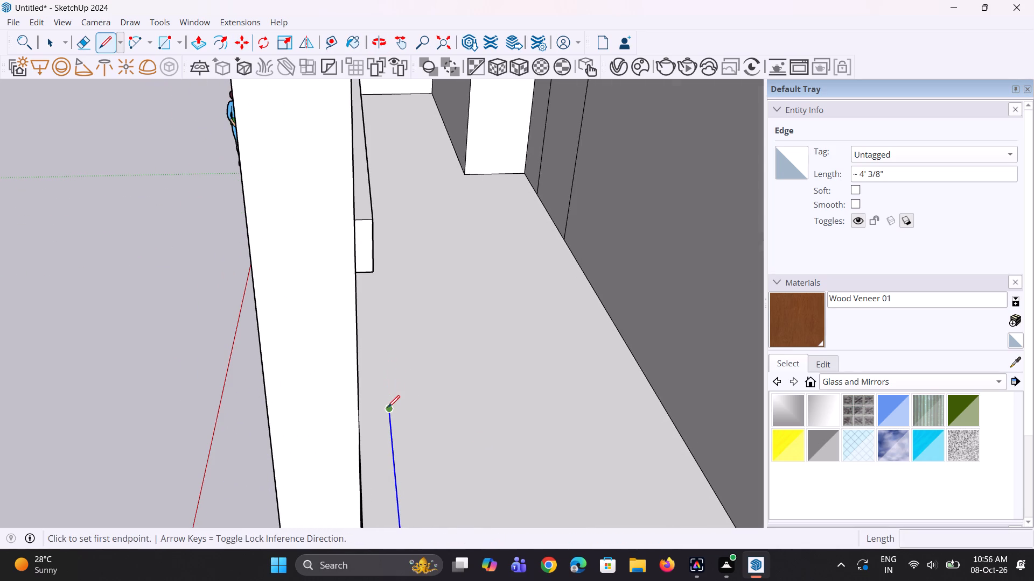
click(388, 408)
click(360, 407)
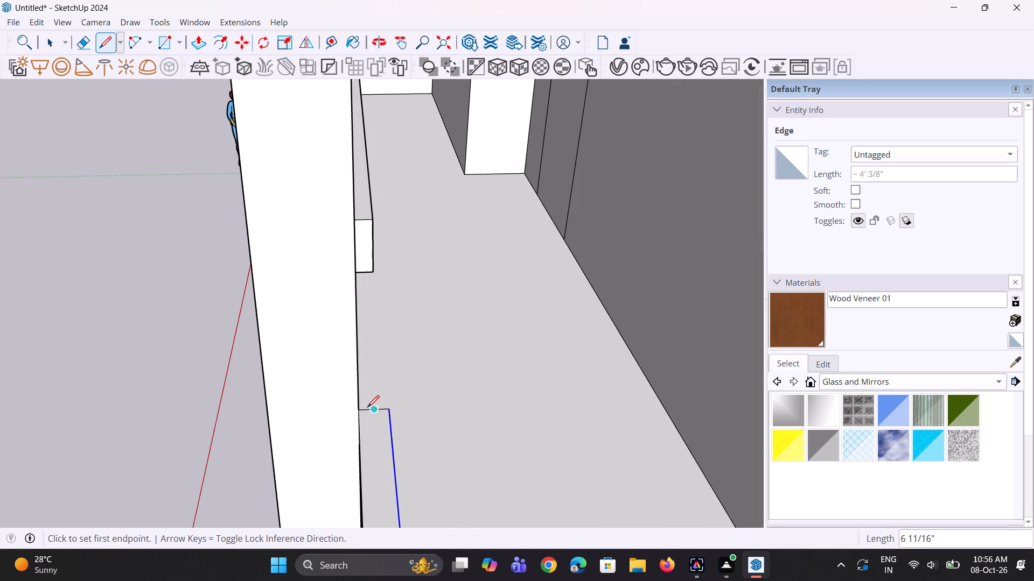
key(space)
Push/Pull the narrow strip at the balcony slab's front edge up about 1' 10 1/16" as a parapet wall.
key(p)
click(388, 436)
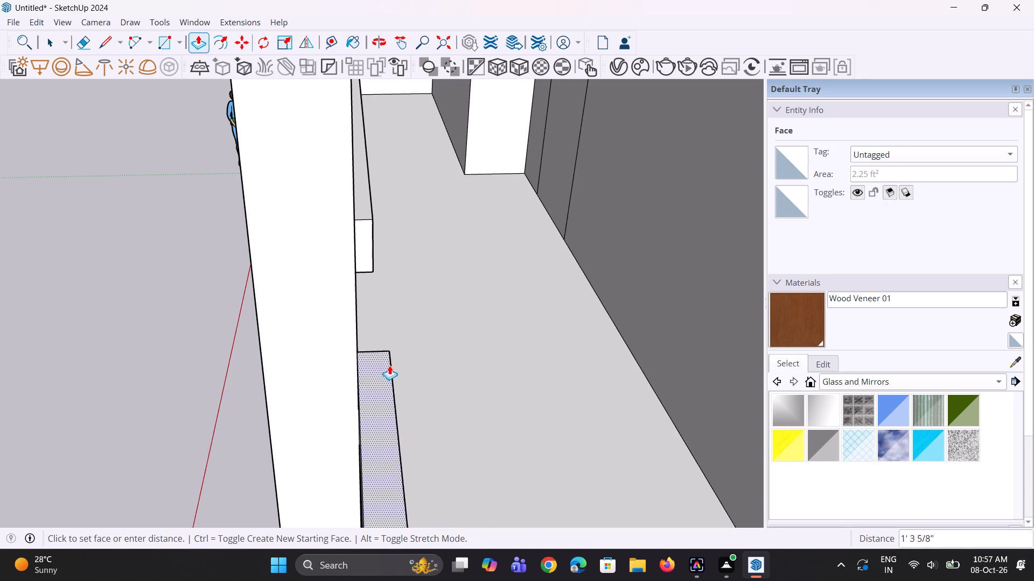
click(388, 350)
Push the new balcony parapet's inner face toward the front by about 1 9/16" to thin the wall.
middle_drag(348, 407, 553, 378)
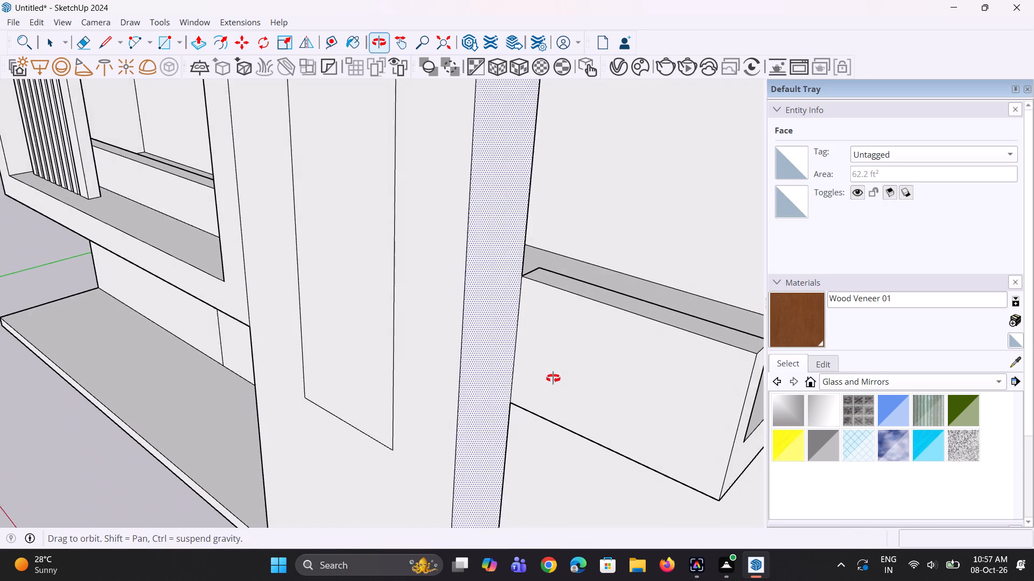
middle_drag(553, 378, 520, 367)
scroll(520, 362, up, 1)
scroll(520, 362, down, 4)
middle_drag(614, 357, 334, 329)
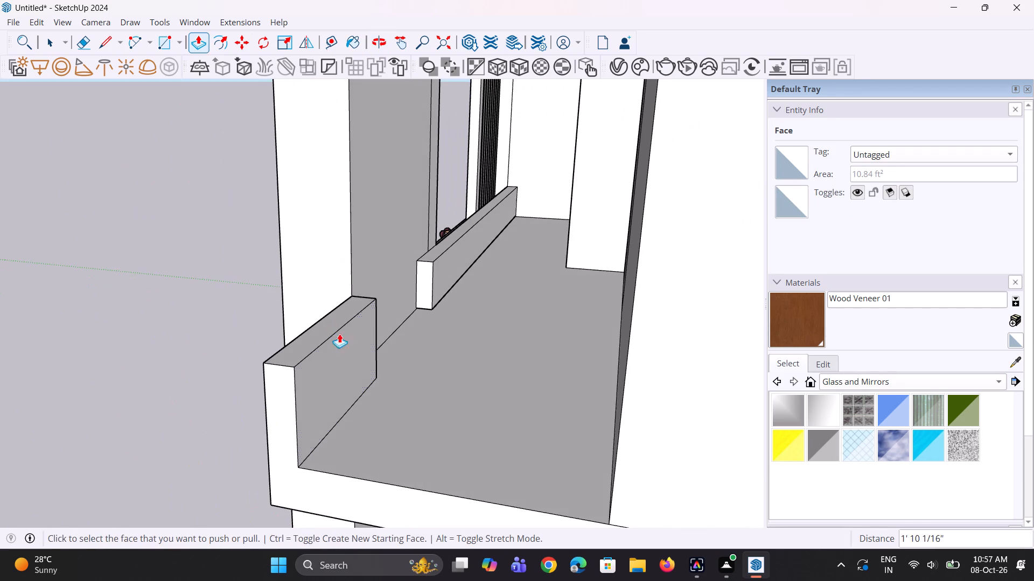
click(349, 376)
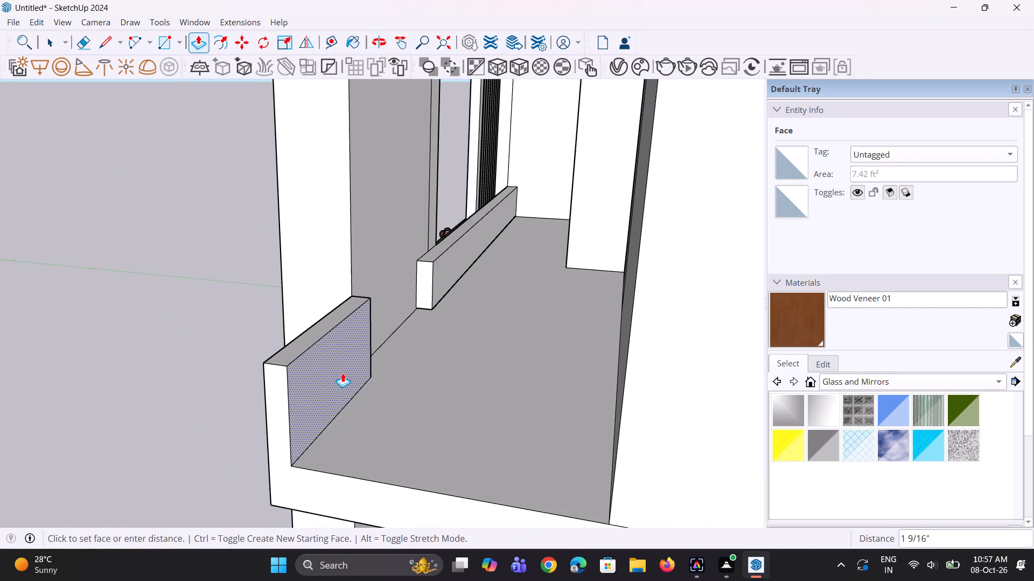
click(343, 373)
Draw a circle of about 5/8" radius on top of the balcony parapet, near its tower end.
middle_drag(365, 407, 602, 416)
scroll(590, 412, down, 4)
middle_drag(587, 414, 626, 398)
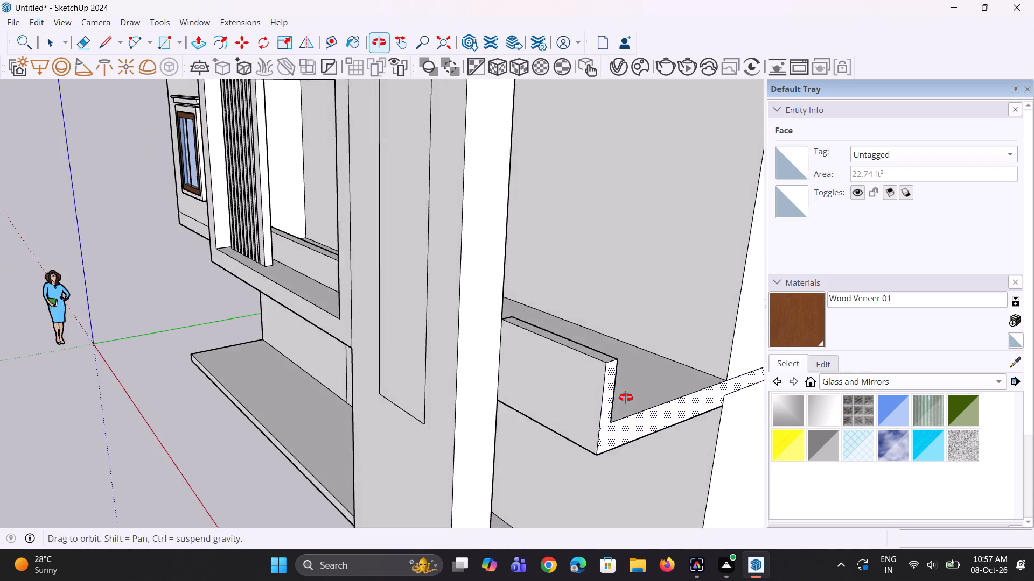
middle_drag(626, 398, 629, 396)
scroll(604, 395, down, 4)
middle_drag(599, 398, 644, 416)
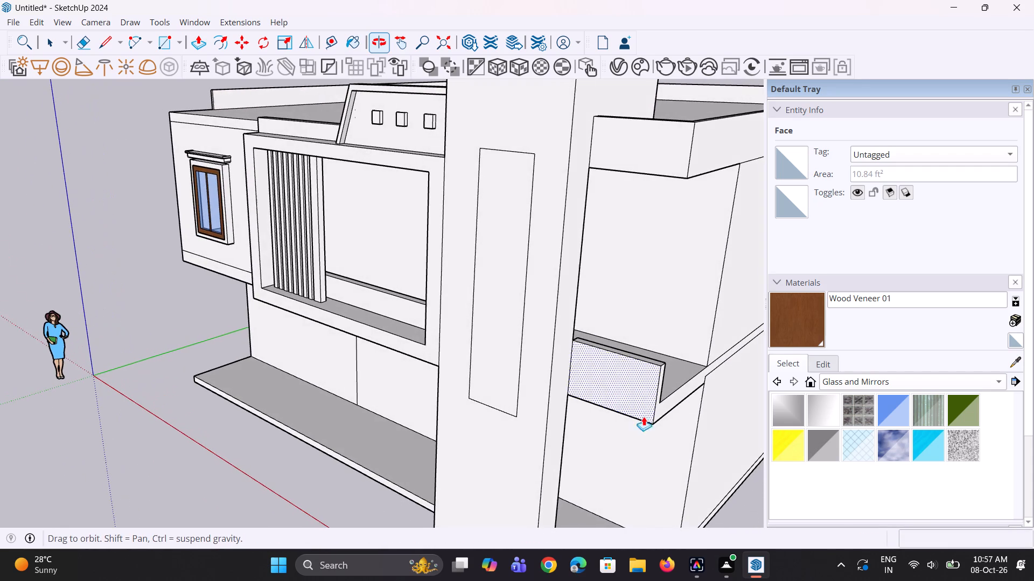
middle_drag(651, 359, 691, 339)
scroll(656, 335, up, 3)
middle_drag(653, 342, 673, 382)
scroll(636, 316, up, 6)
key(c)
scroll(609, 351, up, 2)
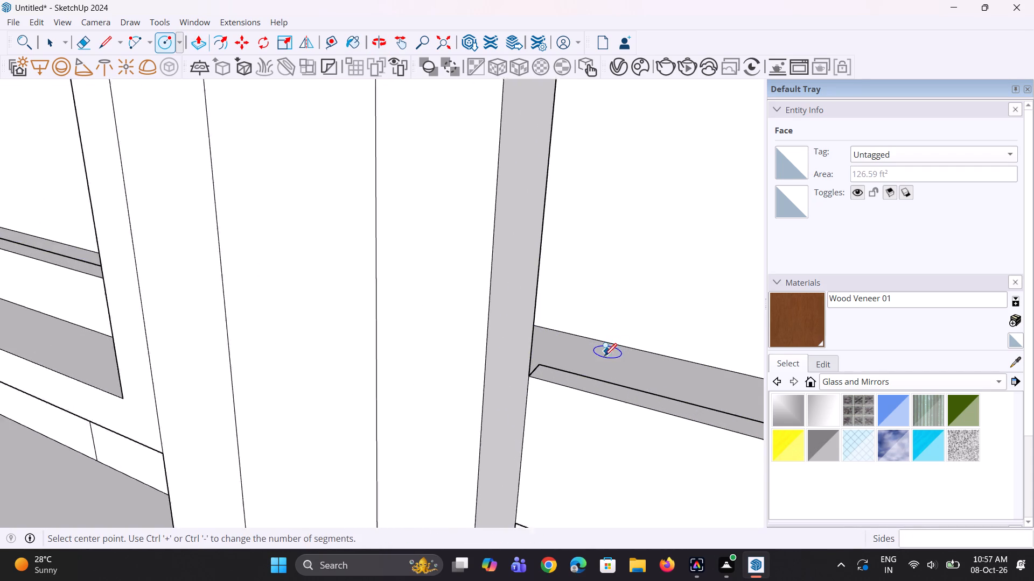
scroll(589, 369, up, 4)
middle_drag(540, 389, 549, 417)
scroll(553, 416, up, 5)
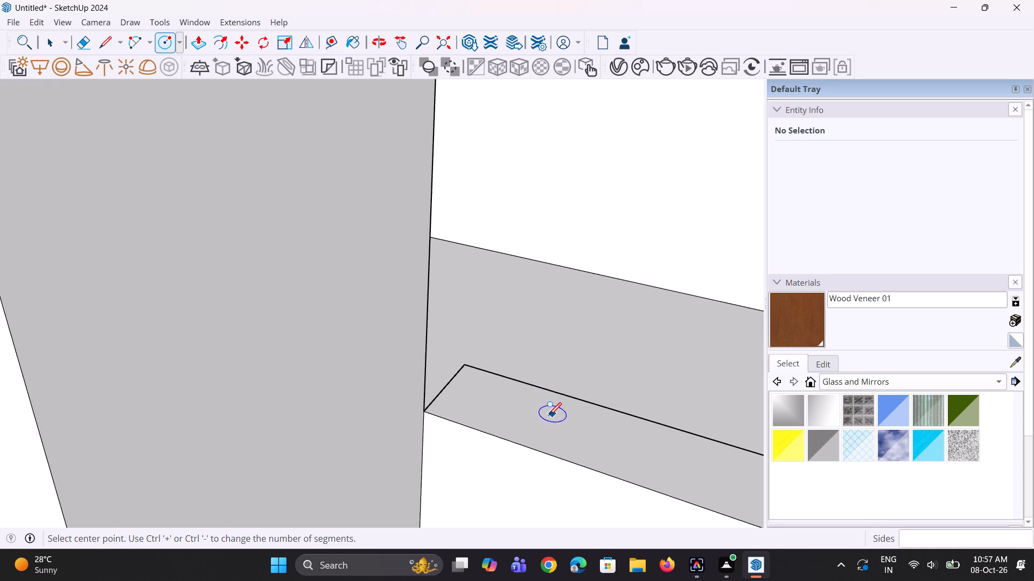
click(520, 410)
click(530, 416)
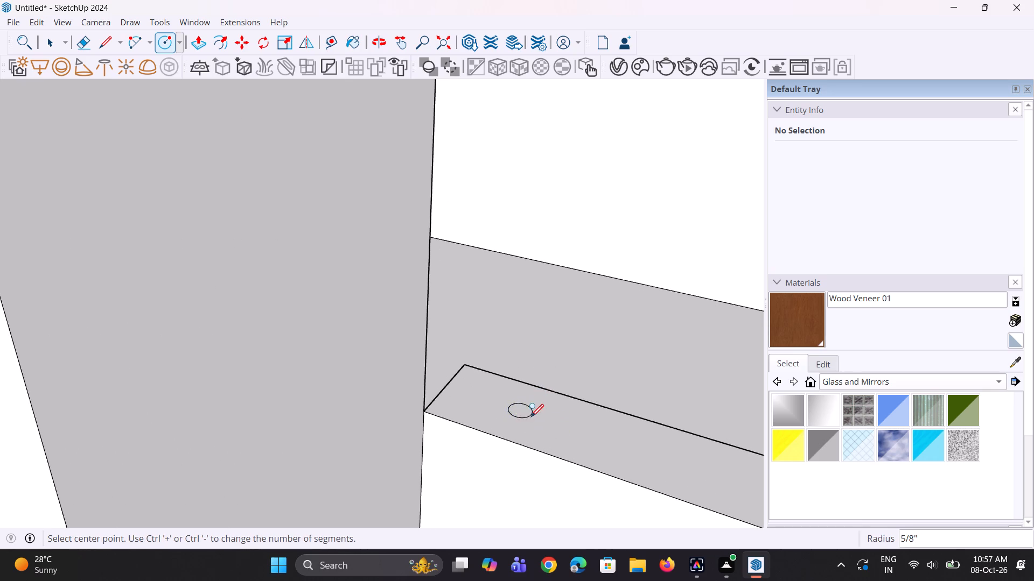
Copy the circle along the top of the balcony parapet, about 1' 4 3/8" away from the tower.
scroll(526, 383, down, 6)
middle_drag(518, 395, 556, 386)
scroll(541, 395, up, 2)
key(space)
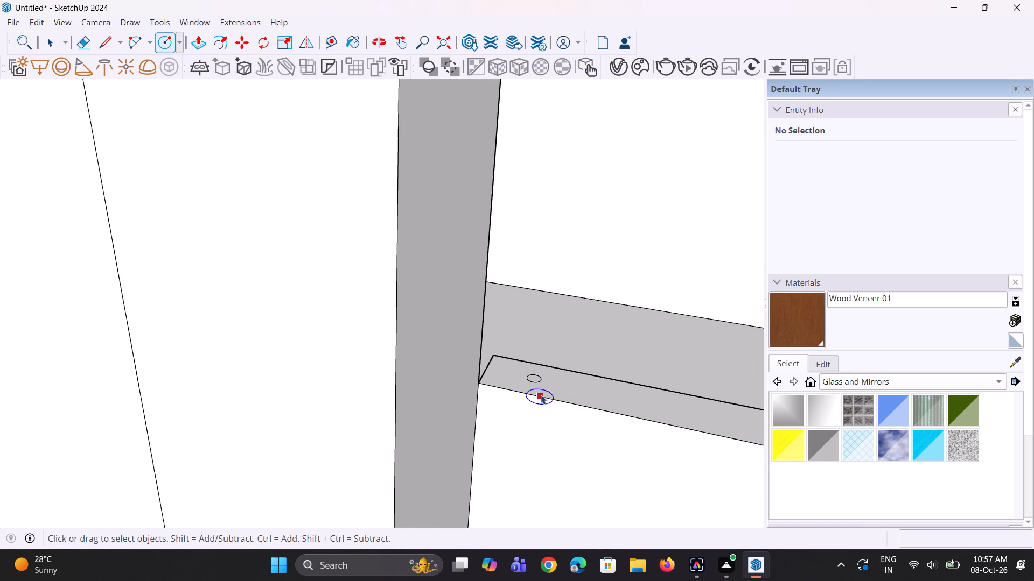
key(space)
click(534, 380)
scroll(534, 380, up, 3)
key(m)
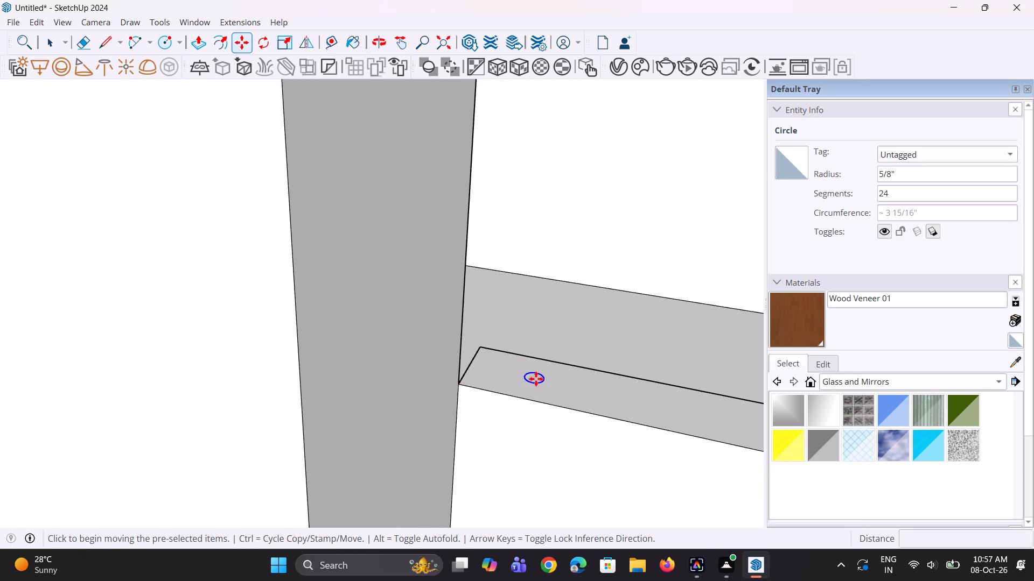
click(547, 379)
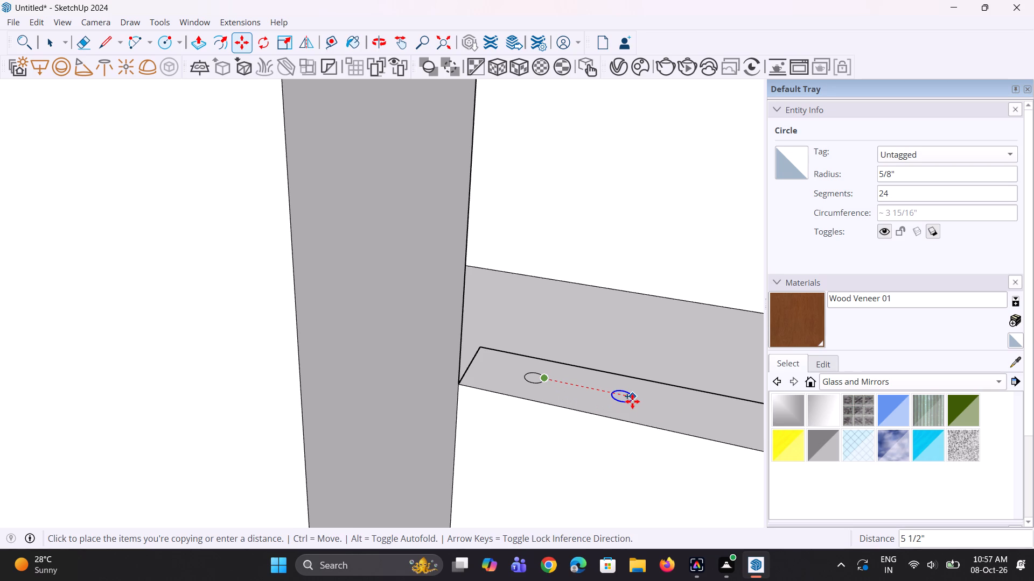
scroll(632, 401, down, 10)
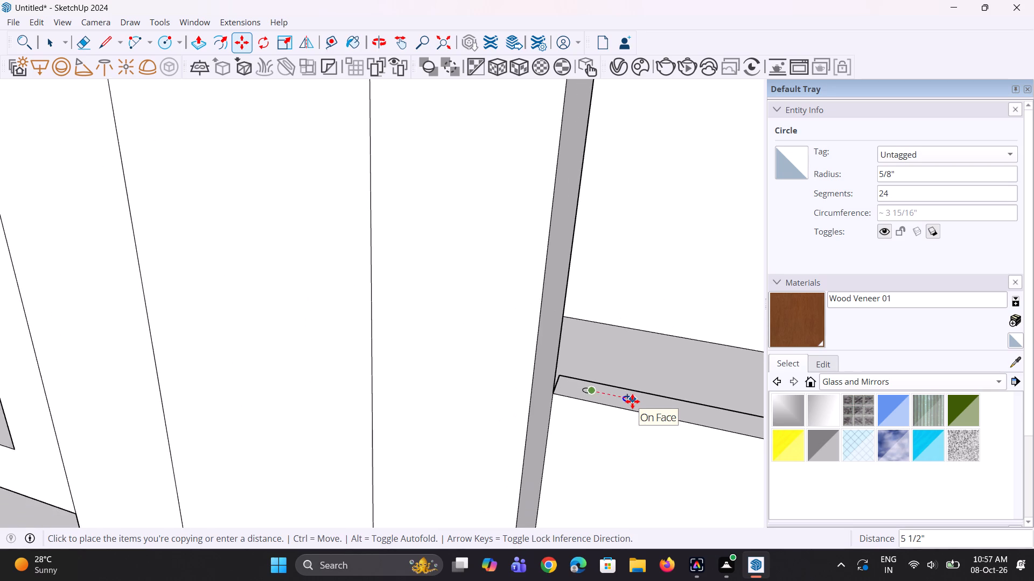
scroll(632, 401, down, 12)
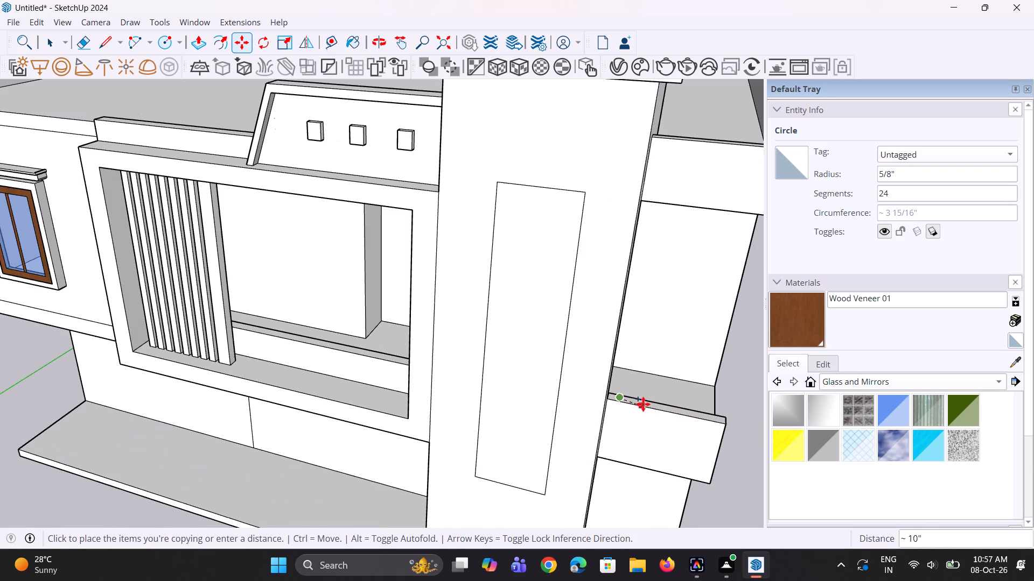
scroll(649, 404, up, 5)
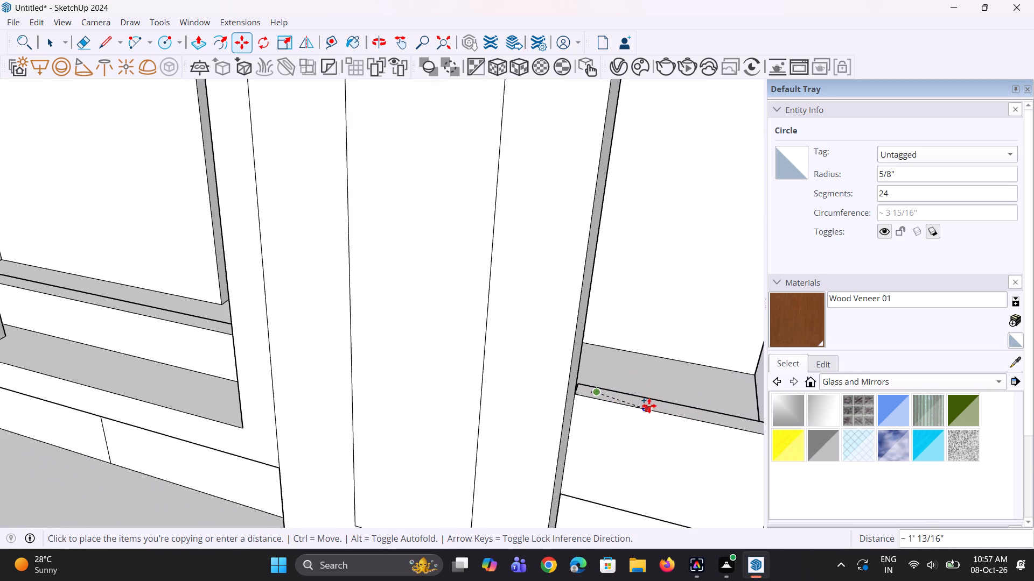
scroll(649, 406, up, 3)
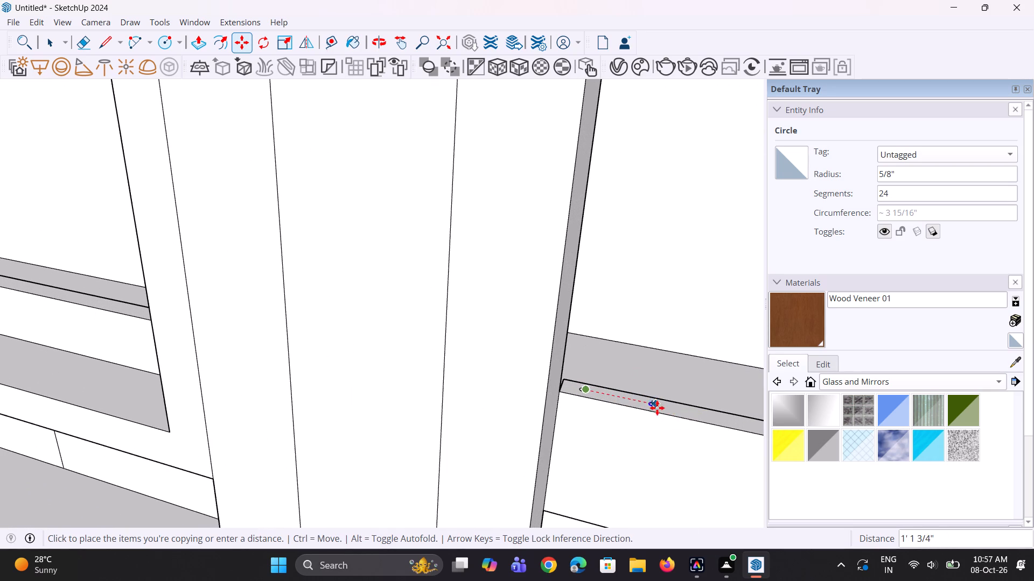
click(669, 410)
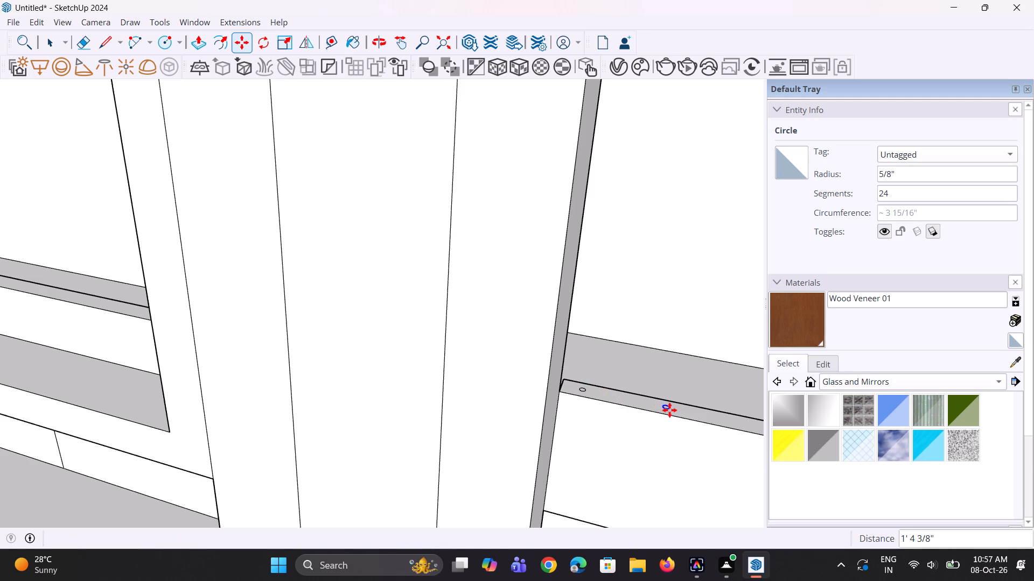
Repeat the circle copy along the balcony parapet top as an array of 4 at the same spacing.
key(asterisk)
key(4)
key(Return)
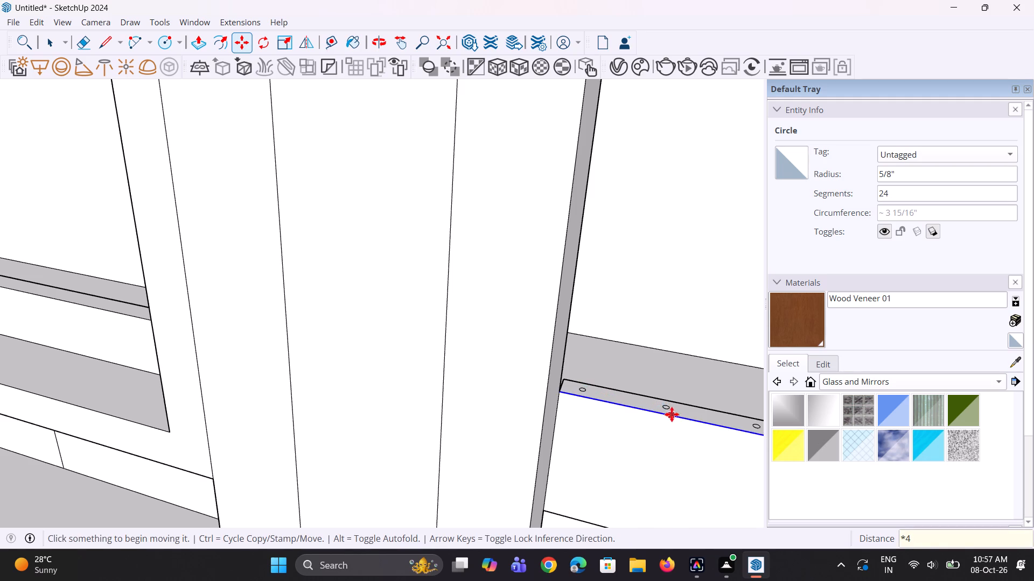
Delete the two surplus circles floating beyond the outer end of the balcony parapet.
scroll(654, 408, down, 8)
scroll(593, 384, down, 1)
middle_drag(683, 438, 681, 451)
key(space)
key(space)
click(704, 420)
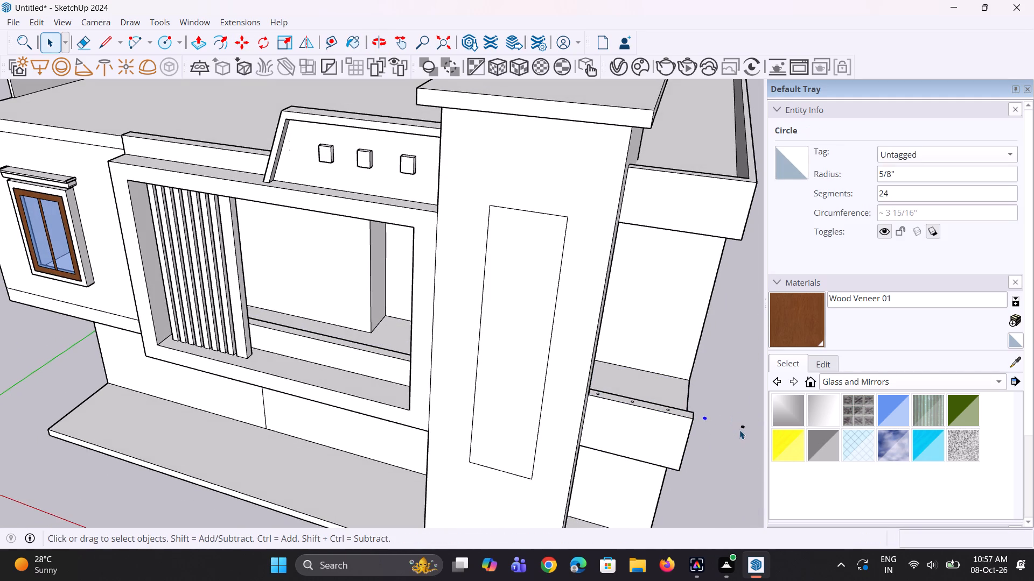
click(743, 429)
key(Delete)
scroll(714, 423, down, 2)
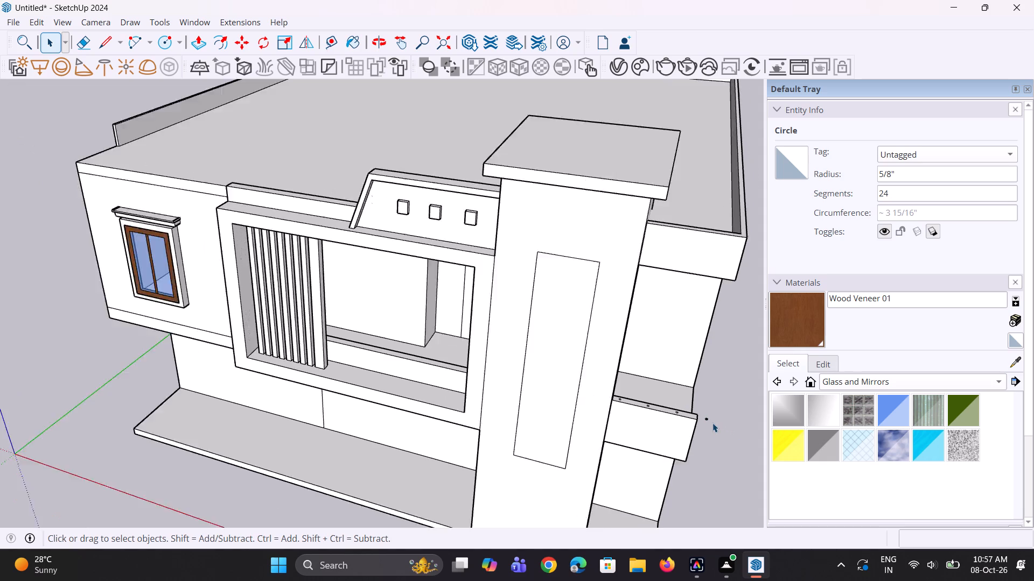
scroll(712, 423, down, 2)
click(707, 419)
key(Delete)
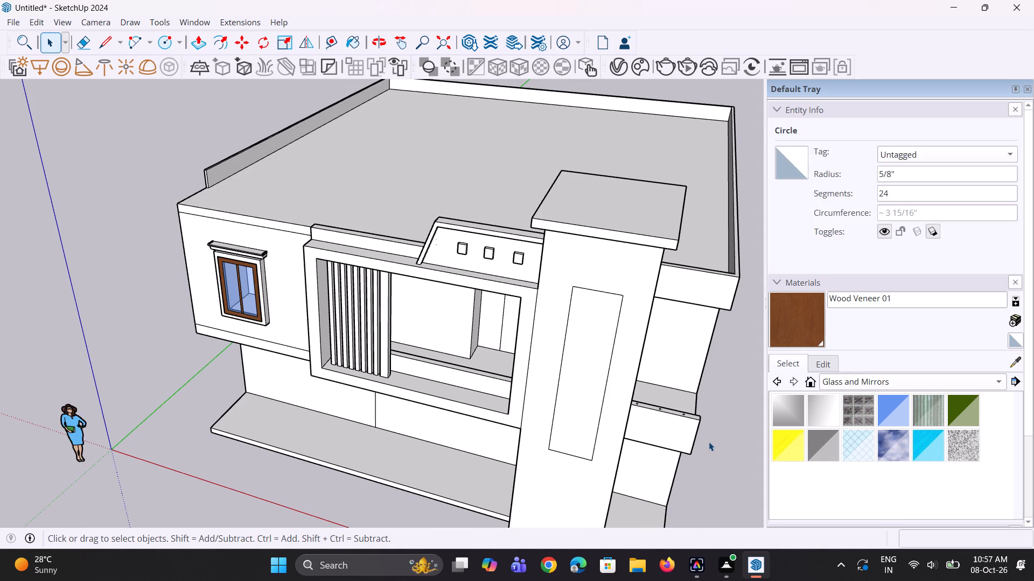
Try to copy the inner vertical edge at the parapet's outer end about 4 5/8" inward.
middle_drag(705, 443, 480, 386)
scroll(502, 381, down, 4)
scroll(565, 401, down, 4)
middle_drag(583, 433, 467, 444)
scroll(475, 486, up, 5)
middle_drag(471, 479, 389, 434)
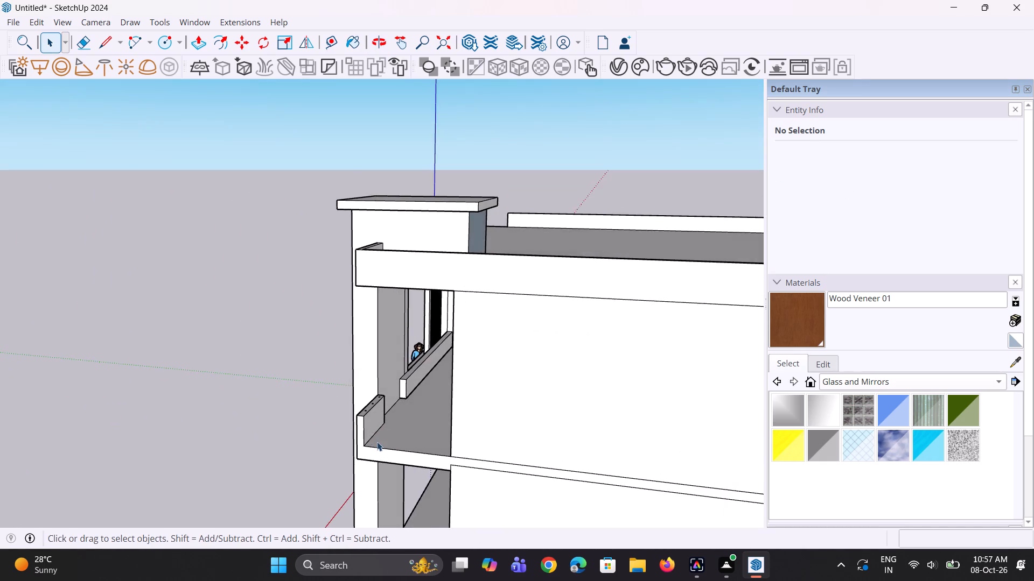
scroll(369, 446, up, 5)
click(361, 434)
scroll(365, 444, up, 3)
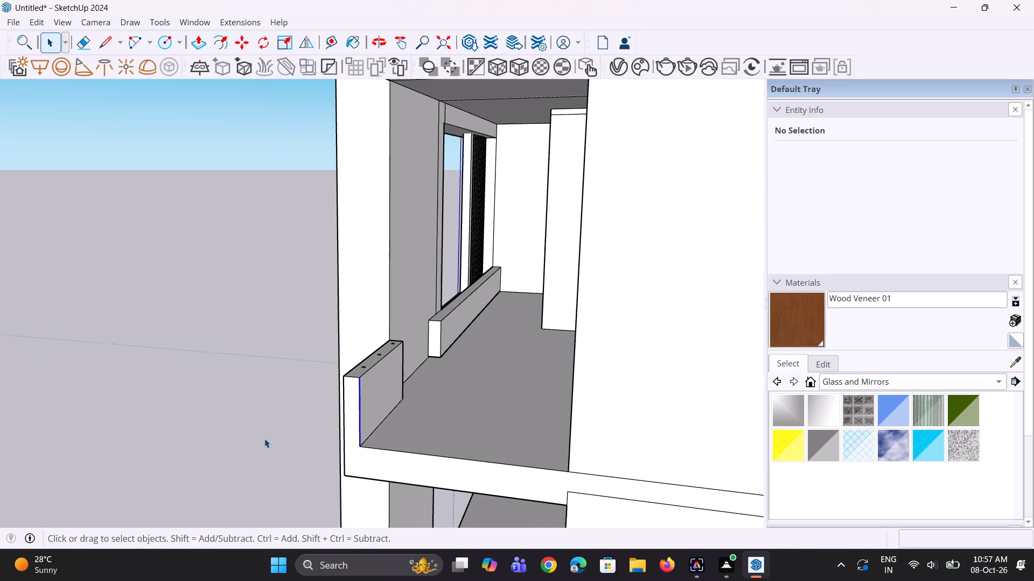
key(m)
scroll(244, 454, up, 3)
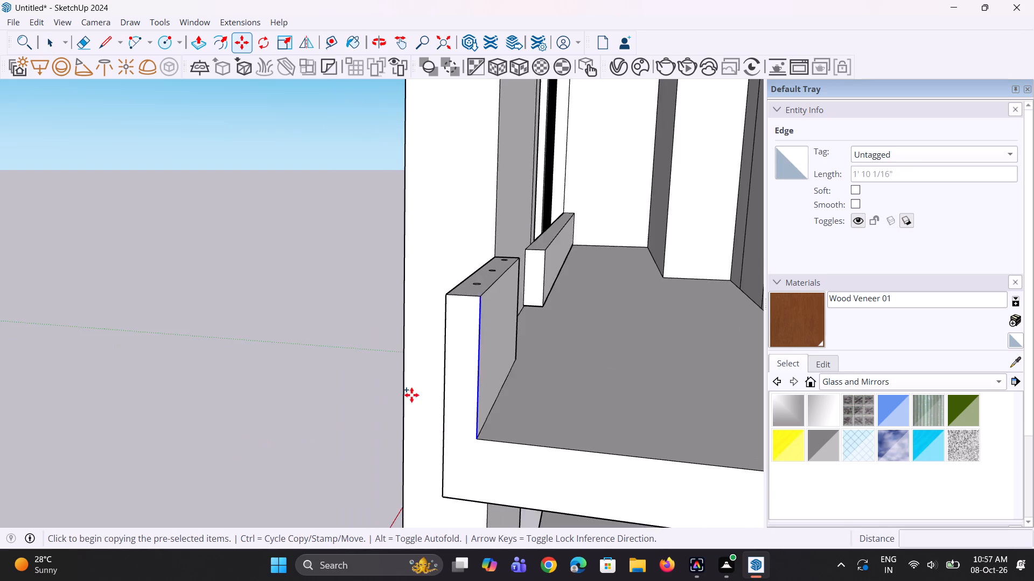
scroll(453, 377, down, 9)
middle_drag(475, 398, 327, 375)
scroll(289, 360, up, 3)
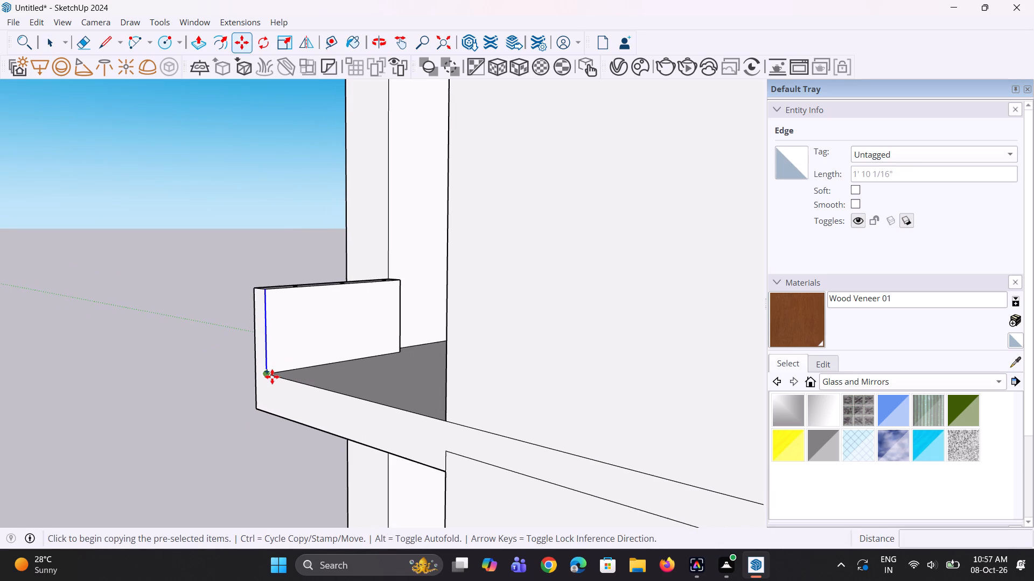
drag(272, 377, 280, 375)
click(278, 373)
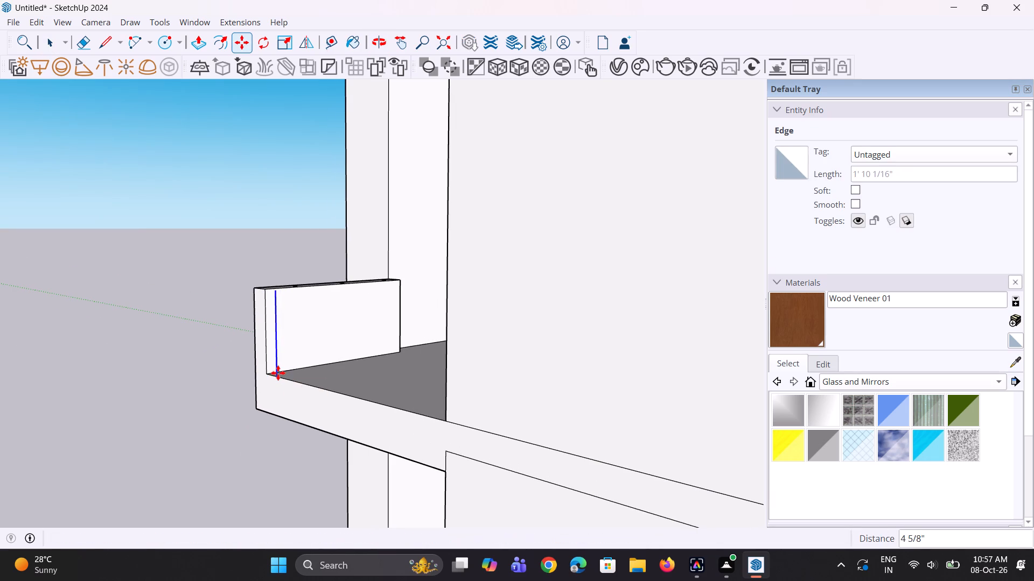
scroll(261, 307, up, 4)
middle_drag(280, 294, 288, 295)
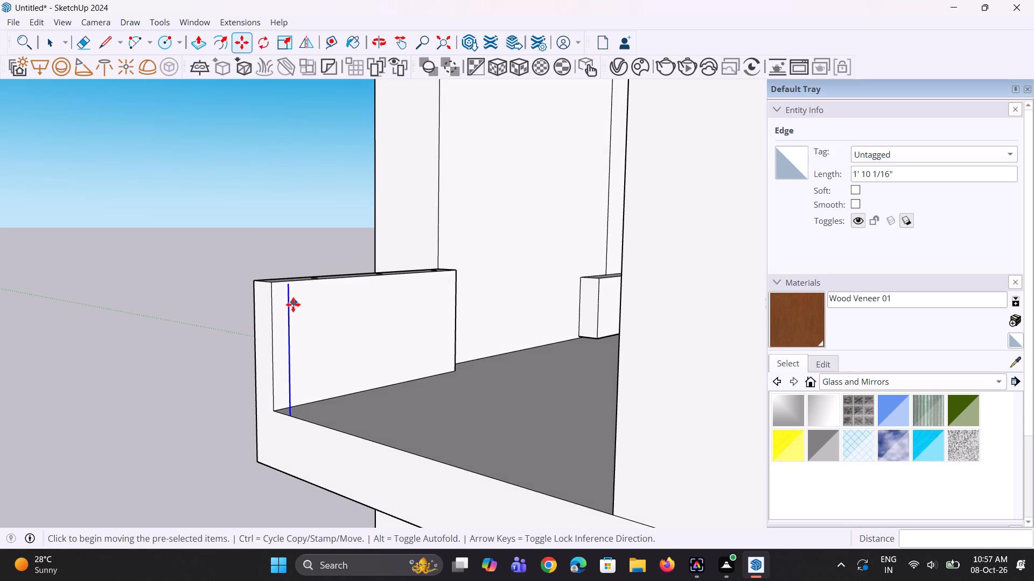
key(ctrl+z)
Copy the inner vertical edge at the parapet's outer end about 2" along the inner face to mark a narrow strip.
ctrl+scroll(287, 351, up, 2)
key(space)
key(space)
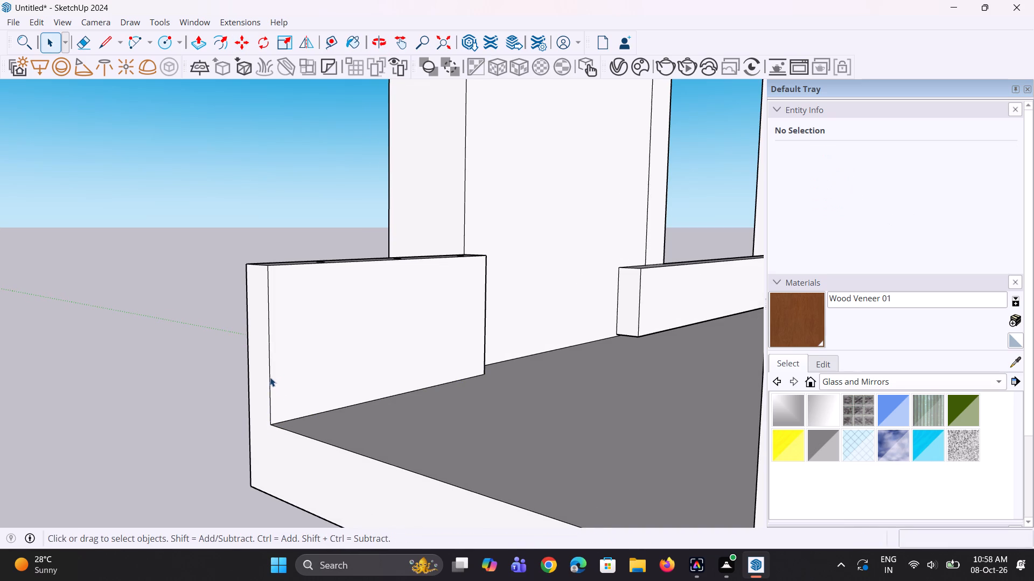
click(270, 376)
scroll(414, 273, down, 10)
middle_drag(444, 290, 359, 374)
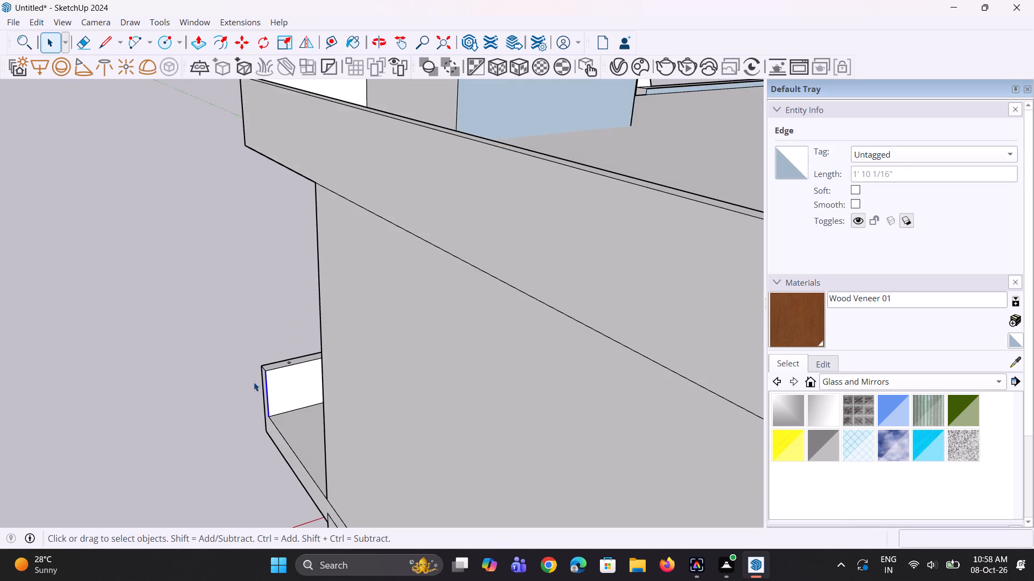
scroll(249, 416, up, 7)
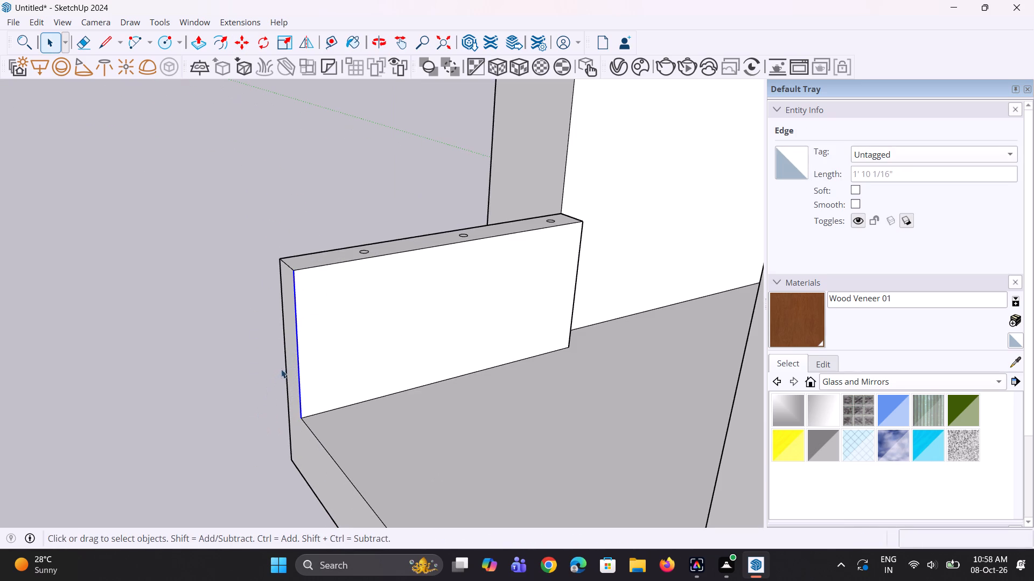
scroll(294, 386, up, 1)
key(m)
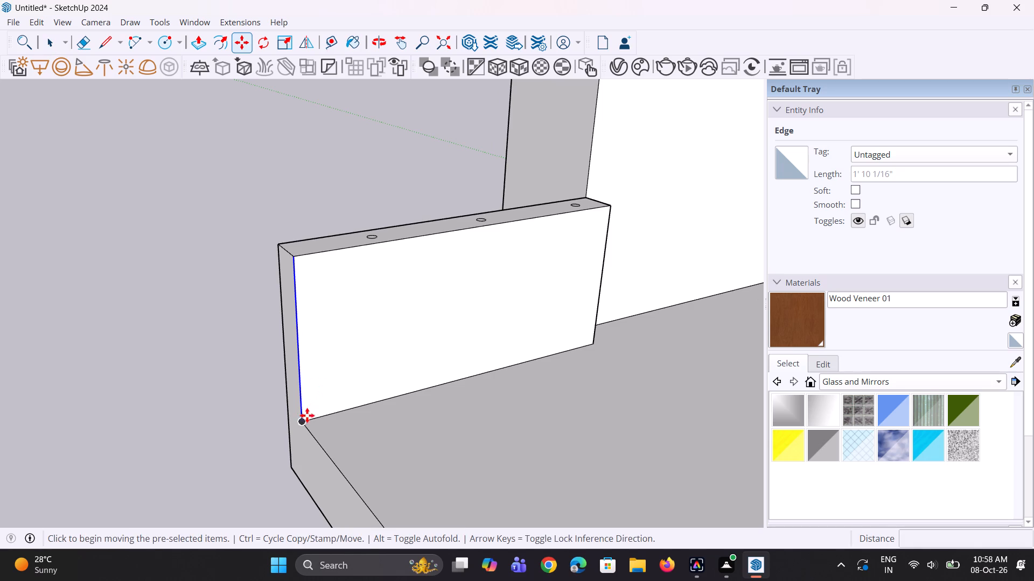
scroll(302, 425, up, 2)
click(302, 424)
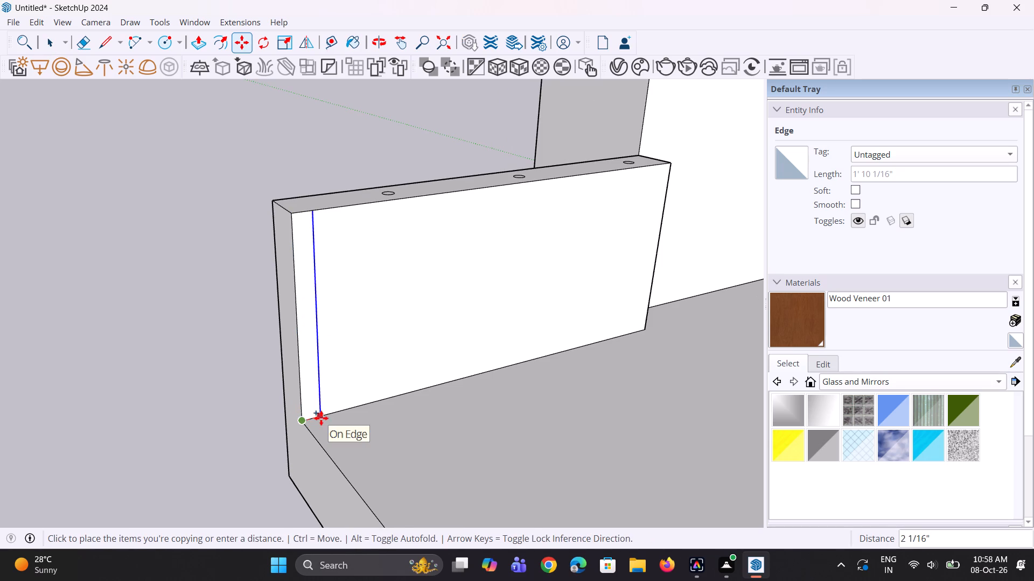
click(324, 416)
Push/Pull the narrow vertical strip about 5' 2 3/16" to the house wall, forming a side parapet along the balcony's open edge.
key(p)
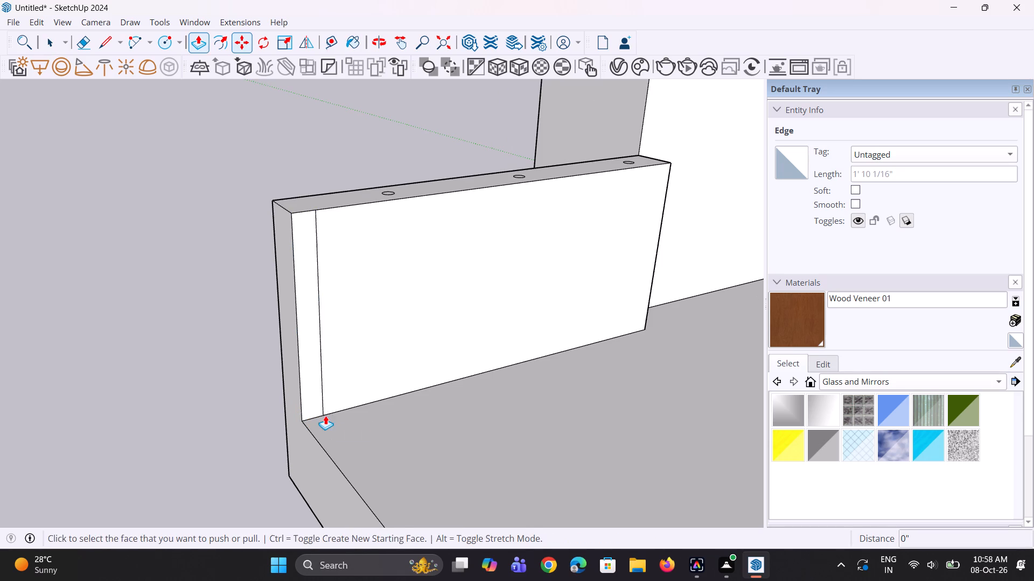
click(318, 390)
scroll(336, 400, down, 8)
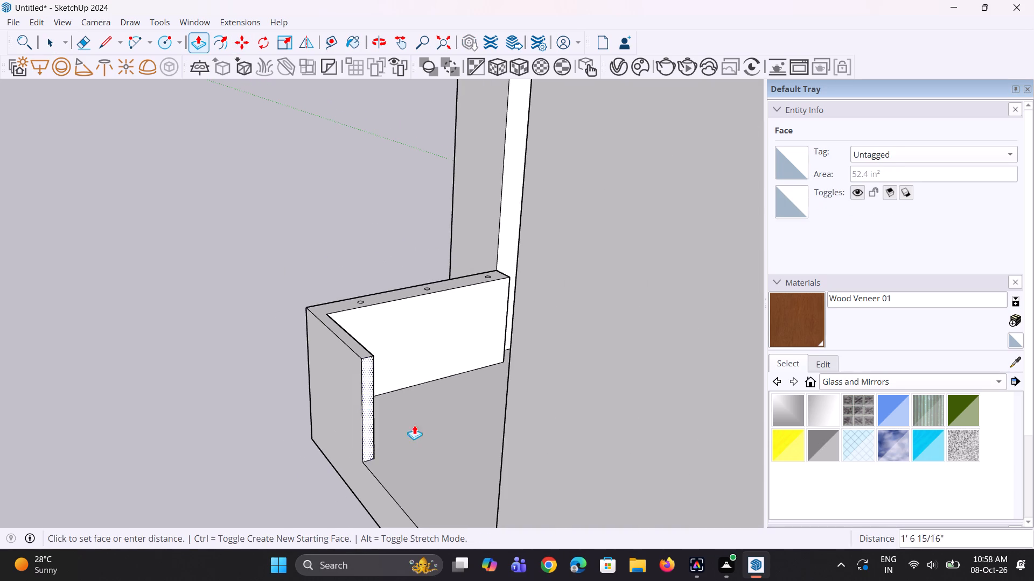
click(505, 435)
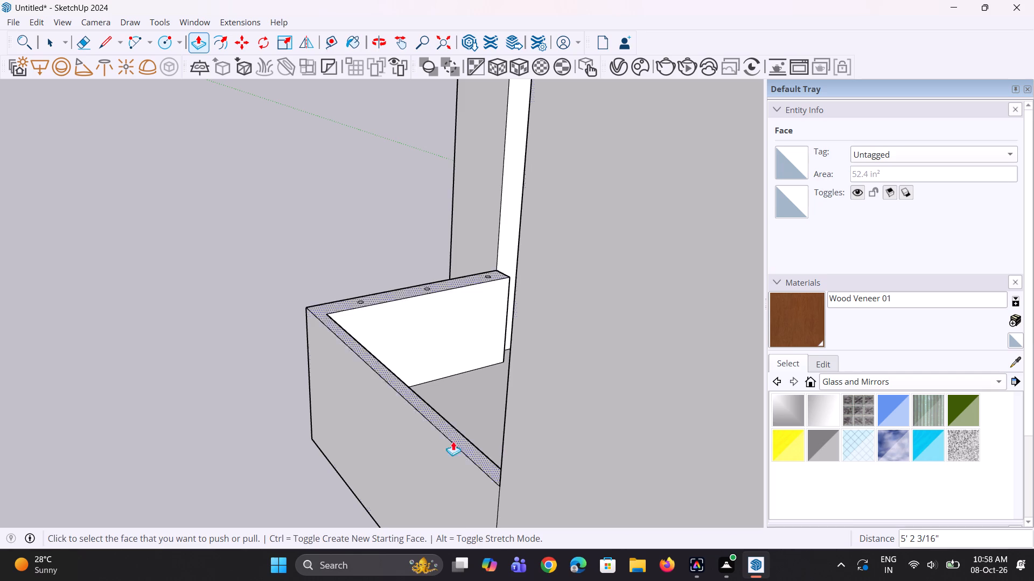
Thicken the side parapet by pulling its inner face inward about 1 1/2", followed by small adjustments of about 1/8".
scroll(345, 434, down, 1)
middle_drag(345, 434, 507, 465)
scroll(382, 433, down, 2)
middle_drag(375, 434, 431, 447)
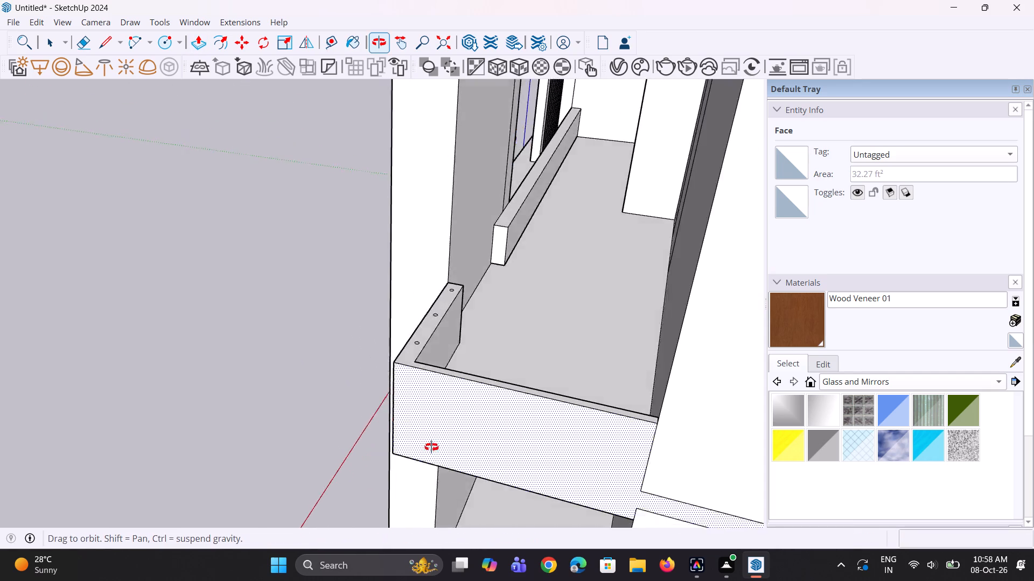
middle_drag(431, 447, 471, 457)
scroll(452, 402, up, 3)
middle_drag(436, 405, 453, 451)
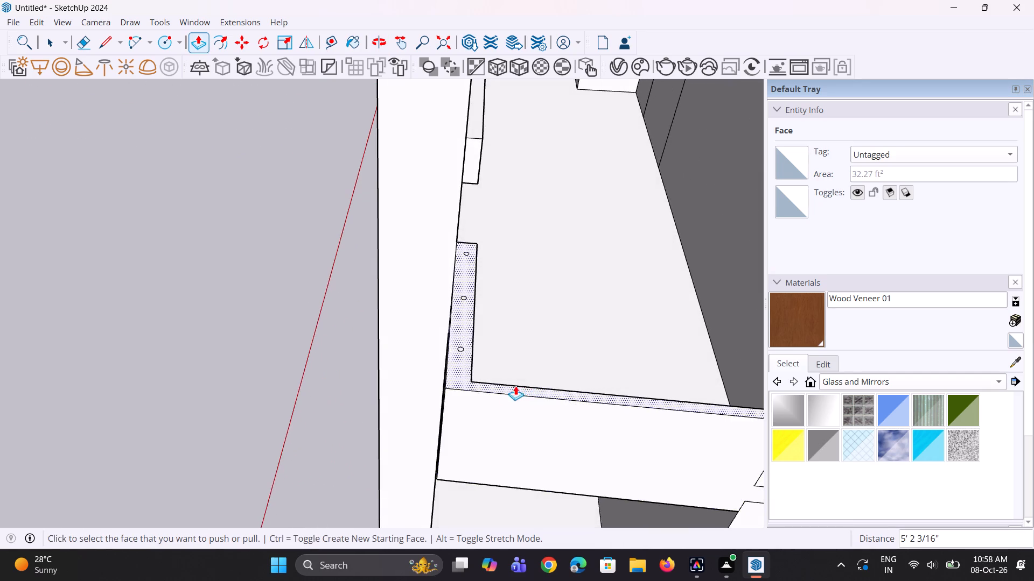
middle_drag(555, 378, 343, 384)
scroll(357, 371, down, 10)
middle_drag(319, 424, 682, 497)
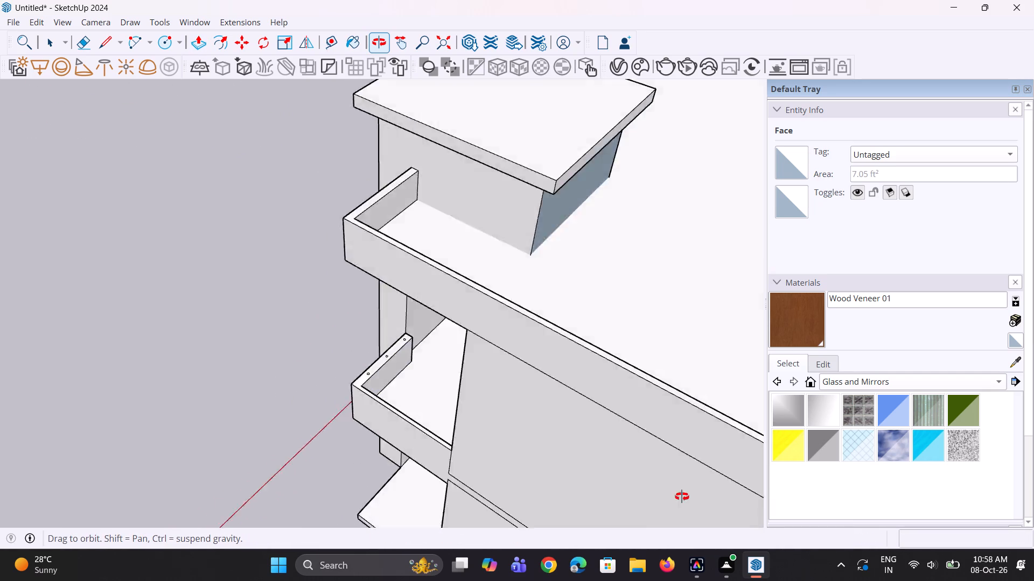
middle_drag(682, 497, 1003, 487)
scroll(502, 279, up, 6)
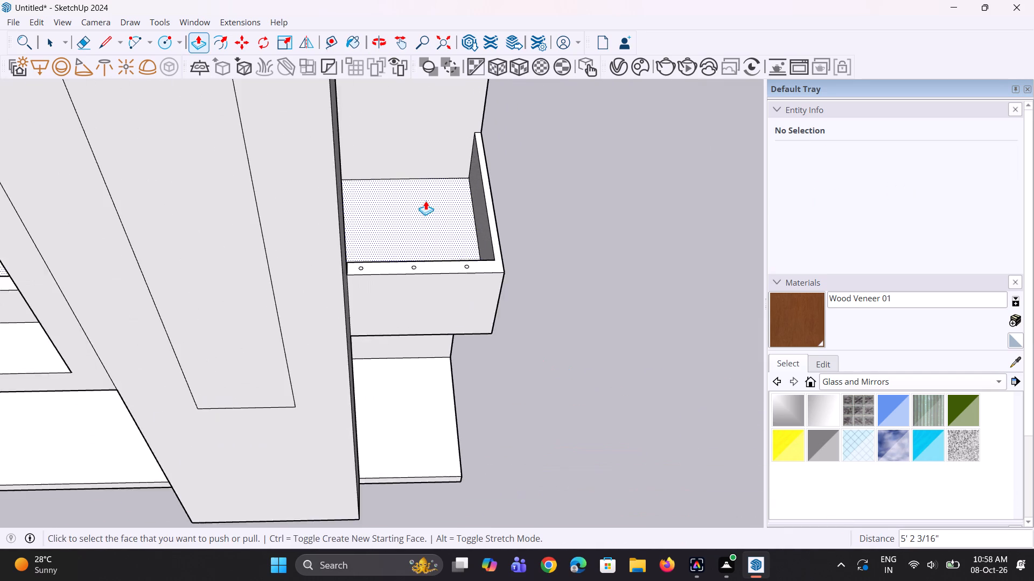
scroll(425, 201, up, 3)
click(499, 246)
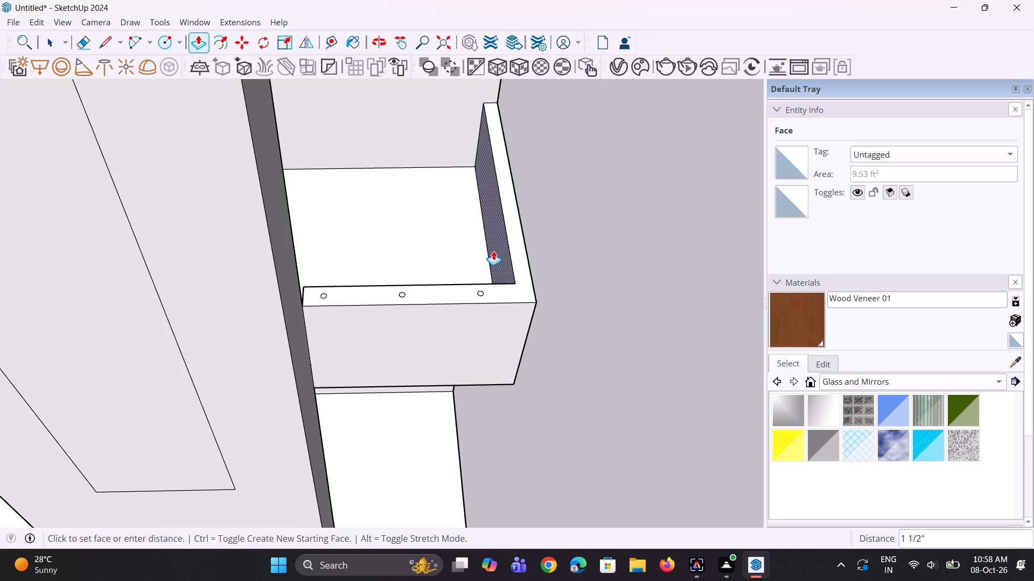
click(493, 251)
click(494, 251)
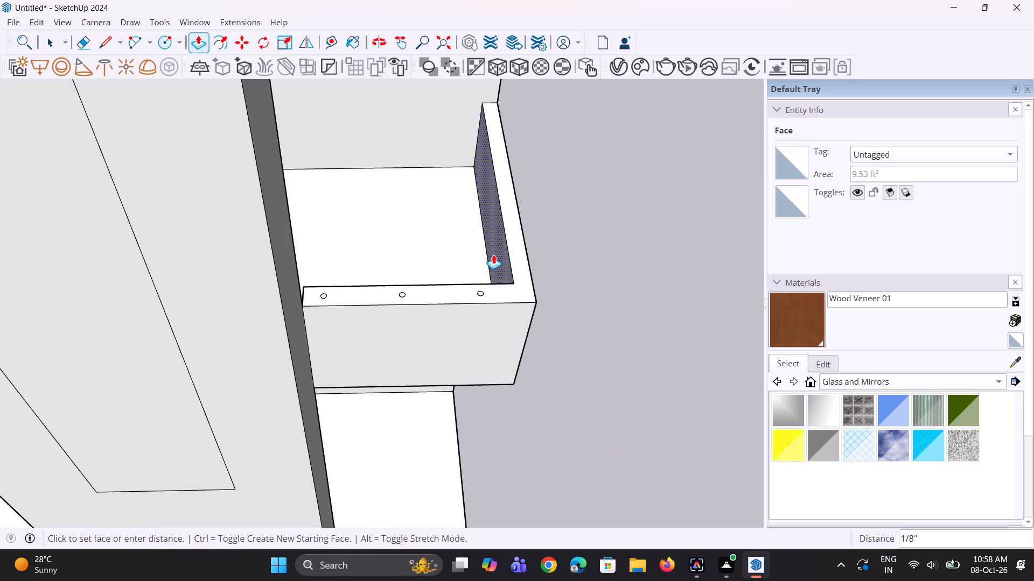
click(493, 254)
middle_drag(501, 308, 467, 290)
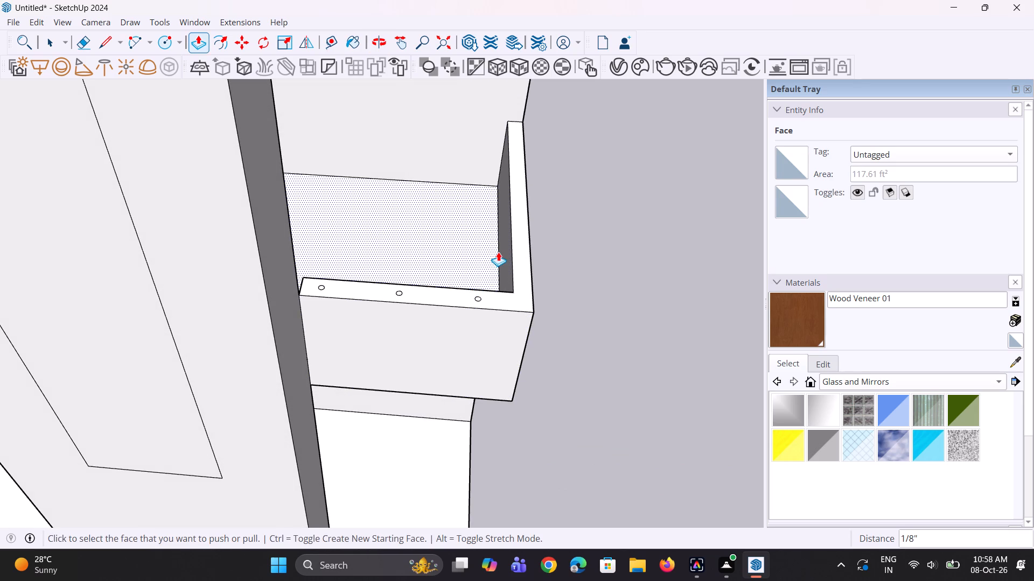
click(499, 251)
click(498, 251)
key(space)
key(space)
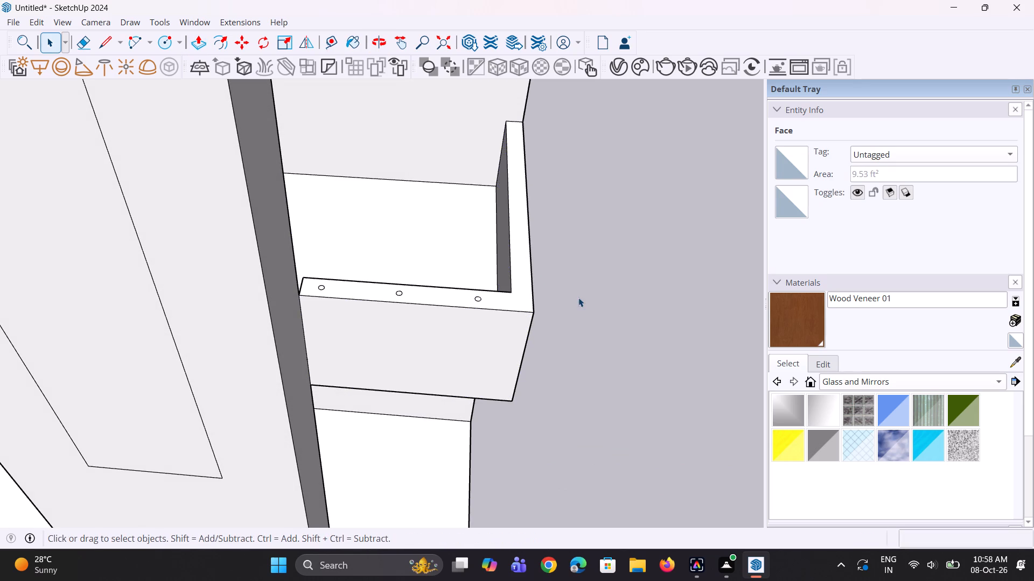
Copy the circle nearest the balcony corner onto the top of the side parapet, about 1' 2 5/16" away.
click(578, 297)
scroll(499, 313, up, 3)
click(470, 294)
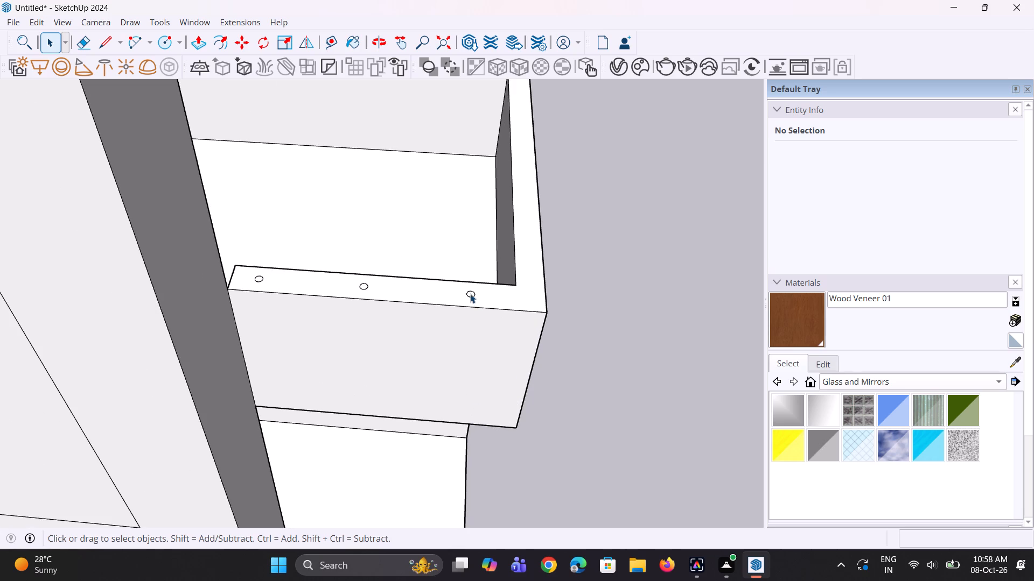
scroll(470, 297, up, 12)
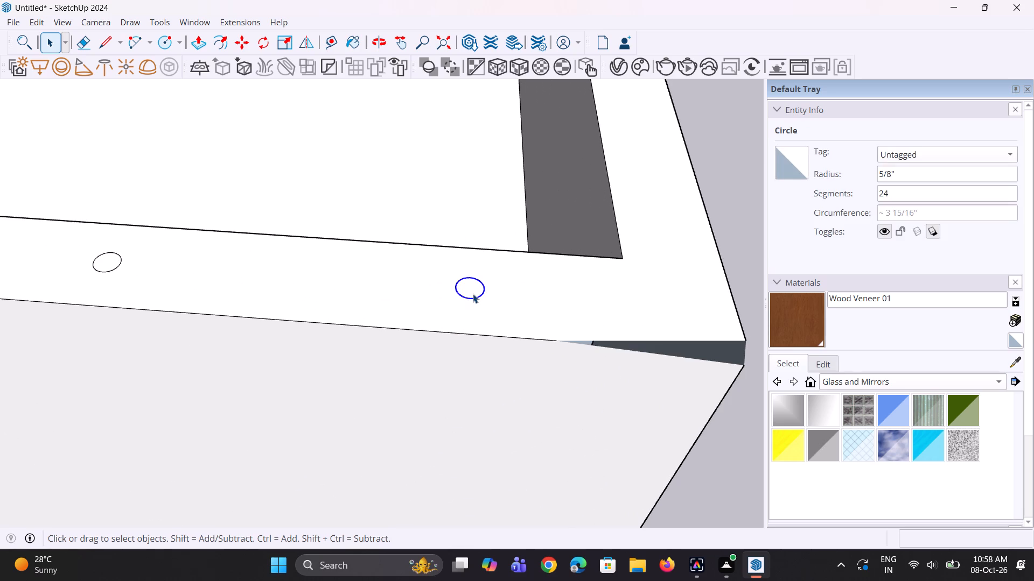
click(473, 294)
key(m)
click(469, 299)
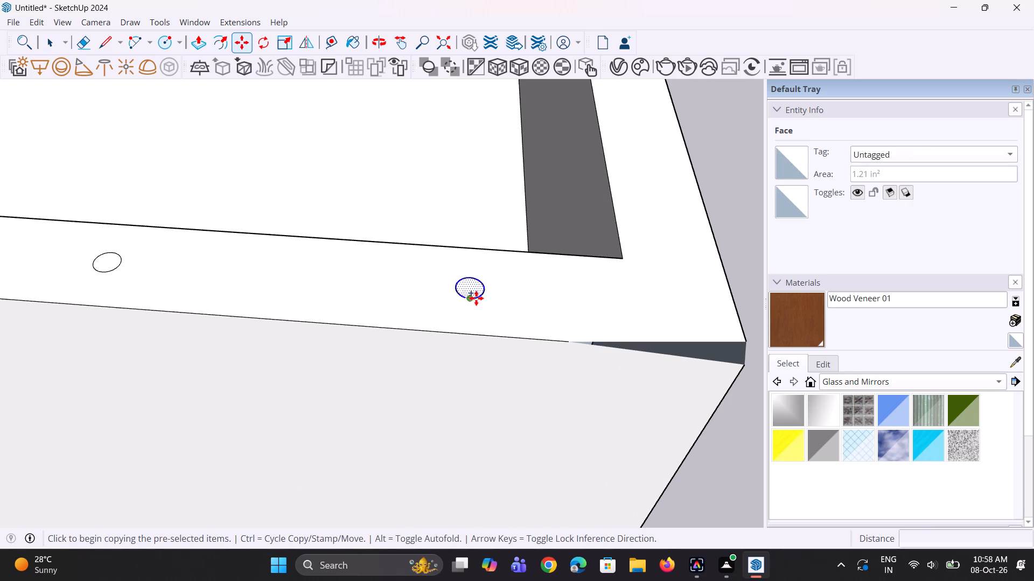
scroll(614, 332, down, 3)
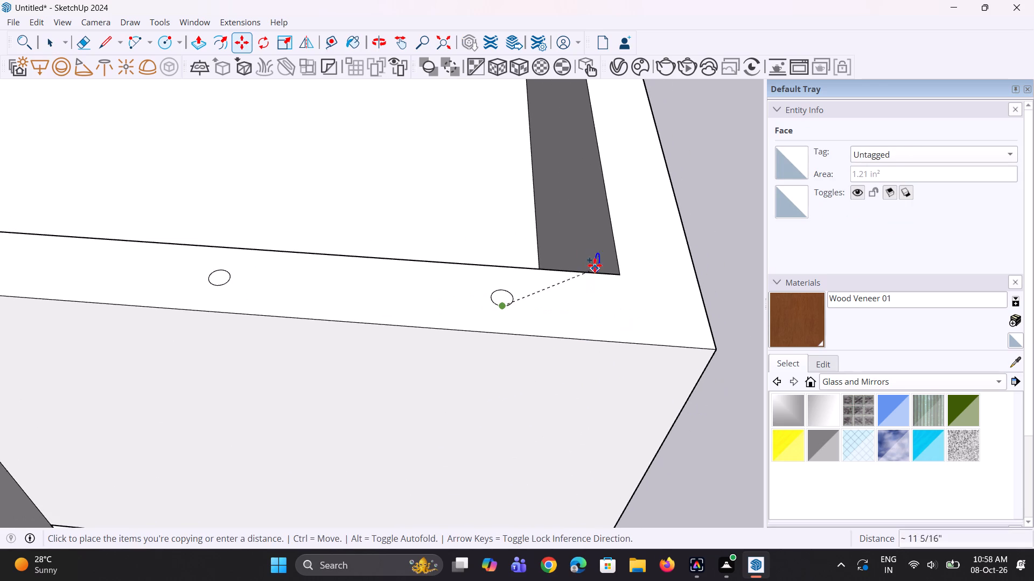
scroll(583, 324, down, 4)
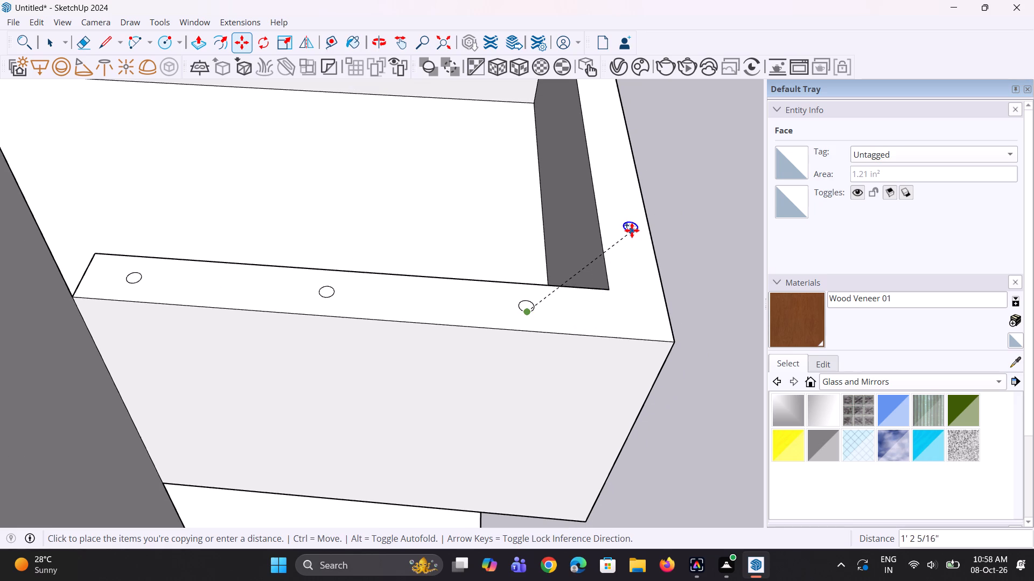
click(626, 231)
scroll(572, 321, down, 4)
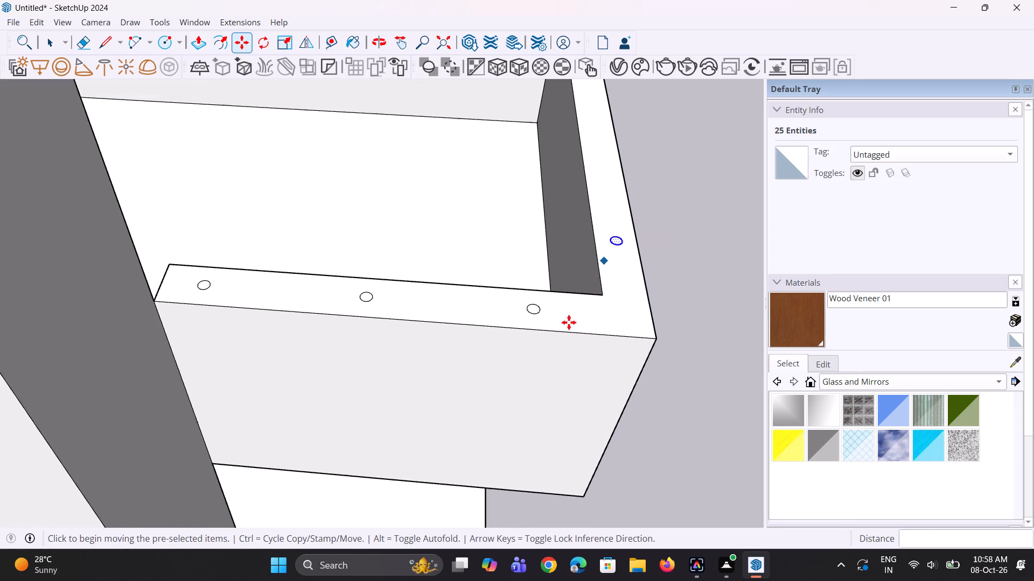
Array three copies of the side parapet's circle along its top toward the house wall at about 11 7/8" spacing.
middle_drag(582, 318, 536, 351)
scroll(514, 330, down, 4)
scroll(625, 297, up, 1)
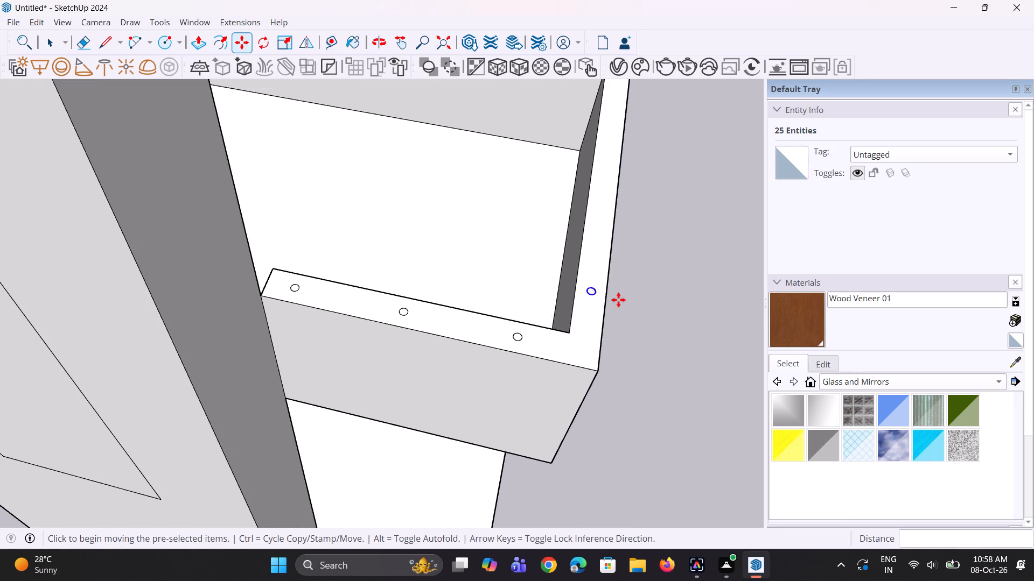
scroll(618, 300, up, 5)
scroll(588, 303, down, 5)
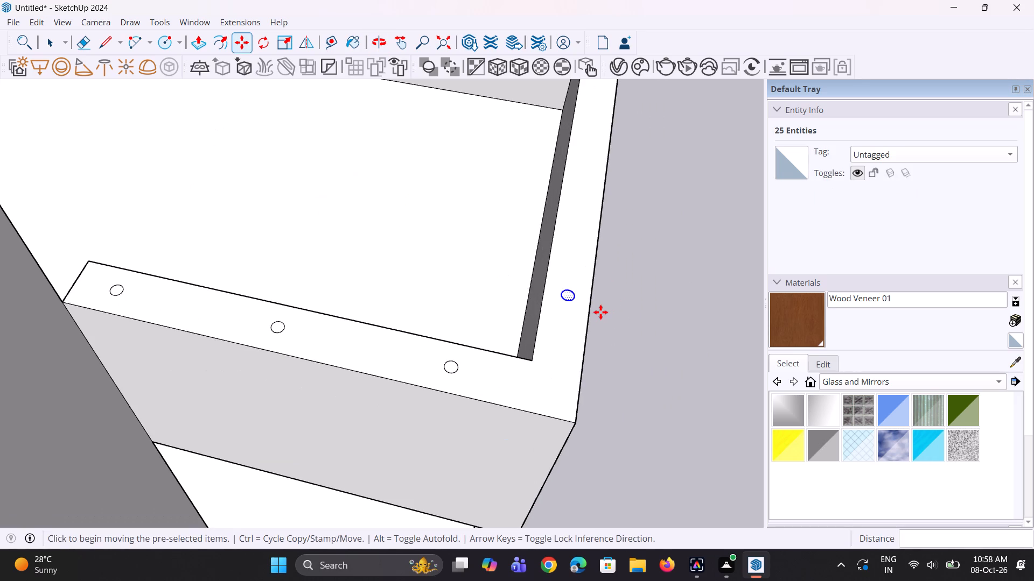
key(m)
click(570, 295)
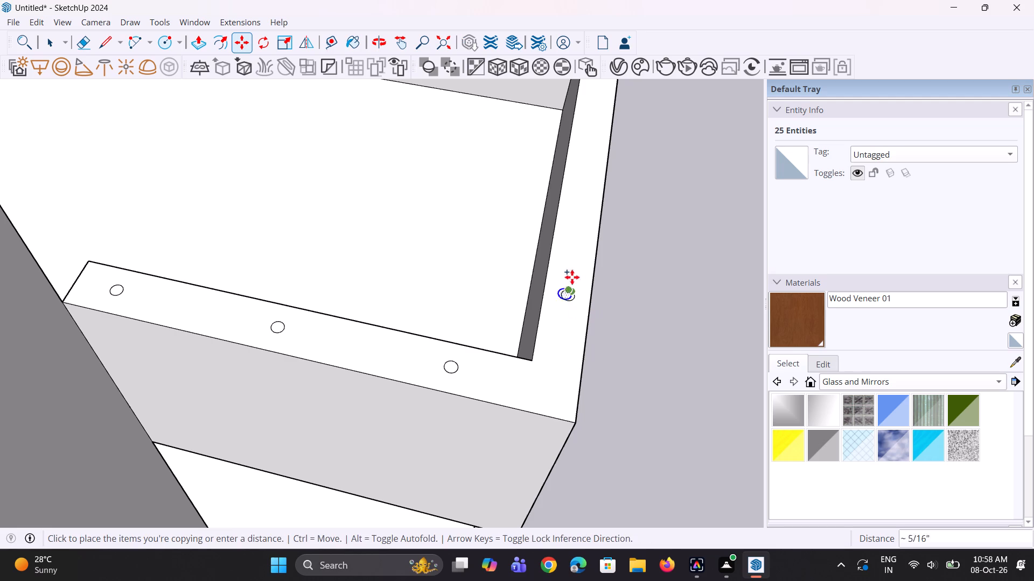
click(584, 203)
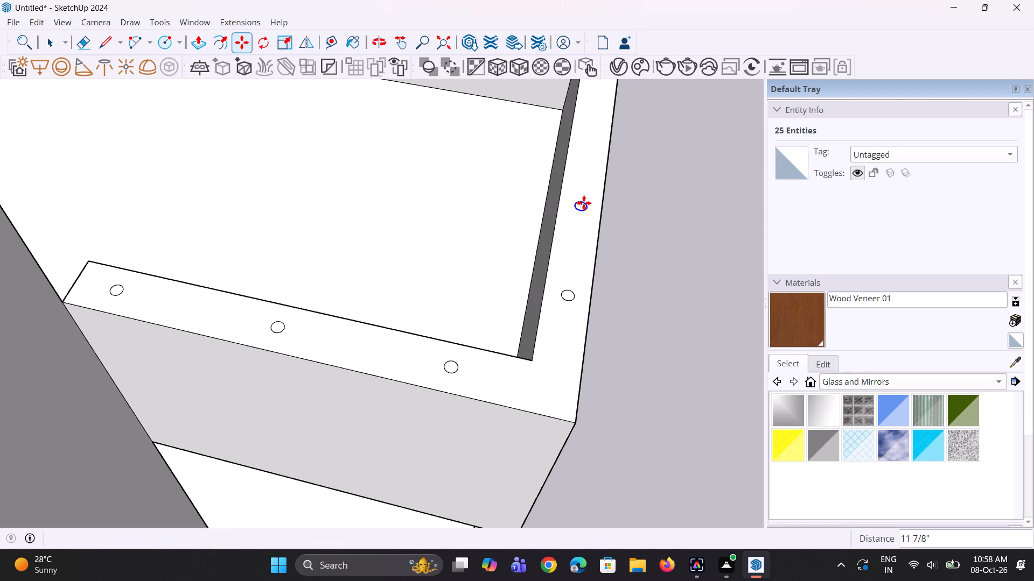
key(asterisk)
key(3)
key(Return)
scroll(571, 304, down, 3)
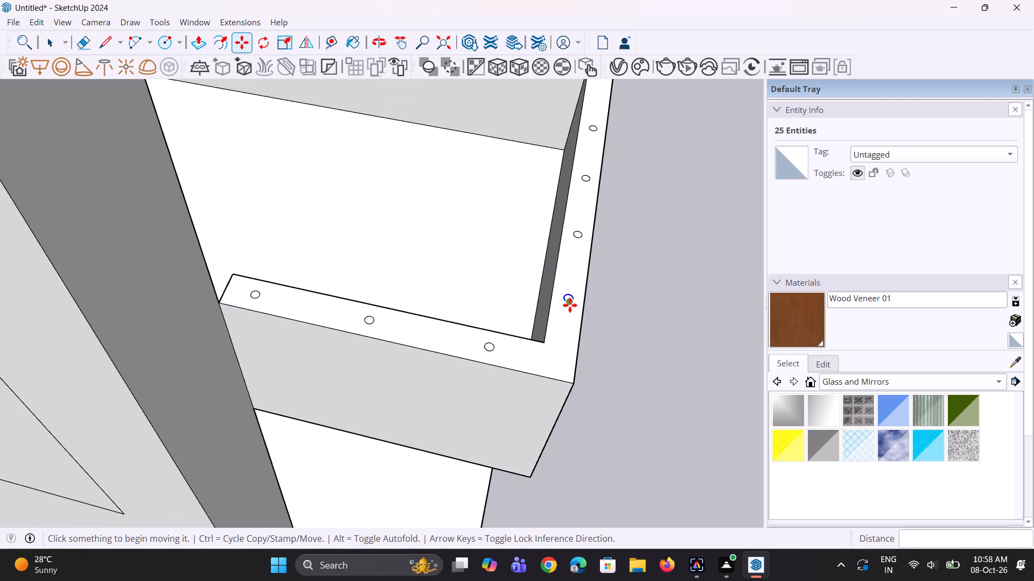
scroll(570, 305, down, 5)
middle_drag(569, 295, 566, 217)
key(space)
key(space)
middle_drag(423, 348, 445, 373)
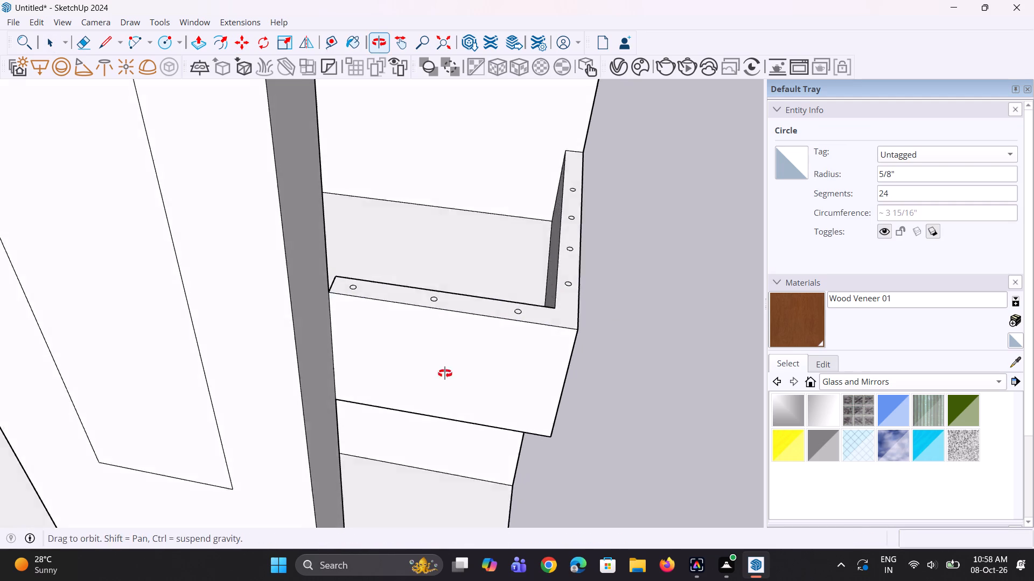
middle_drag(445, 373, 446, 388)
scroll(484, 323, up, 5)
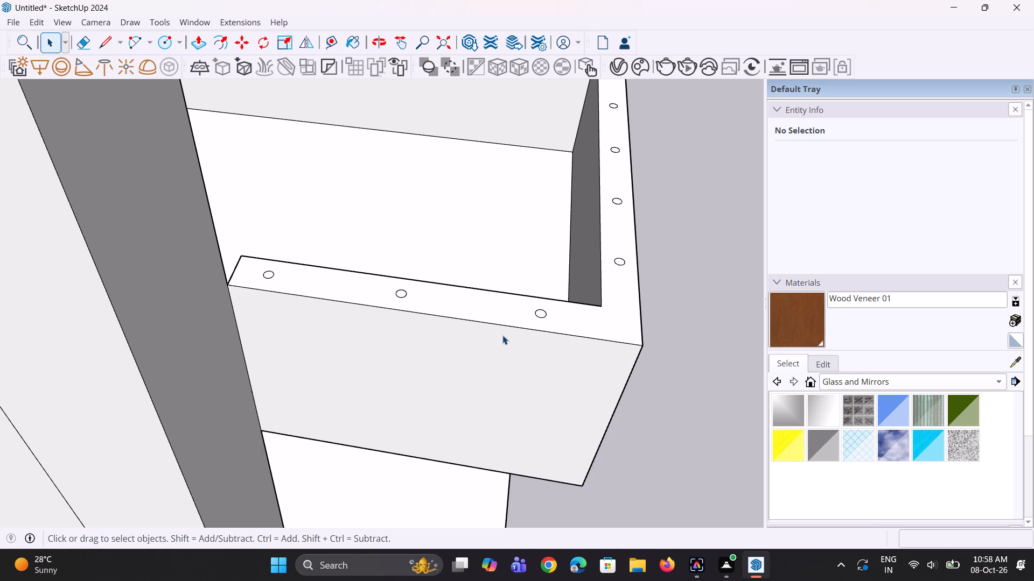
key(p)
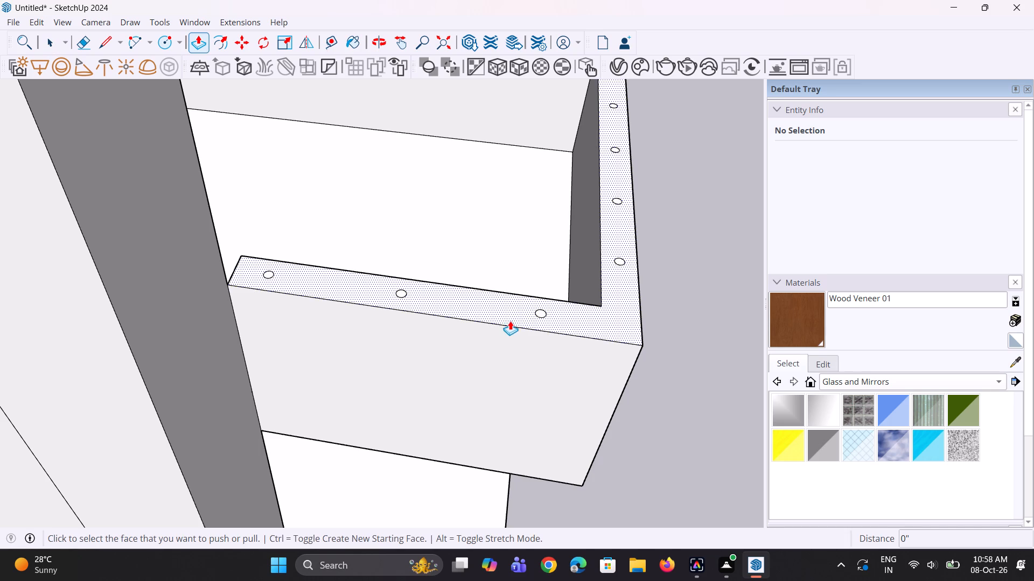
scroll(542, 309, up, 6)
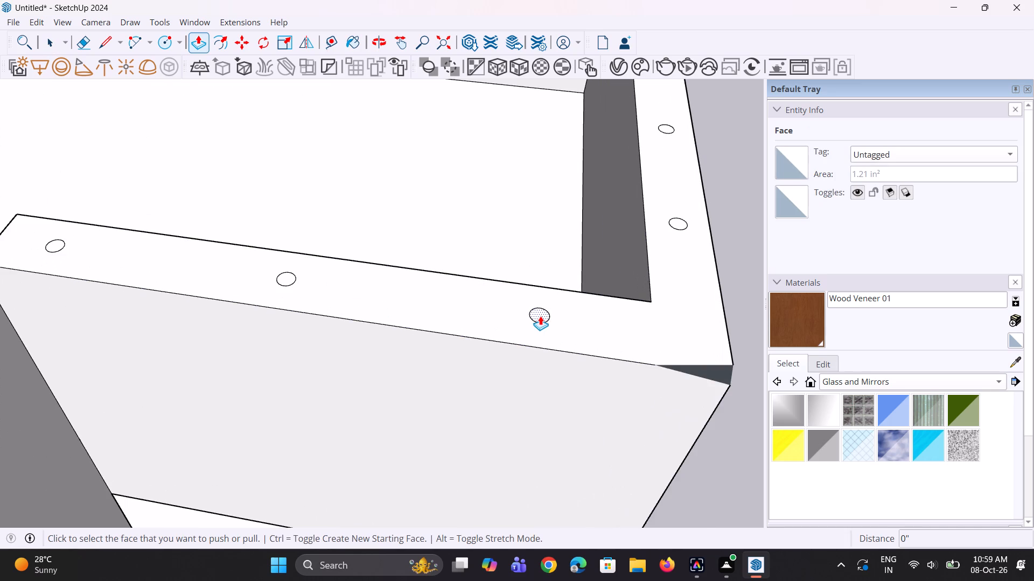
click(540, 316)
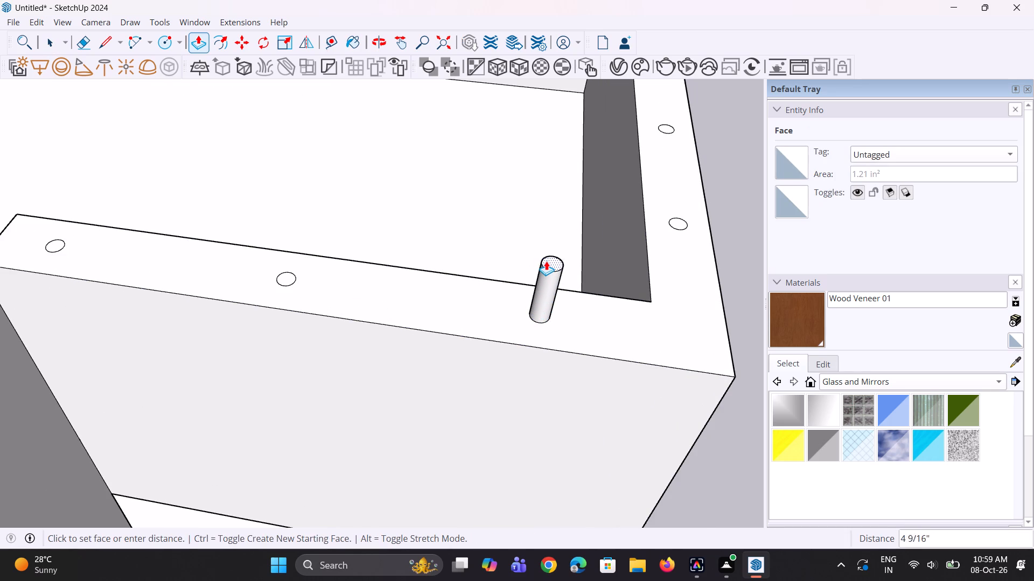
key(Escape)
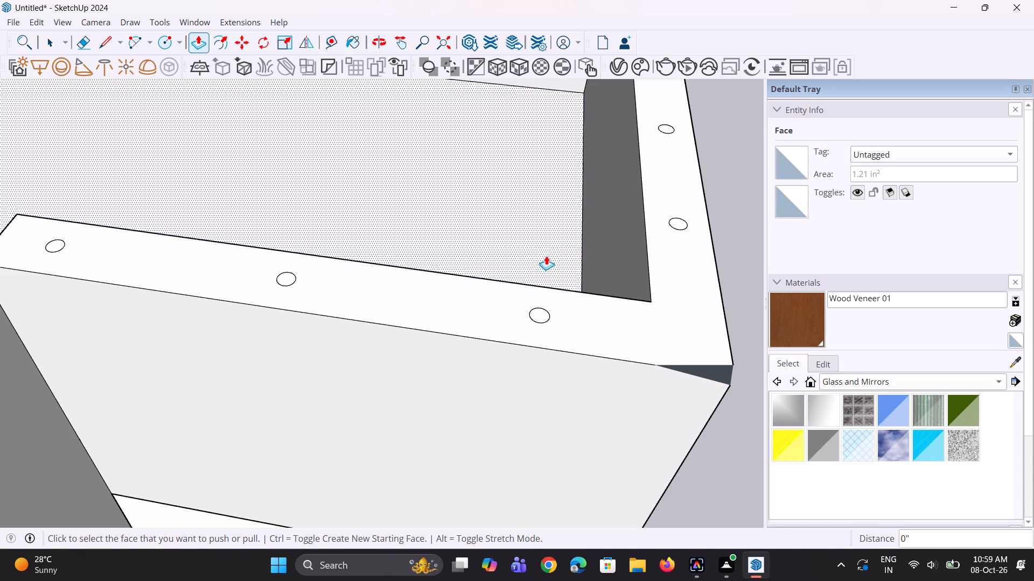
Push/Pull the front parapet's end face beside the tower slightly outward as a new section, forming a narrow end block.
key(l)
scroll(546, 281, down, 8)
middle_drag(605, 335, 558, 265)
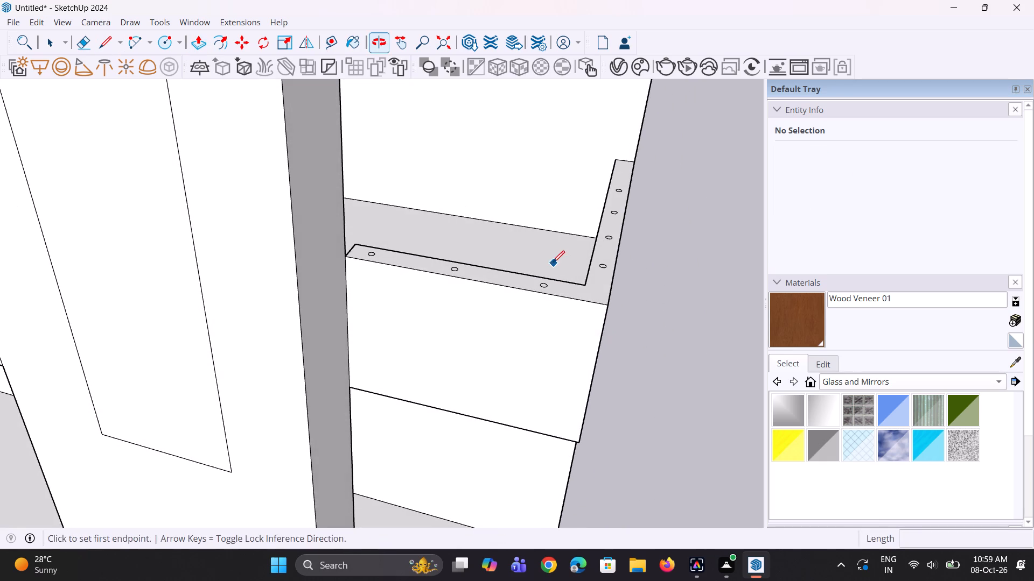
middle_drag(472, 264, 274, 327)
scroll(494, 205, down, 5)
middle_drag(505, 254, 511, 224)
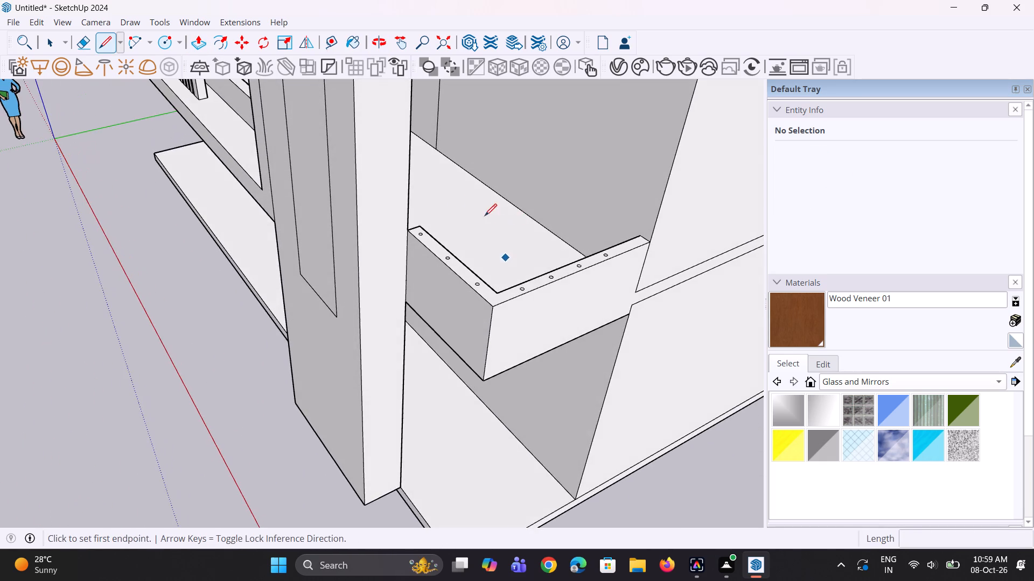
scroll(430, 201, up, 2)
middle_drag(423, 210, 223, 232)
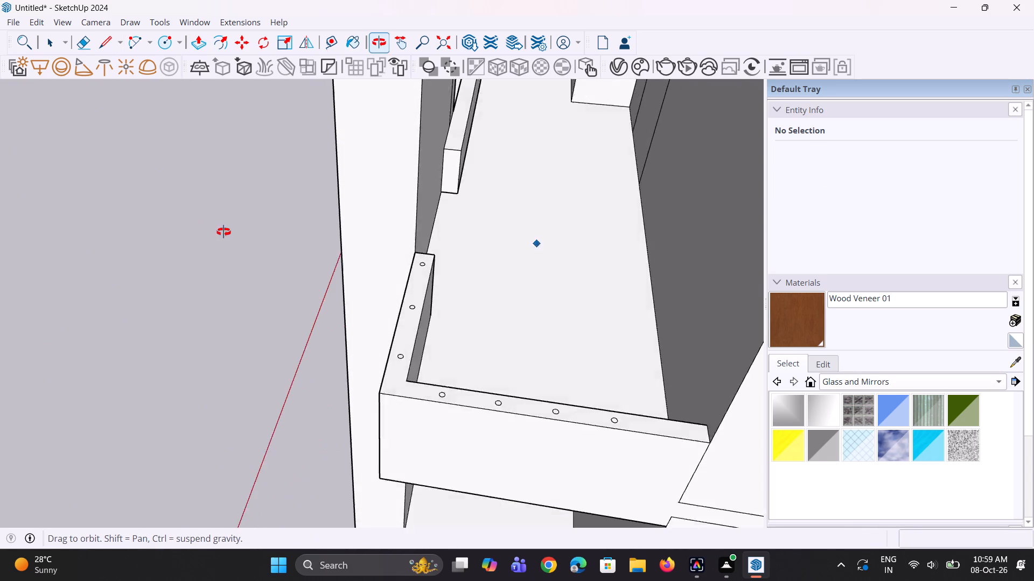
middle_drag(223, 232, 91, 192)
key(space)
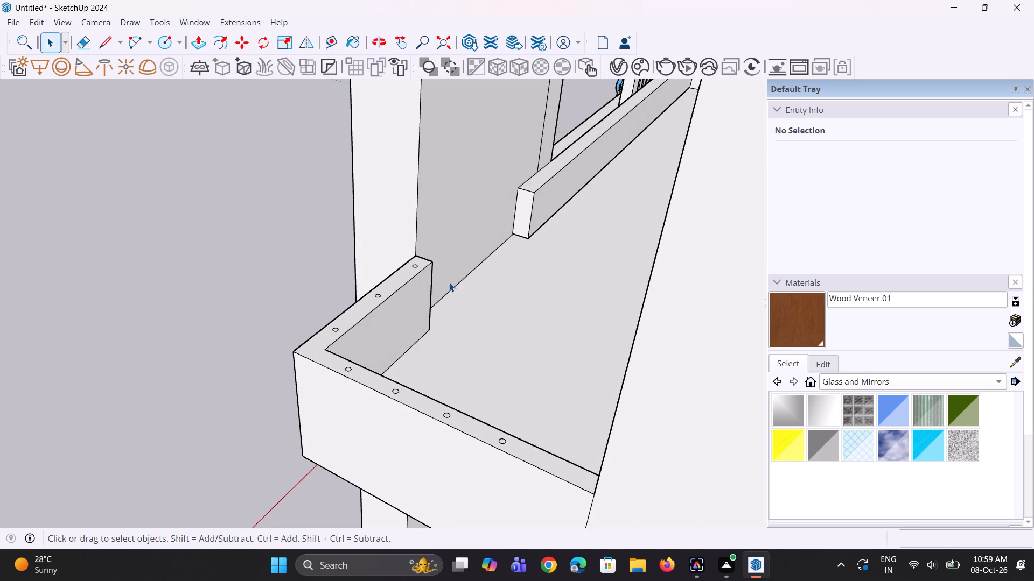
scroll(448, 284, up, 4)
key(p)
middle_drag(436, 303, 404, 358)
scroll(431, 301, up, 6)
middle_drag(424, 300, 271, 385)
middle_drag(466, 308, 288, 267)
click(459, 300)
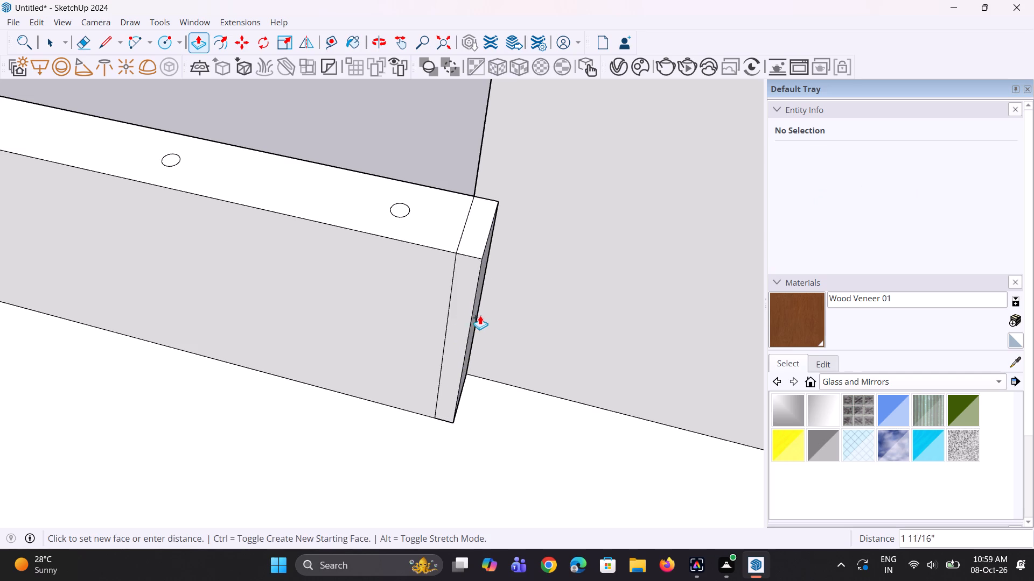
click(485, 322)
Raise the top face of the narrow end block beside the tower by about 1' 15/16" to form an end post.
click(482, 246)
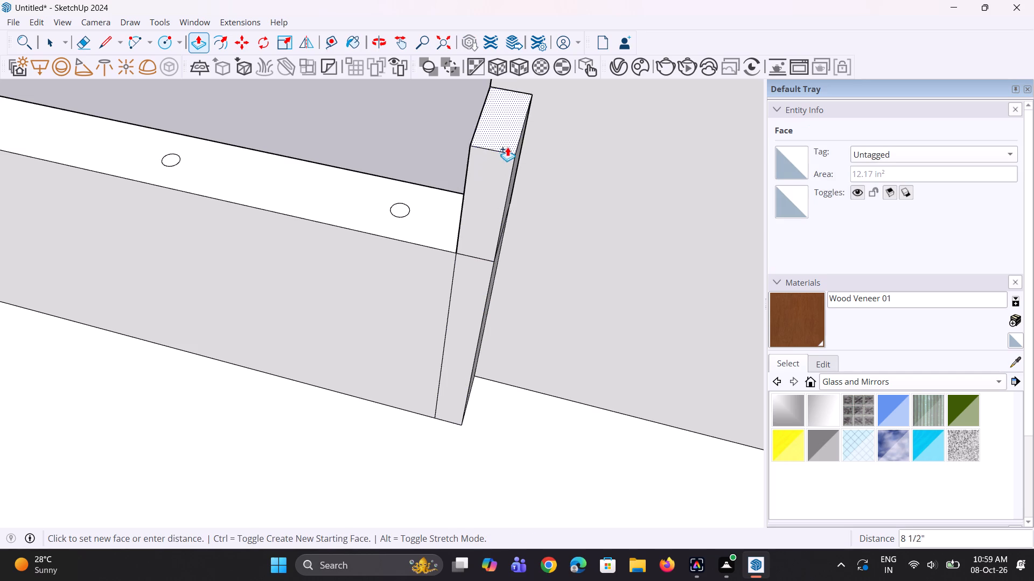
scroll(508, 148, down, 7)
click(518, 114)
middle_drag(486, 307, 672, 299)
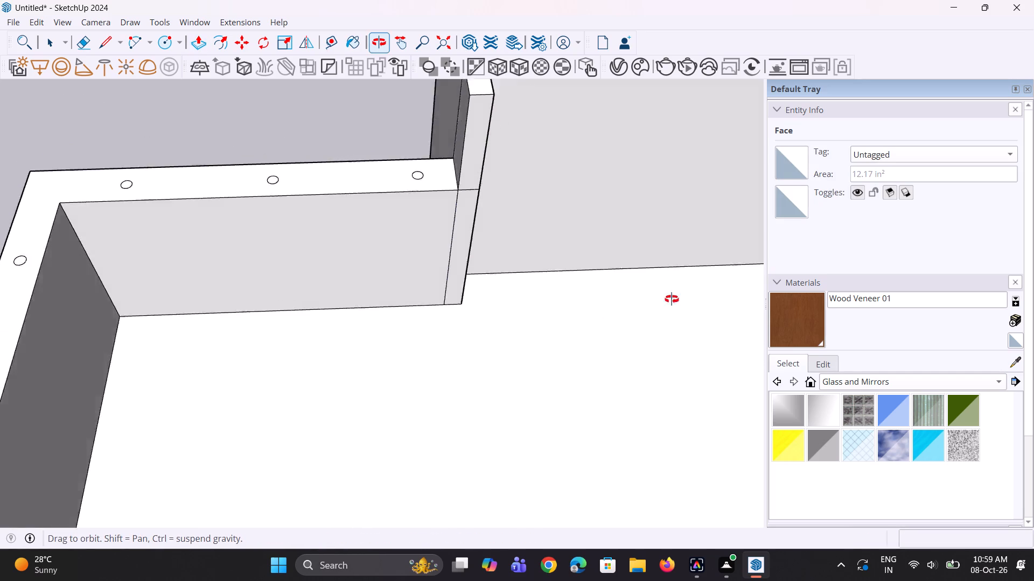
middle_drag(672, 299, 887, 197)
scroll(546, 288, down, 5)
middle_drag(483, 309, 617, 342)
Draw an L-shaped rail path from the end post about 3' 9 11/16" above the front parapet, turning about 5' 5" along the side parapet.
scroll(389, 244, up, 2)
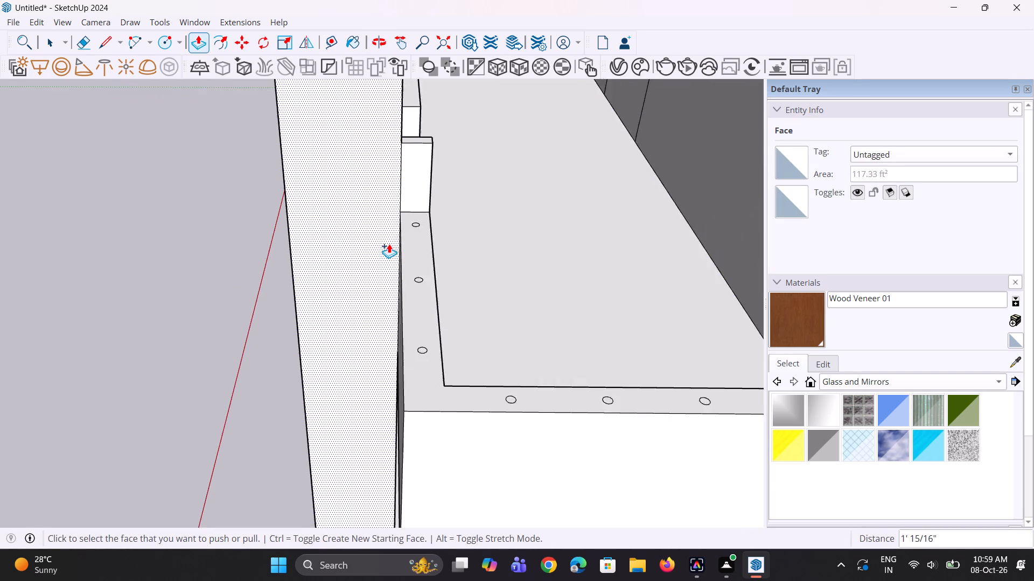
scroll(389, 244, up, 1)
middle_drag(393, 251, 507, 230)
scroll(390, 204, up, 2)
scroll(390, 200, down, 1)
middle_drag(396, 197, 391, 199)
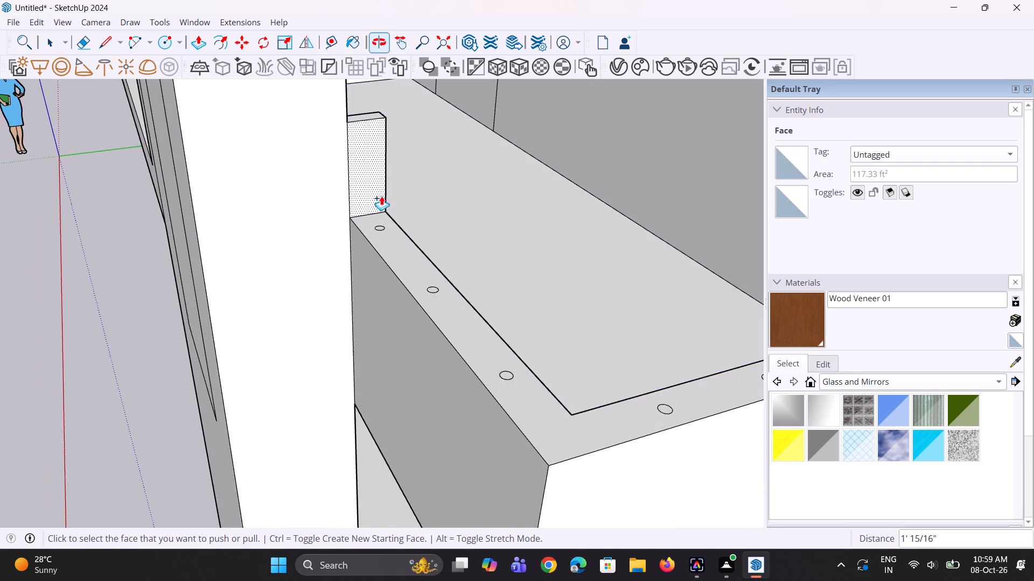
scroll(377, 194, up, 1)
middle_drag(395, 198, 424, 197)
key(l)
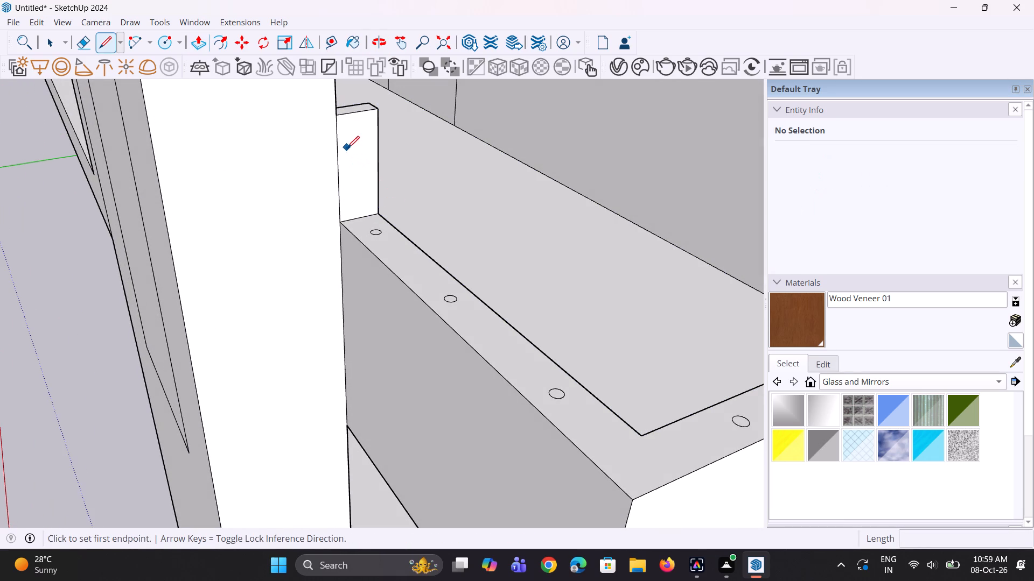
click(355, 146)
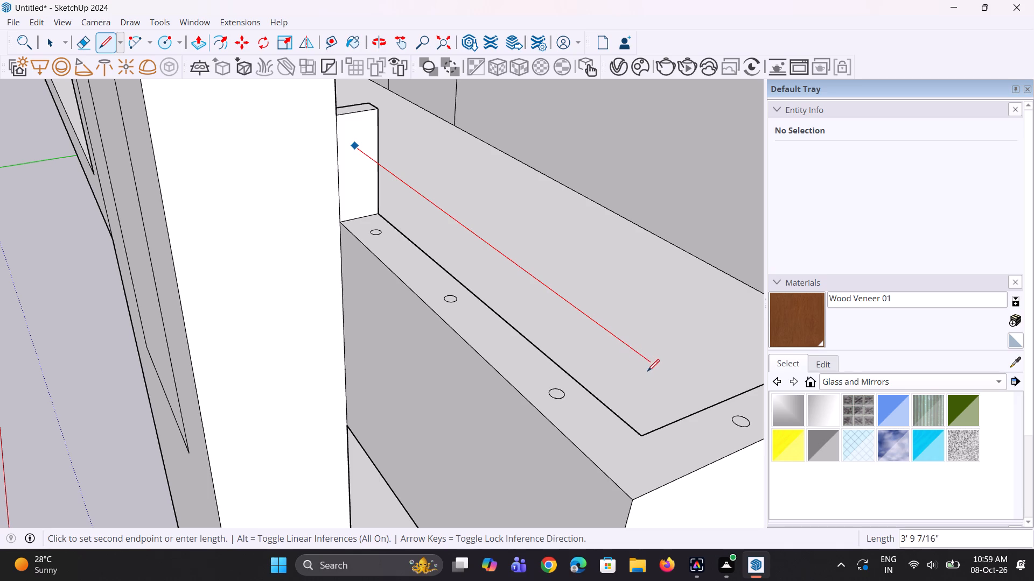
scroll(648, 372, down, 6)
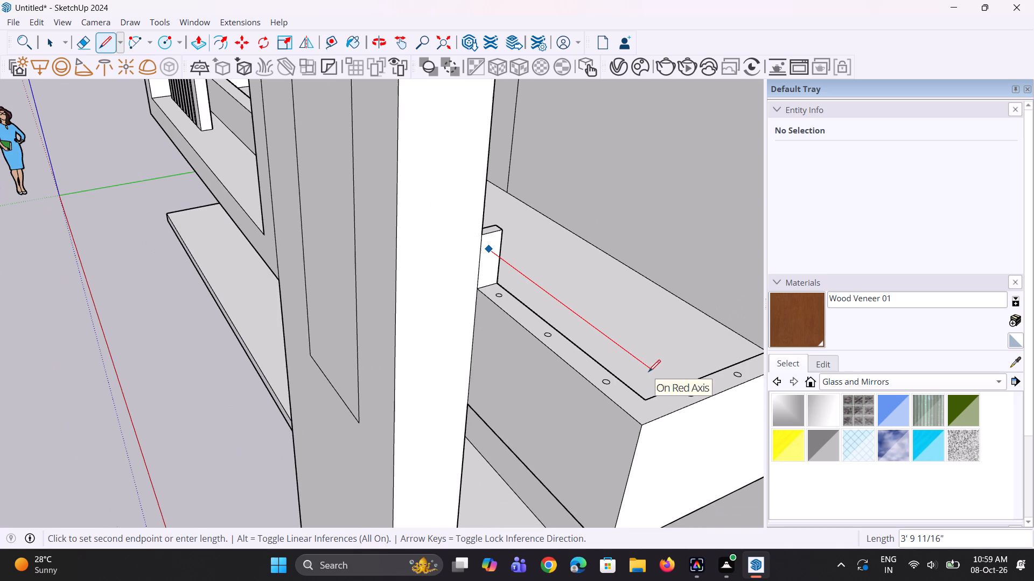
click(648, 372)
scroll(714, 355, down, 4)
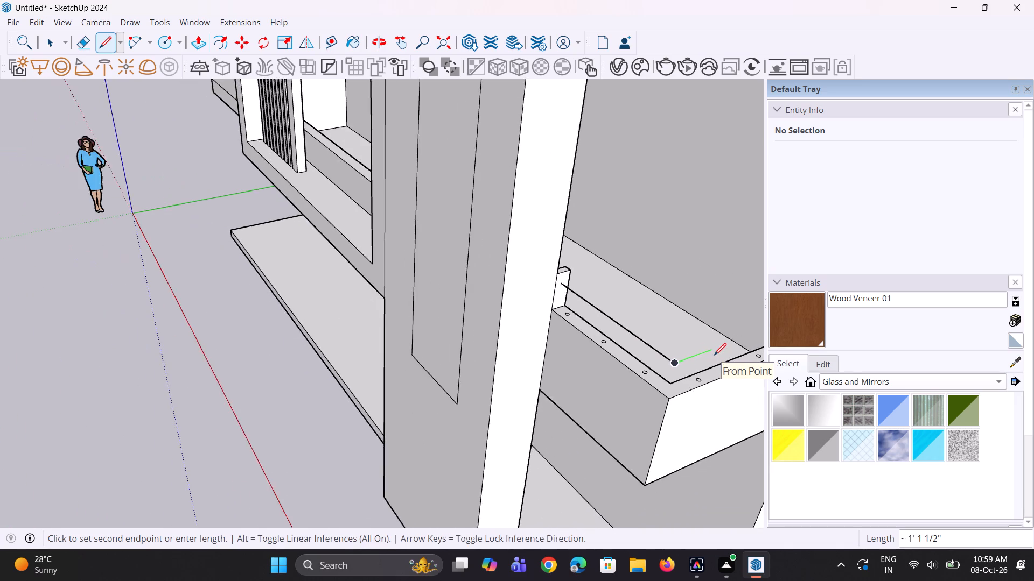
scroll(714, 355, down, 13)
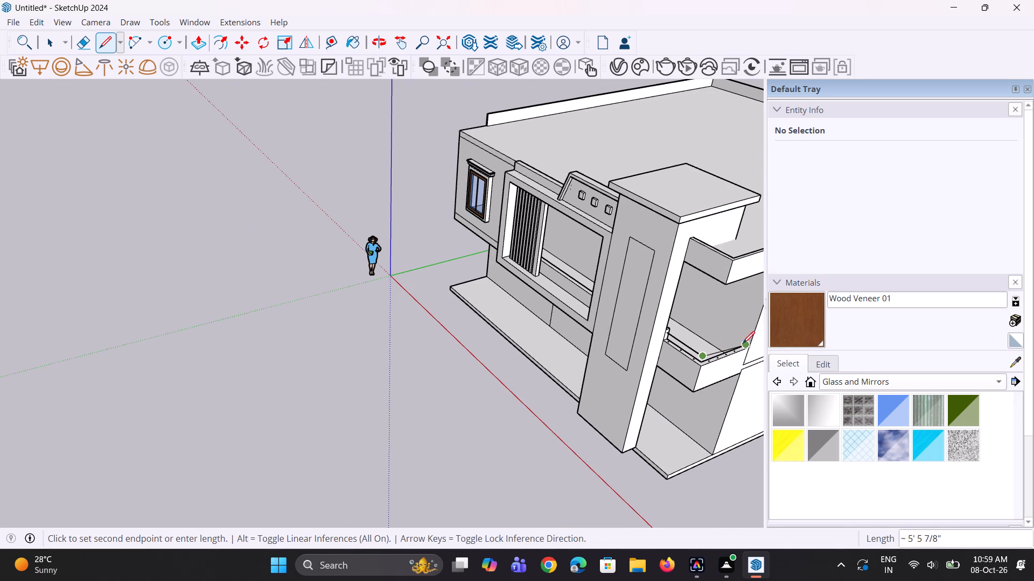
click(748, 332)
middle_drag(735, 358, 725, 330)
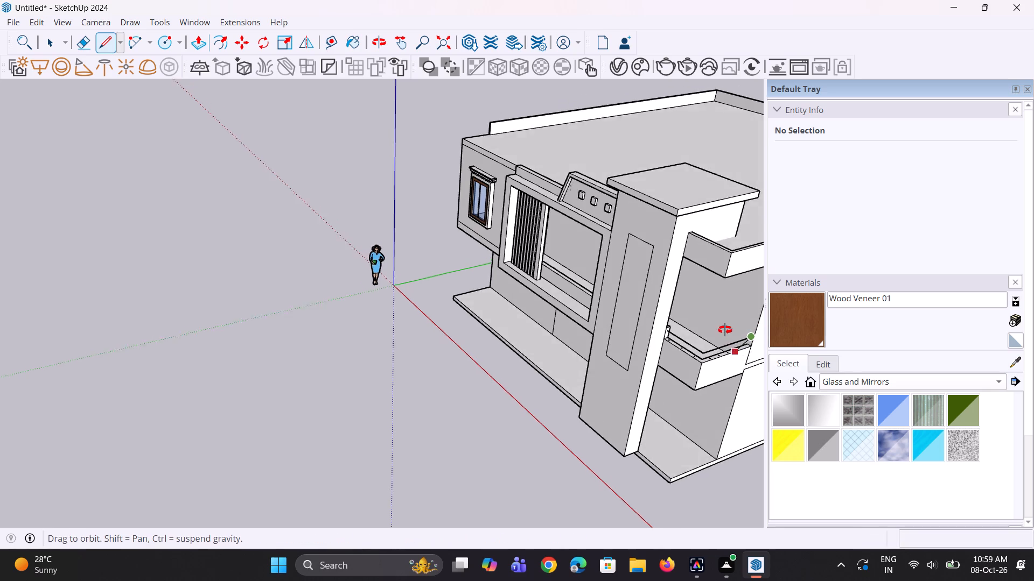
middle_drag(725, 330, 732, 301)
key(space)
scroll(621, 336, up, 3)
key(space)
Draw a small circle on the end post's face, centred on the starting point of the L-shaped rail path.
middle_drag(717, 341, 647, 332)
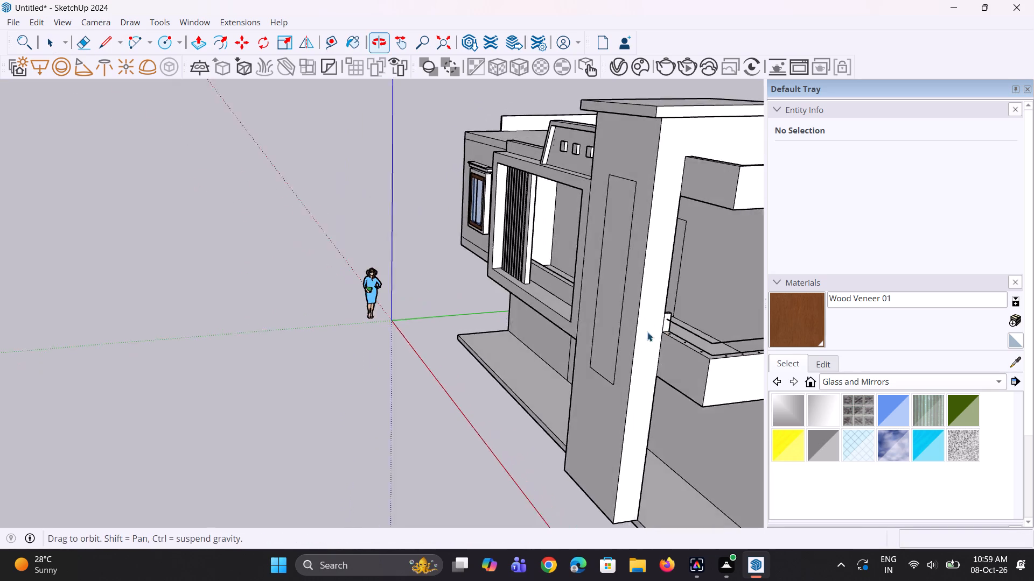
scroll(670, 317, up, 9)
middle_drag(642, 382, 597, 351)
scroll(661, 318, up, 3)
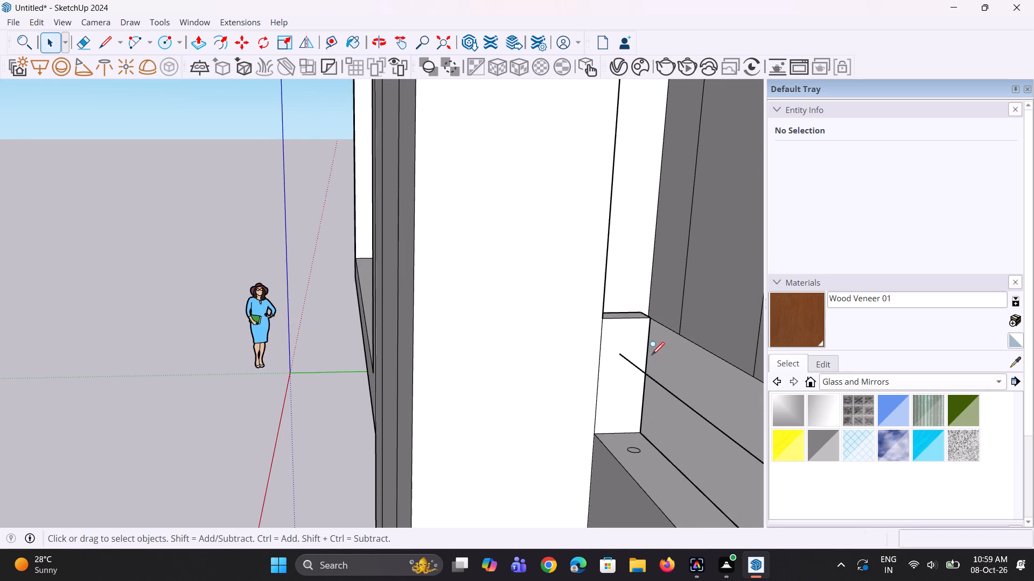
key(c)
scroll(652, 354, up, 5)
click(561, 350)
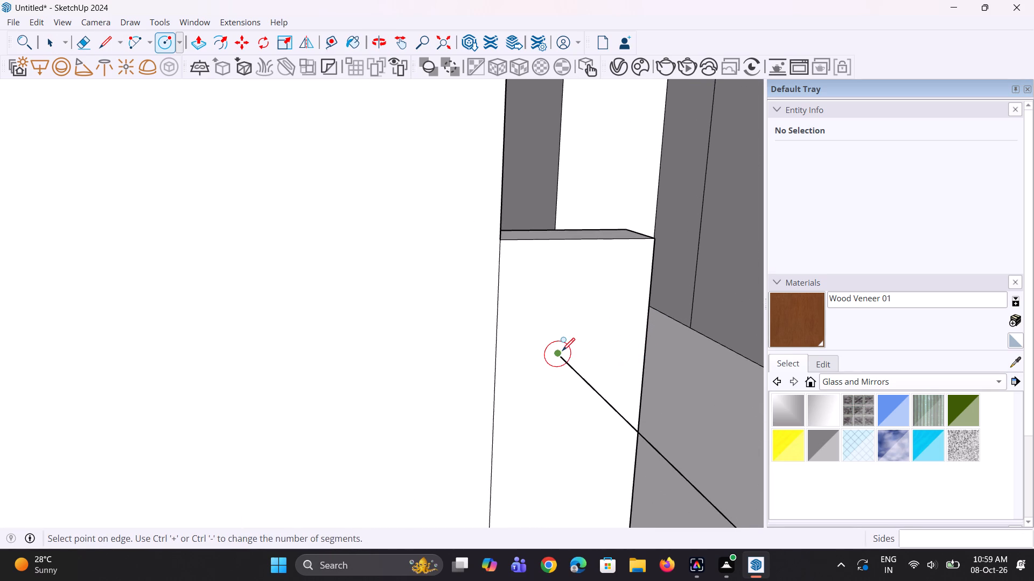
click(566, 346)
key(space)
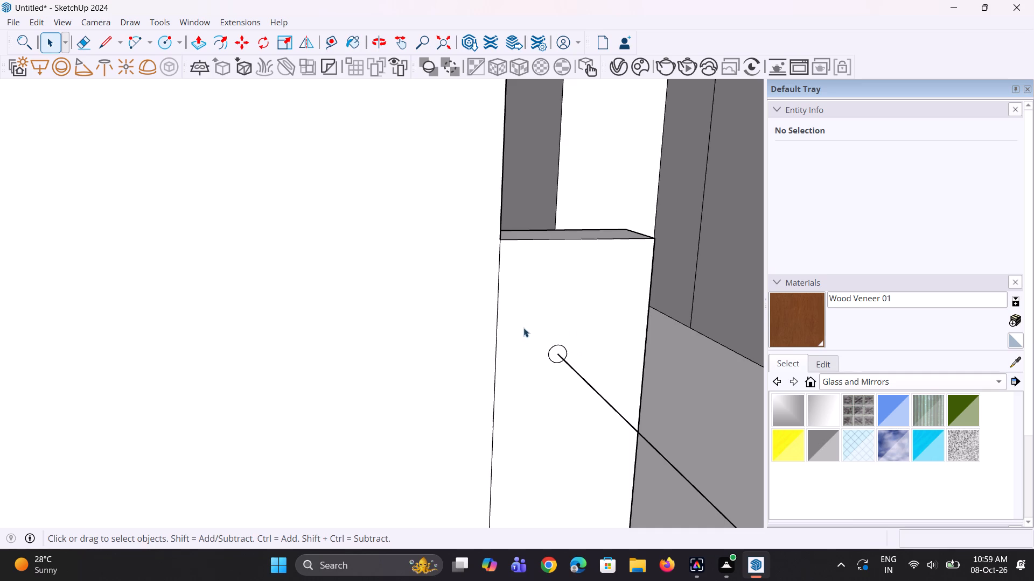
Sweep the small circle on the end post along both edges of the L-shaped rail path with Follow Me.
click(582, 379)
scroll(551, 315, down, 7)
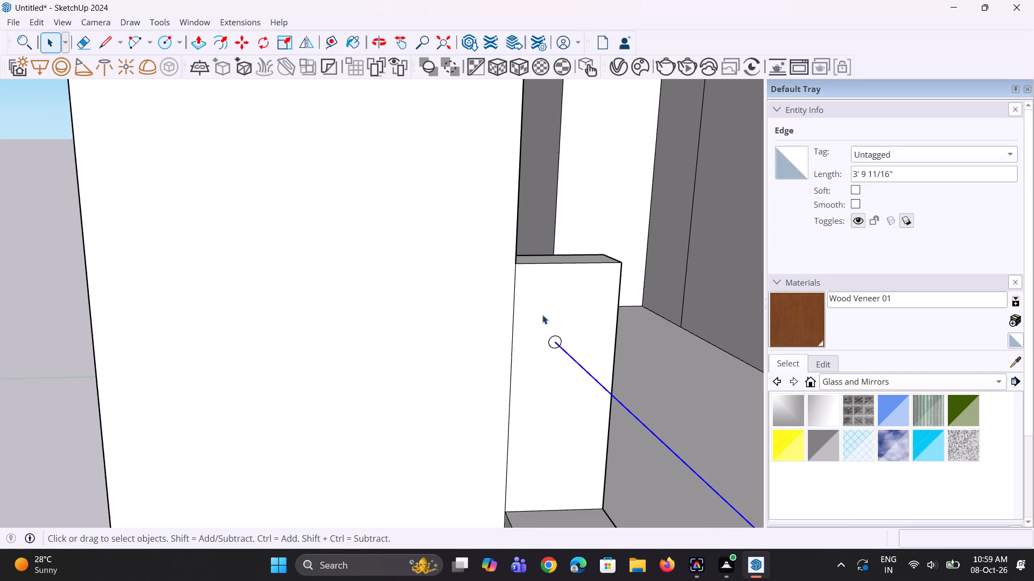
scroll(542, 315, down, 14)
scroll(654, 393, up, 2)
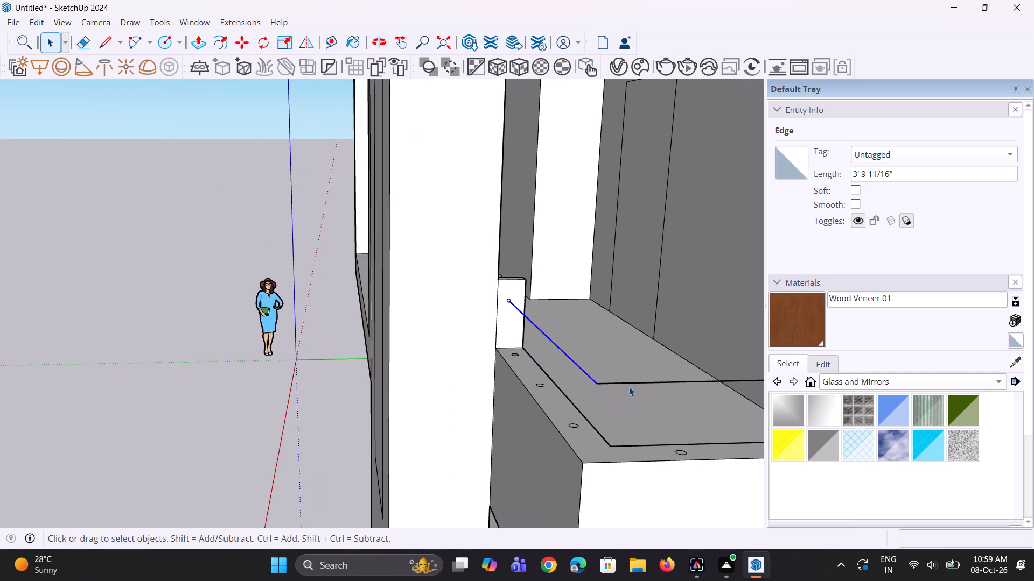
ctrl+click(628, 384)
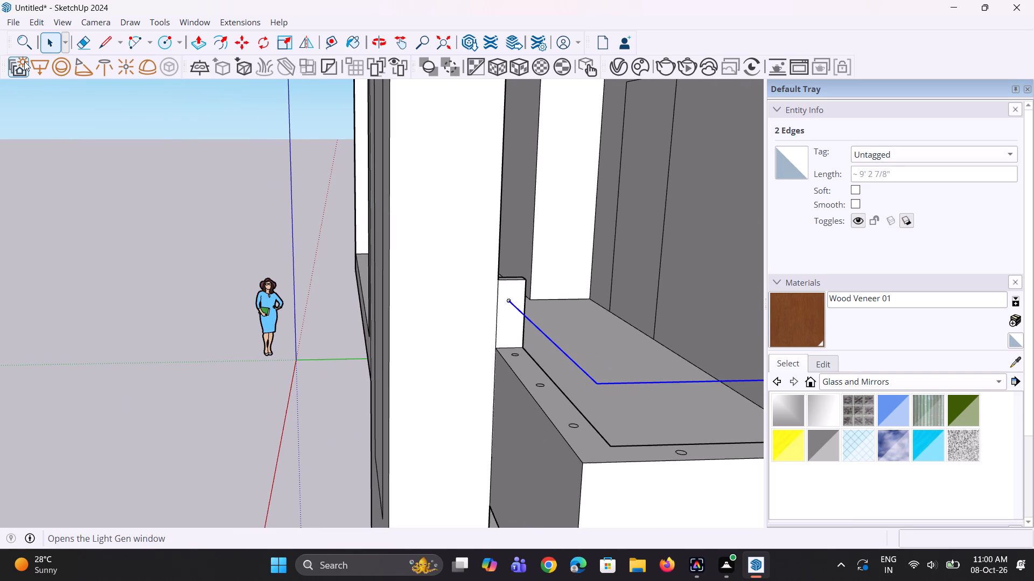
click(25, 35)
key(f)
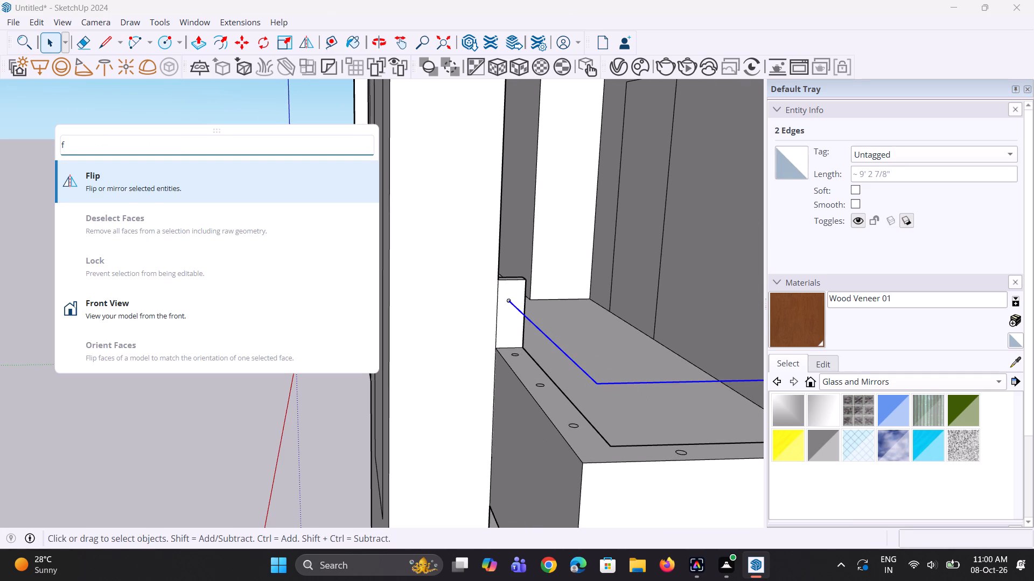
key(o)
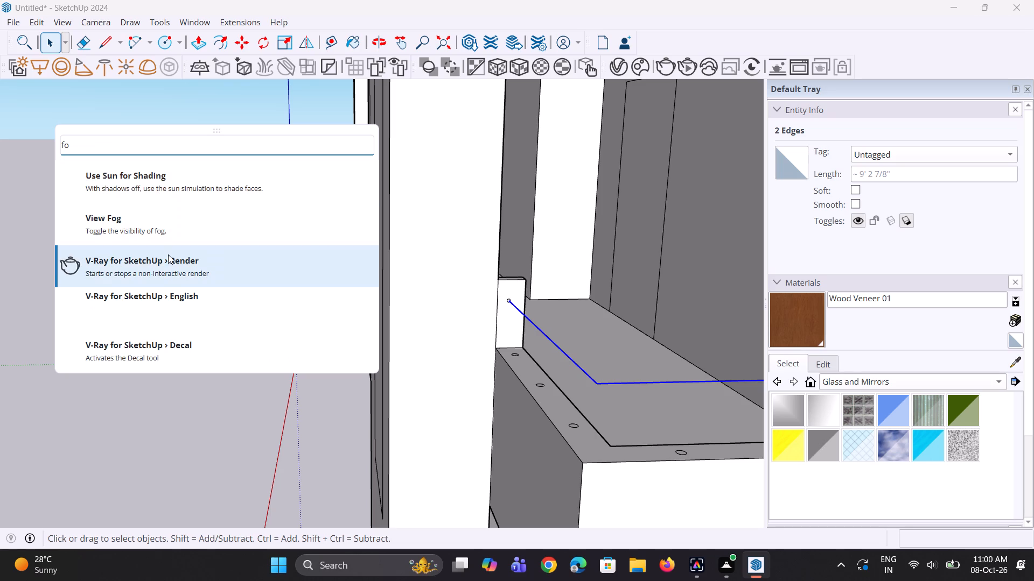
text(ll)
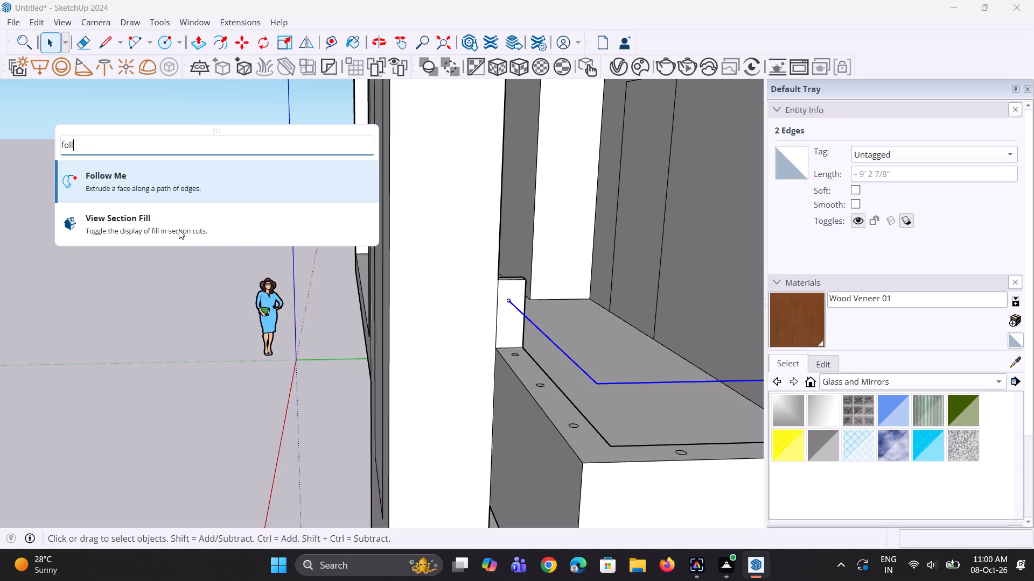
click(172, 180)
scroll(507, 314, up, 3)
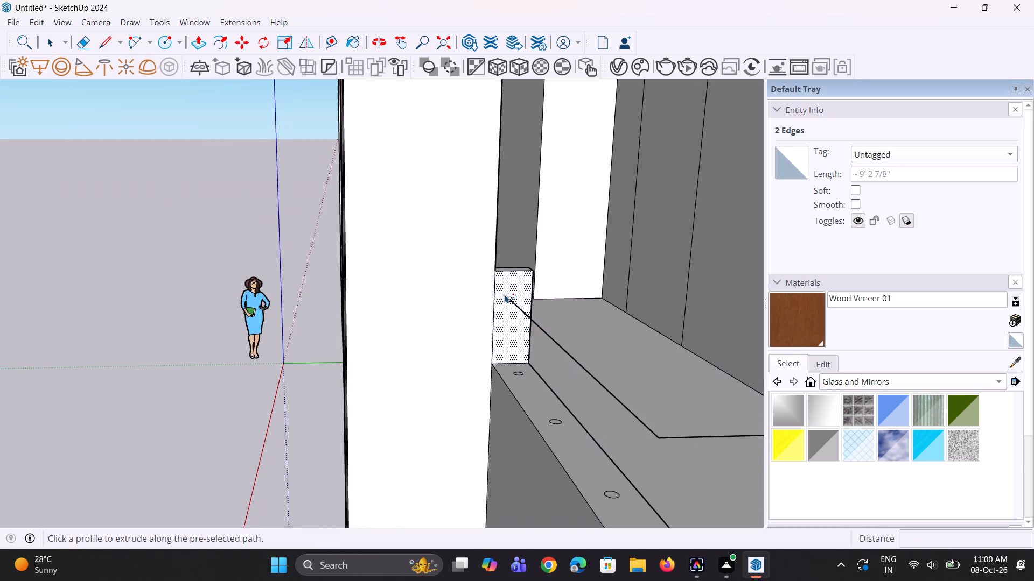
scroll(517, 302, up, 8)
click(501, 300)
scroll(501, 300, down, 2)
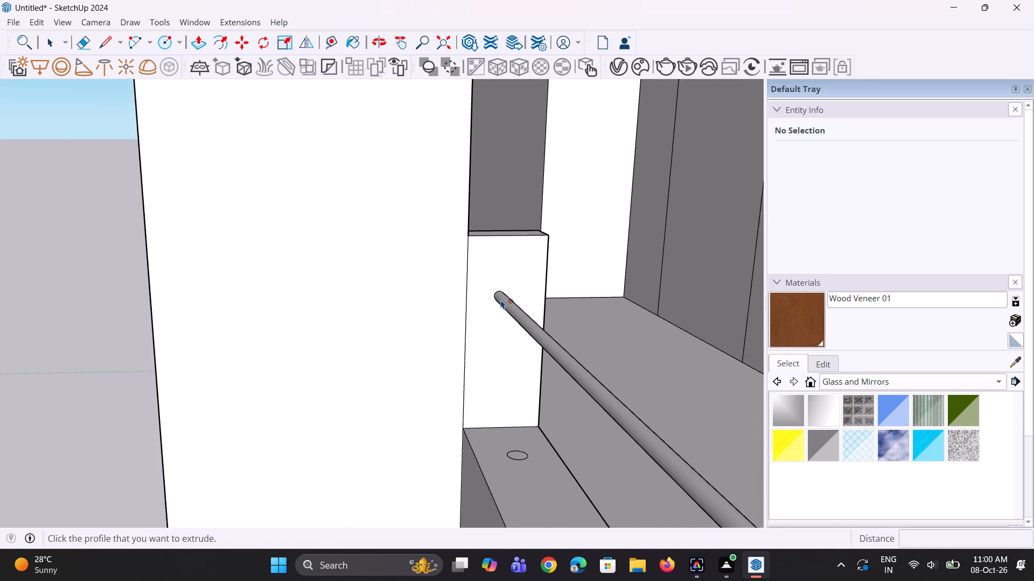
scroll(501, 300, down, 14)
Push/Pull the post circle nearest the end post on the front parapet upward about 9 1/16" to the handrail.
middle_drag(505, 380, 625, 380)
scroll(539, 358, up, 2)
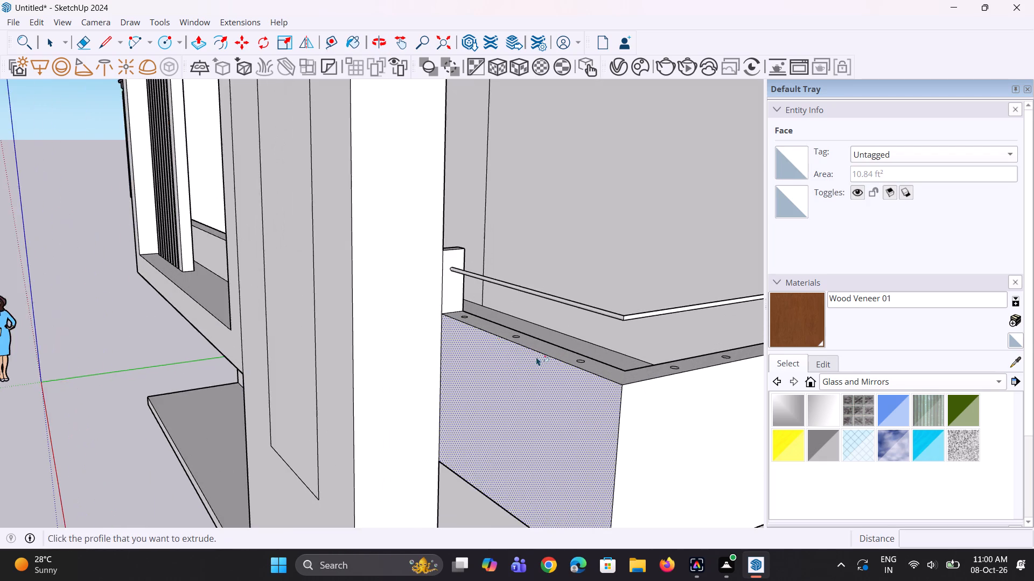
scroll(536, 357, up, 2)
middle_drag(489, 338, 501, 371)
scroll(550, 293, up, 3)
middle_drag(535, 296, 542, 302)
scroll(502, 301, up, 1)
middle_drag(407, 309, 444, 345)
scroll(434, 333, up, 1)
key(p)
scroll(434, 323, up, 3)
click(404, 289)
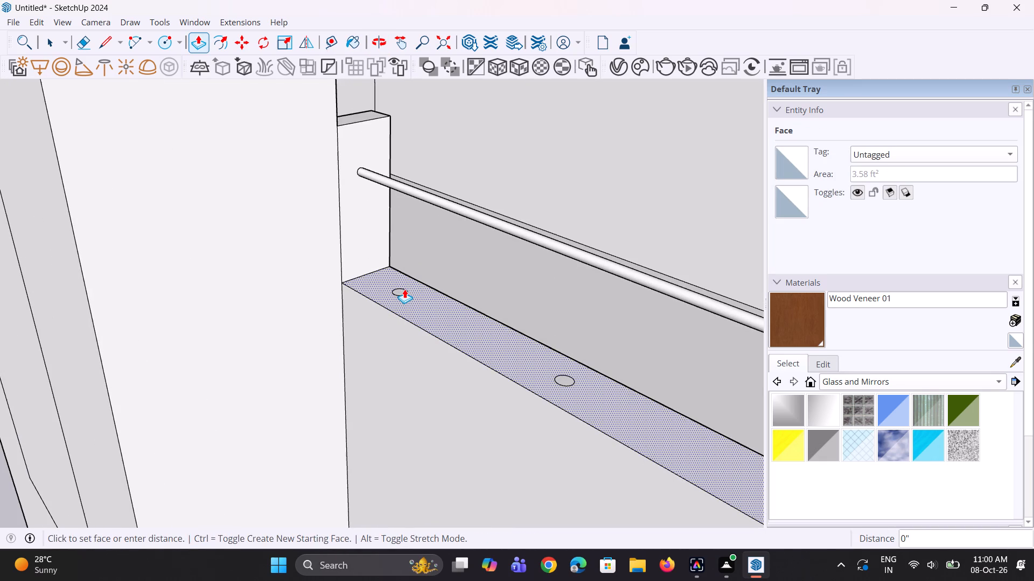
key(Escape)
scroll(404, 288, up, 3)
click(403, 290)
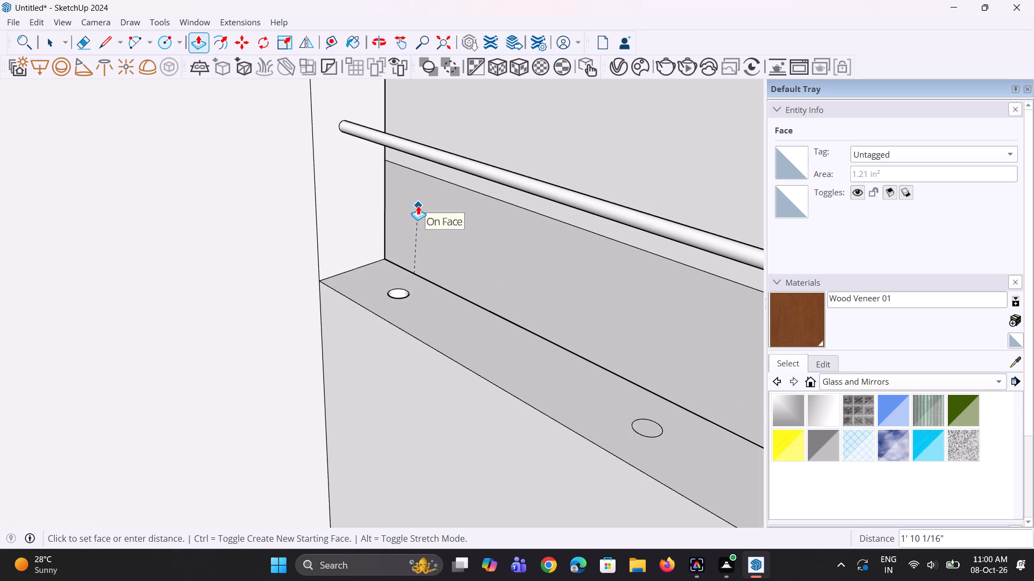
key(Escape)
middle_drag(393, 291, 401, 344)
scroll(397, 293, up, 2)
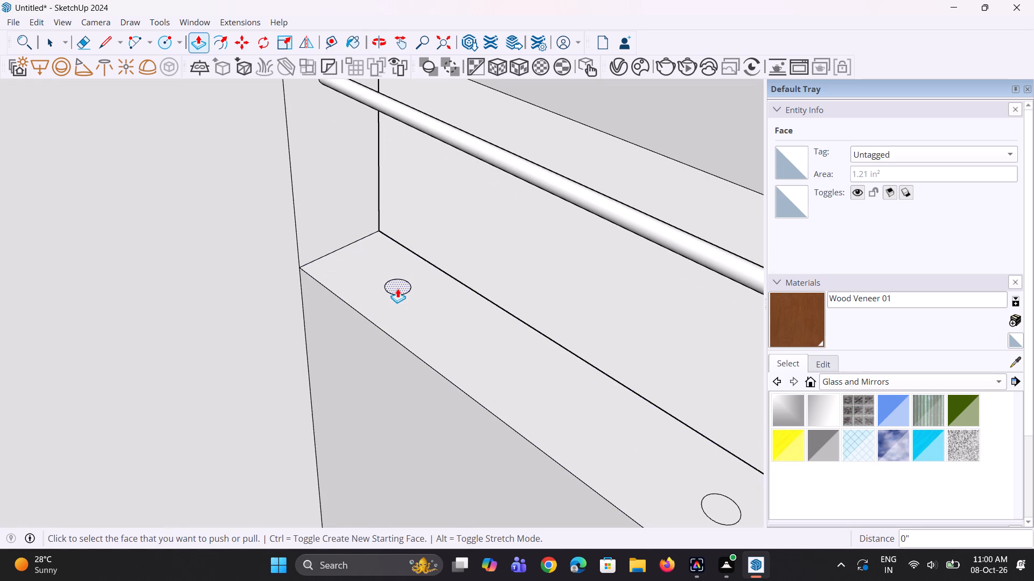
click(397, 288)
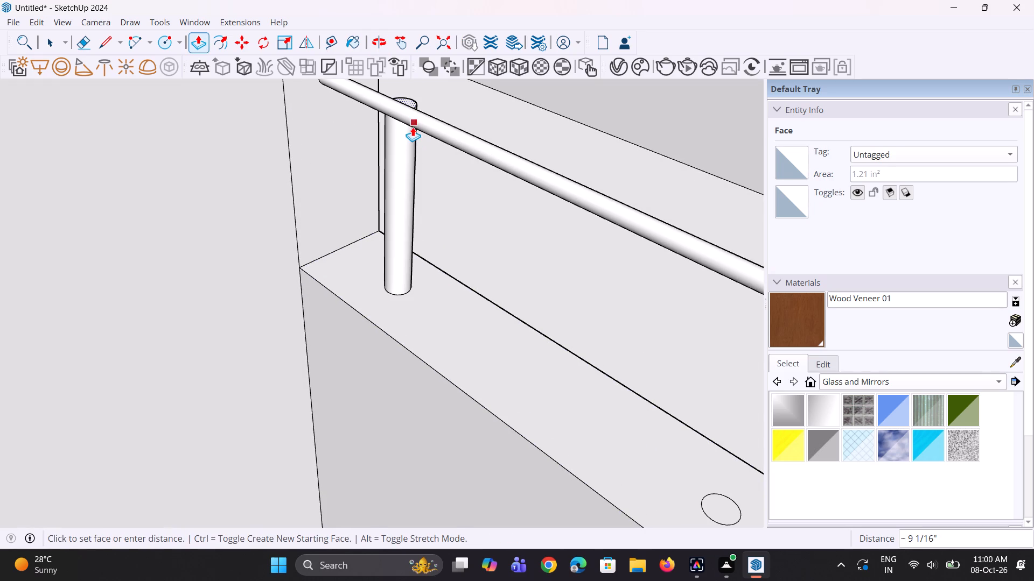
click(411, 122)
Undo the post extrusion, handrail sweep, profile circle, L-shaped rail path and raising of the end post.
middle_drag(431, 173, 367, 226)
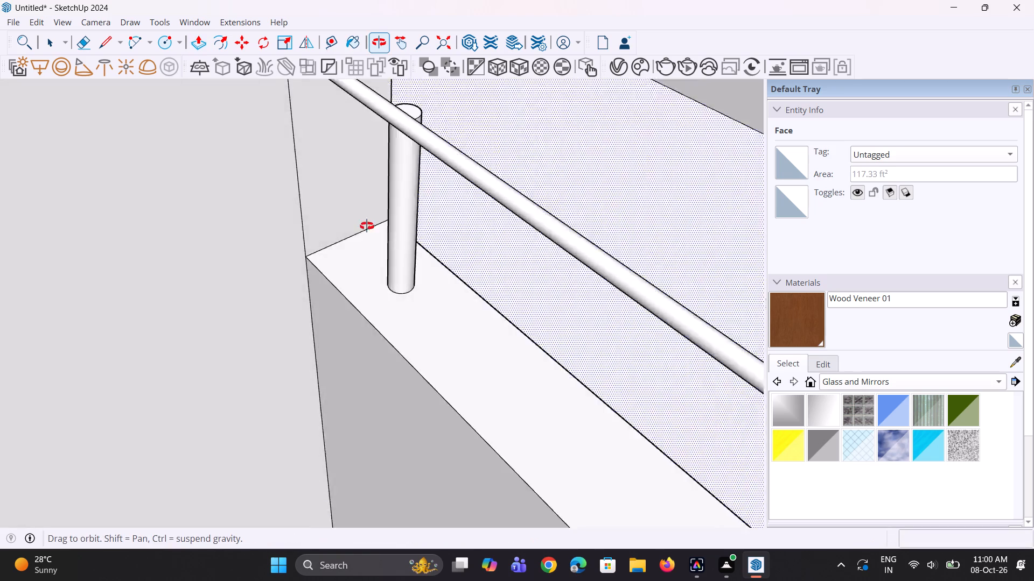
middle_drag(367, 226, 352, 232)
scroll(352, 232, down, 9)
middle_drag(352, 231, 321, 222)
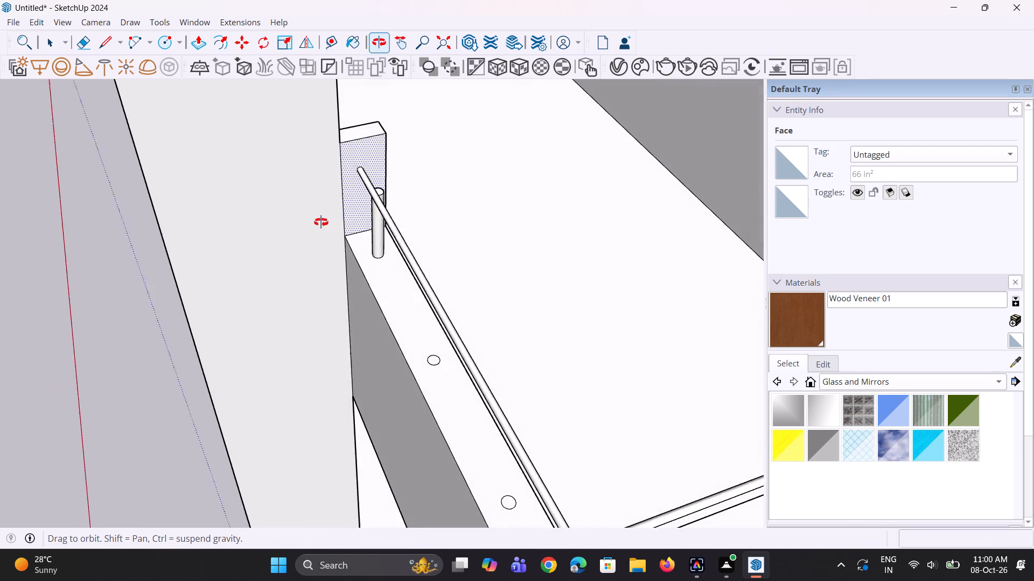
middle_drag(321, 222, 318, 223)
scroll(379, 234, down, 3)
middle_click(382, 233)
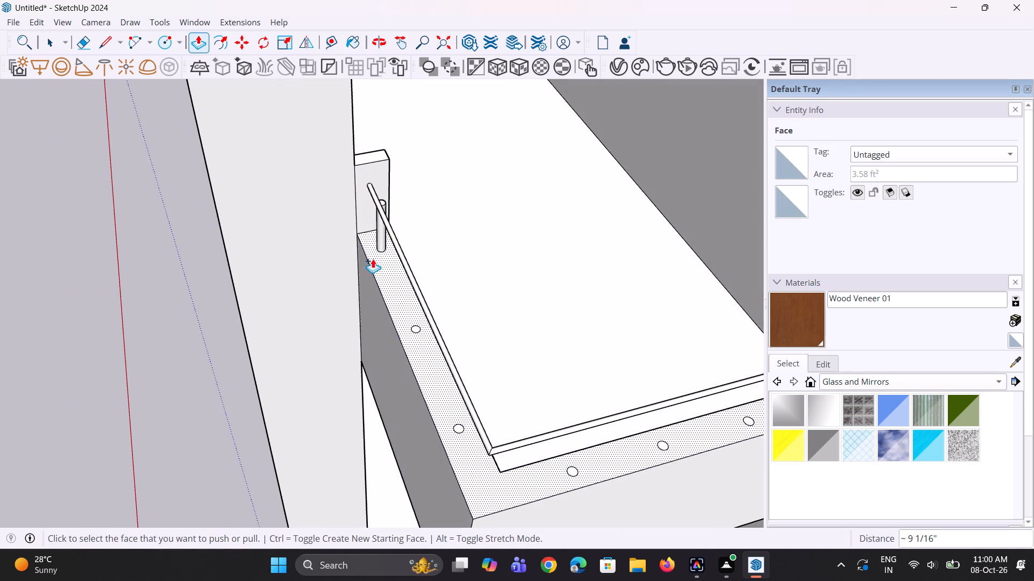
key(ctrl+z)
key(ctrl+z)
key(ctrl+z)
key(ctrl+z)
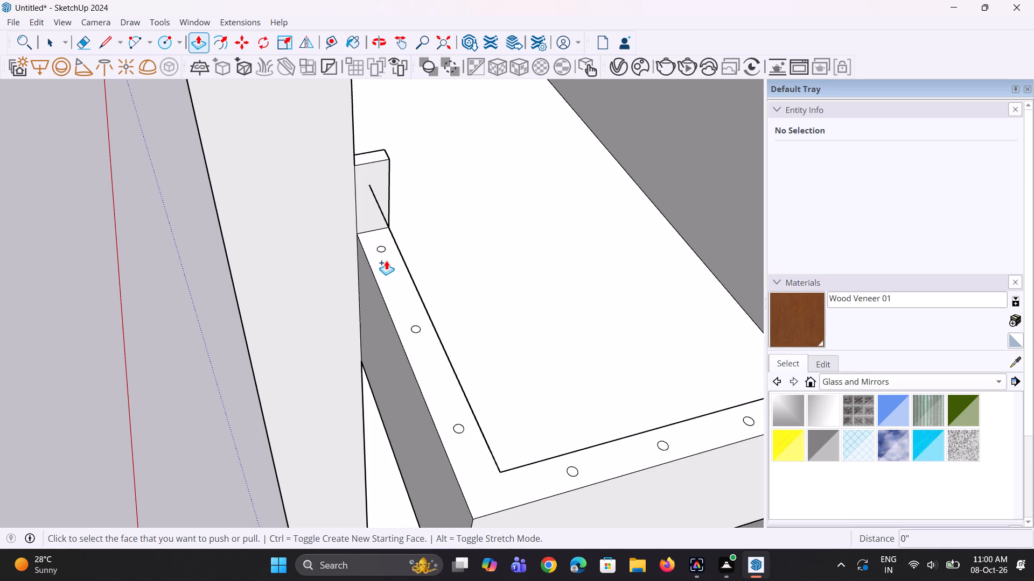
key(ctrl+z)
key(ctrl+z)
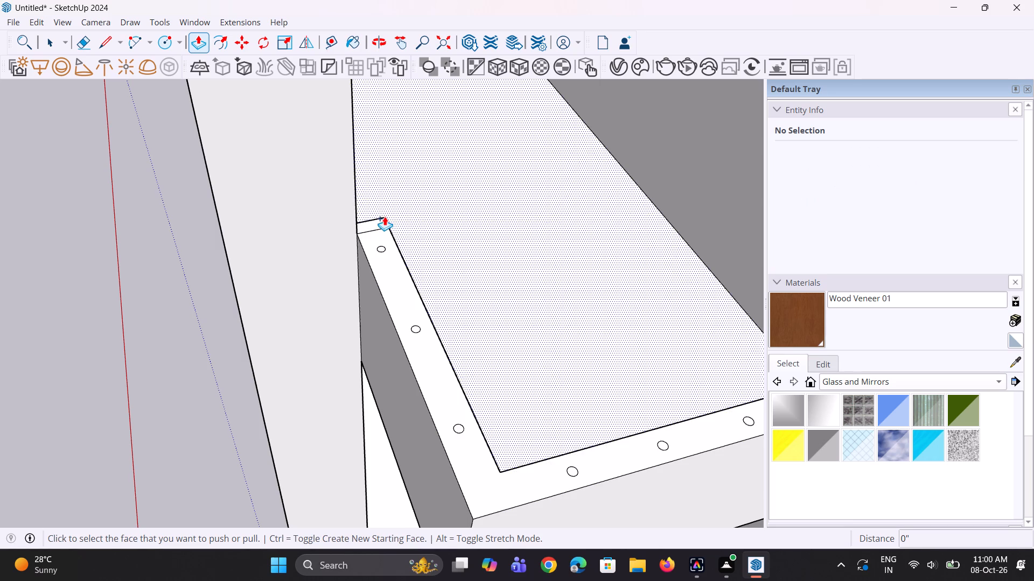
Raise the top face of the narrow end block beside the tower by about 1' 2 13/16" as an end post.
click(376, 221)
click(379, 141)
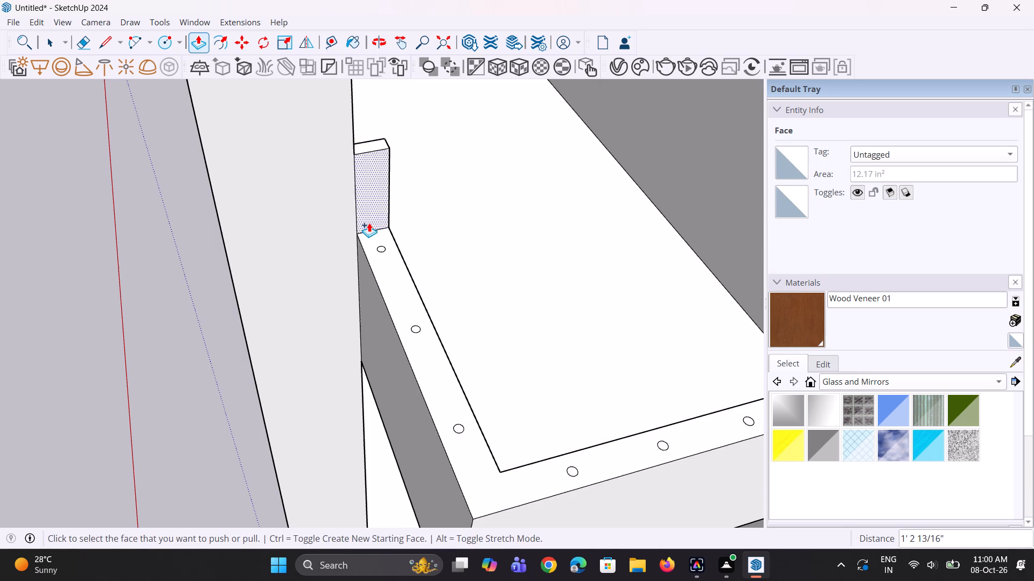
Draw a short reference line about 3 3/4" long from the first post circle to the end post's base edge.
middle_drag(369, 223, 379, 206)
scroll(375, 216, up, 2)
key(l)
scroll(372, 274, up, 2)
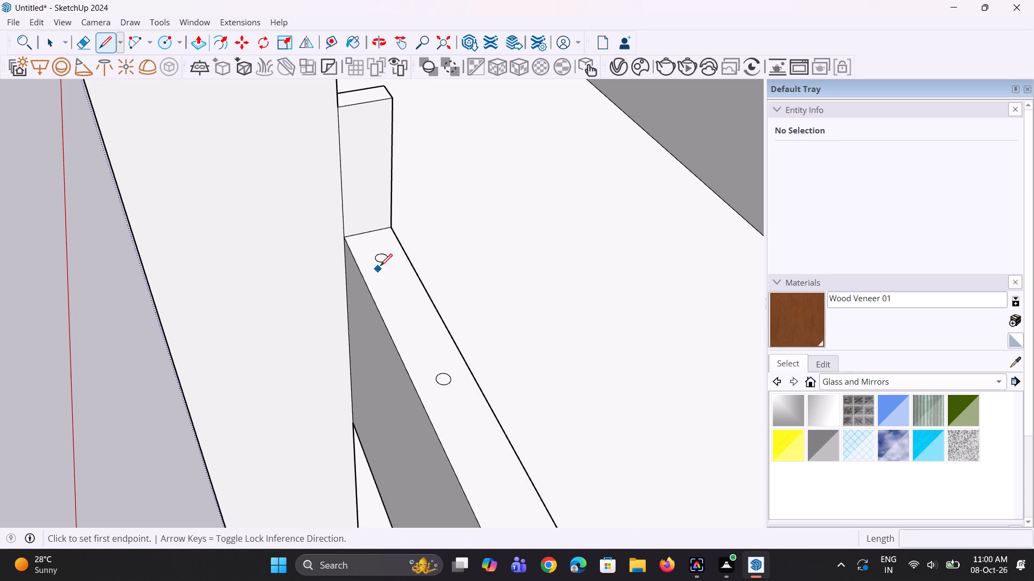
click(378, 252)
click(371, 229)
Draw a rail line about 3' 11 9/16" long on the red axis from the end post's face above the front parapet.
click(361, 153)
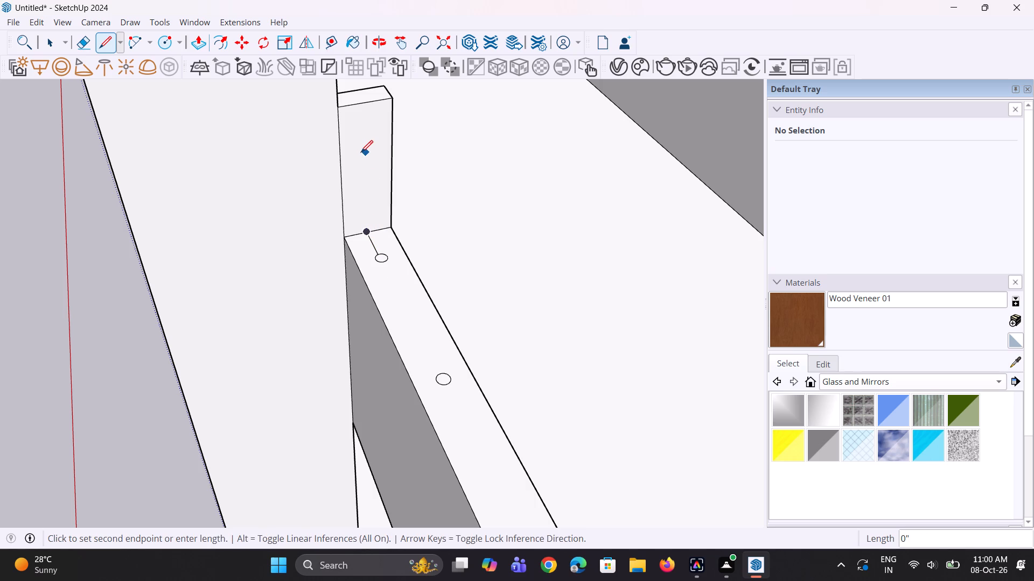
click(368, 151)
scroll(415, 249, down, 8)
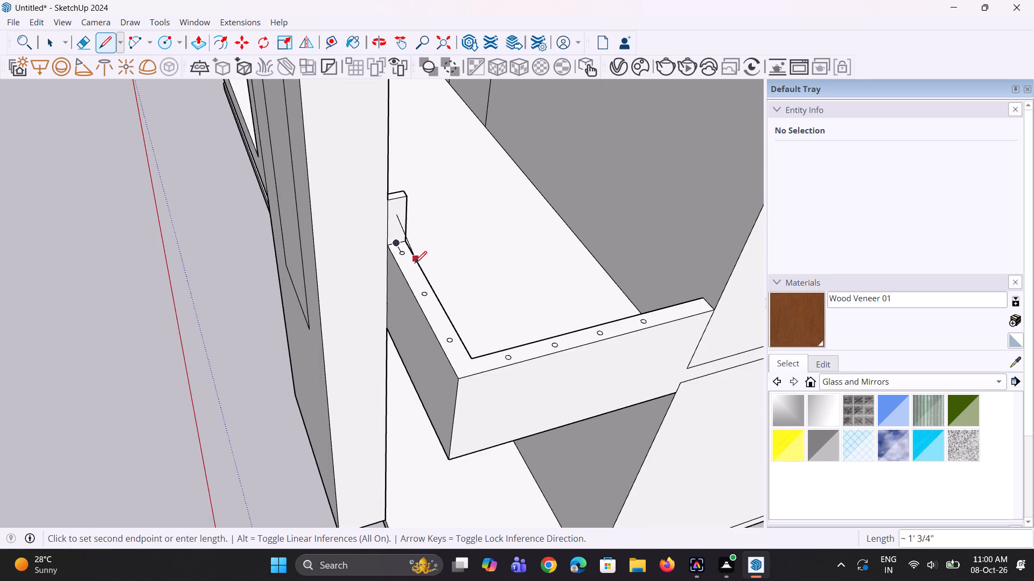
scroll(415, 263, down, 1)
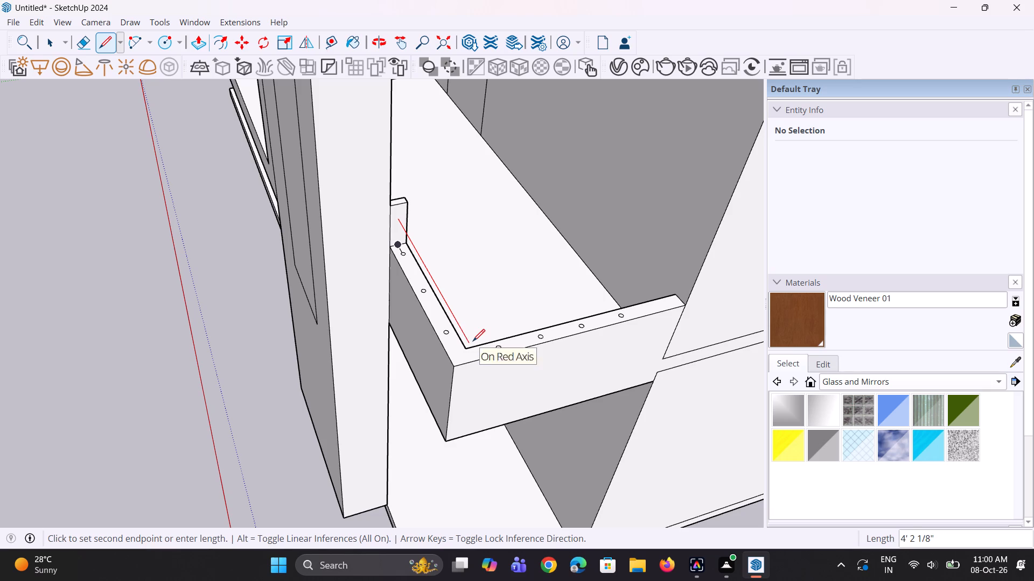
middle_drag(477, 346, 499, 267)
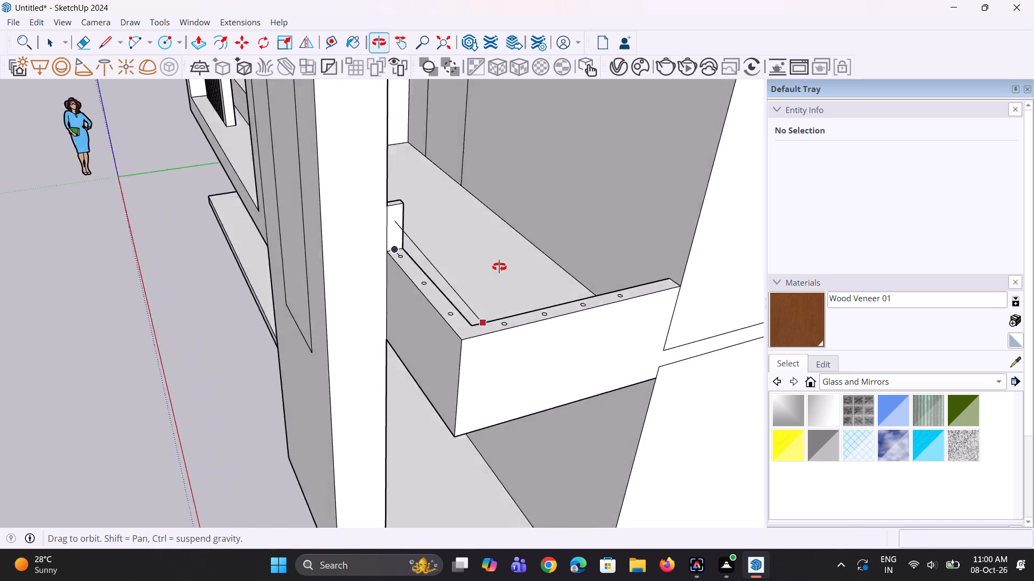
middle_drag(499, 267, 505, 240)
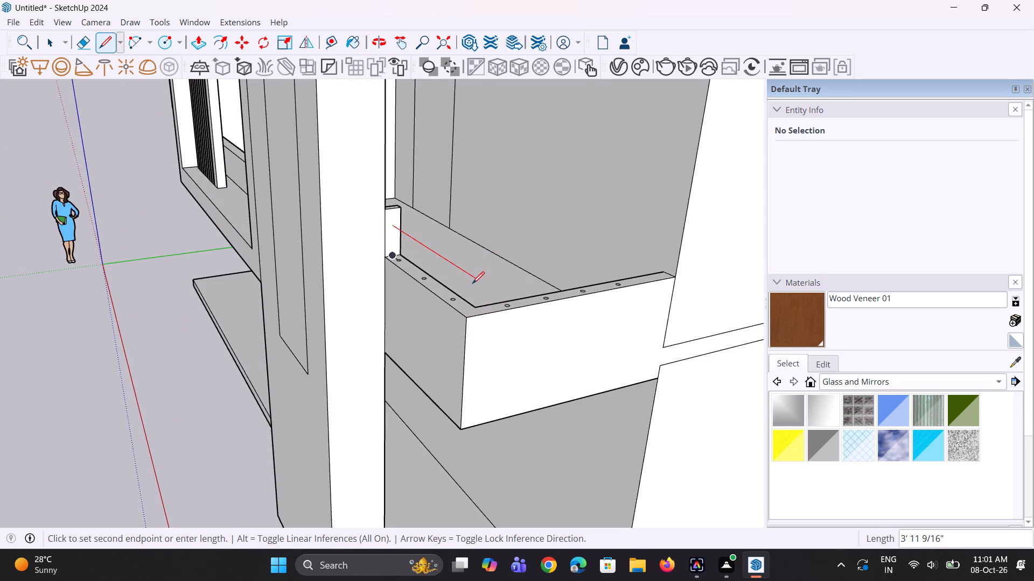
click(472, 284)
key(Escape)
Draw a reference line about 1' 5 7/8" long from the side parapet's last post circle to the parapet's far end edge.
scroll(627, 282, up, 1)
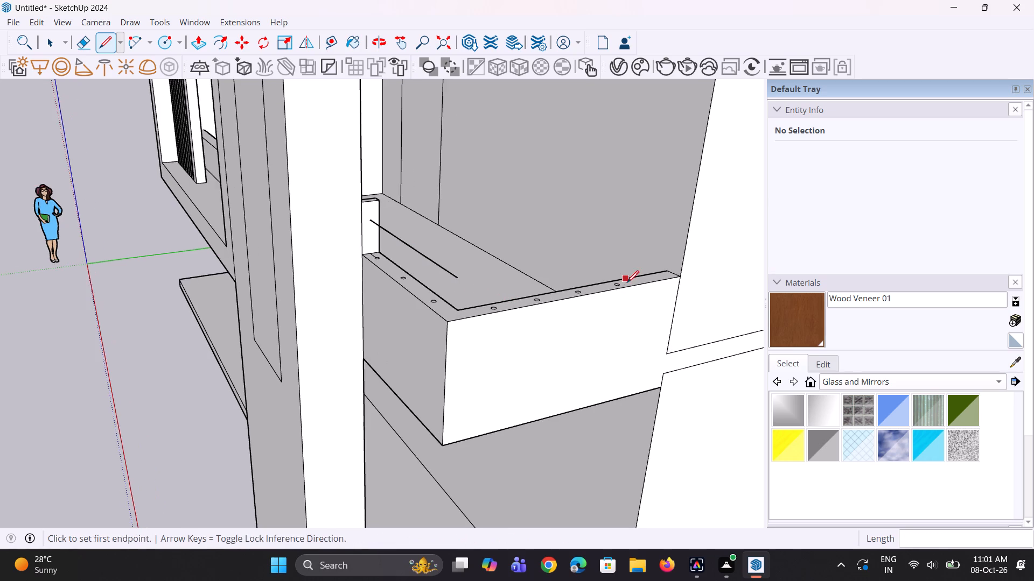
middle_drag(627, 290, 626, 352)
scroll(626, 308, up, 2)
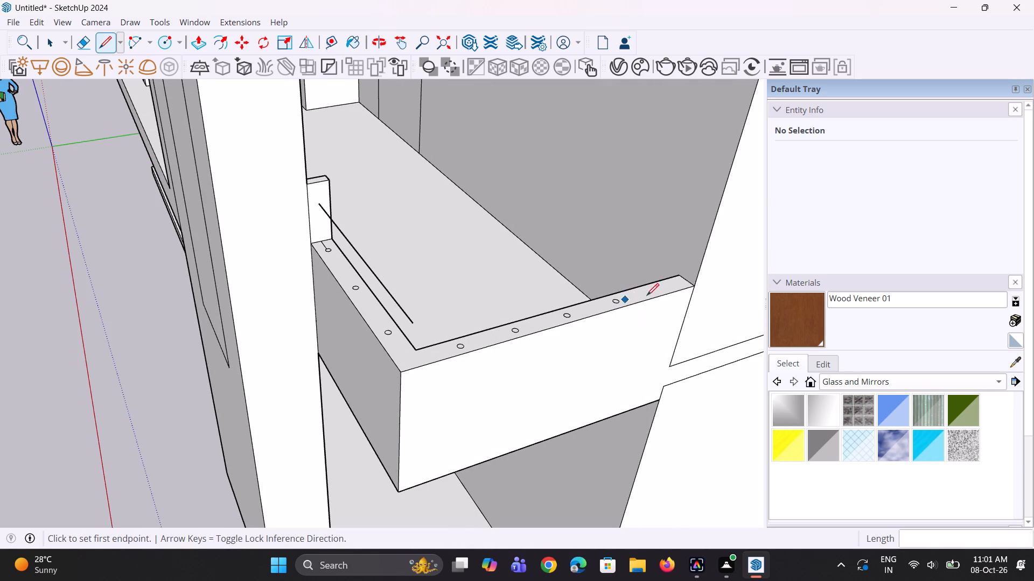
middle_drag(640, 301, 637, 359)
scroll(621, 325, up, 3)
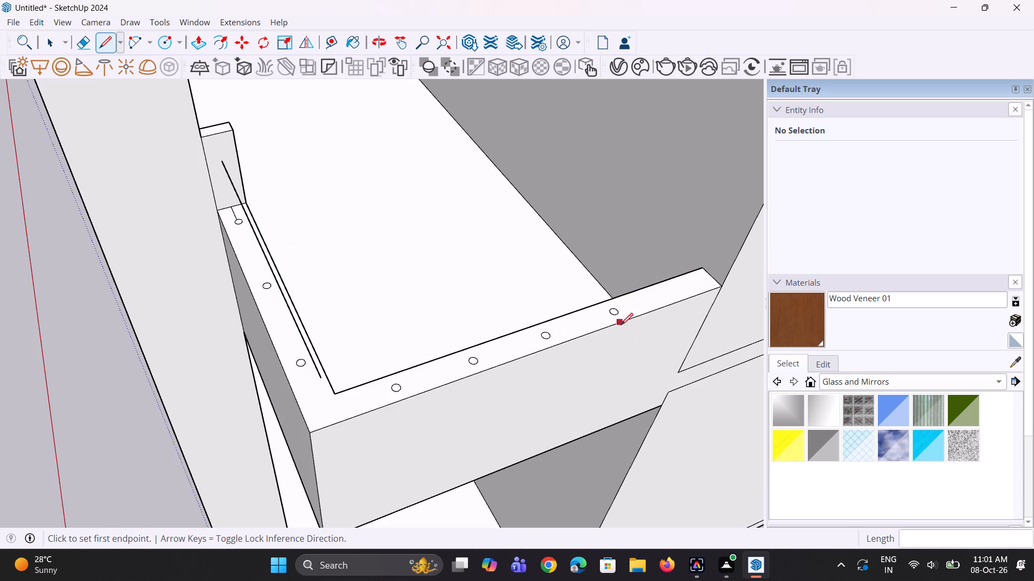
scroll(626, 297, up, 2)
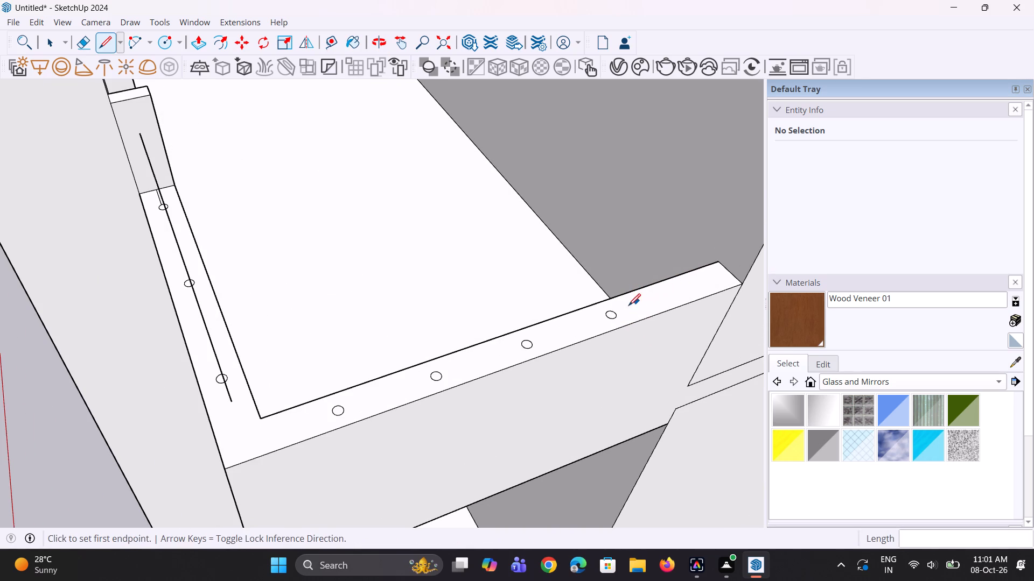
click(618, 314)
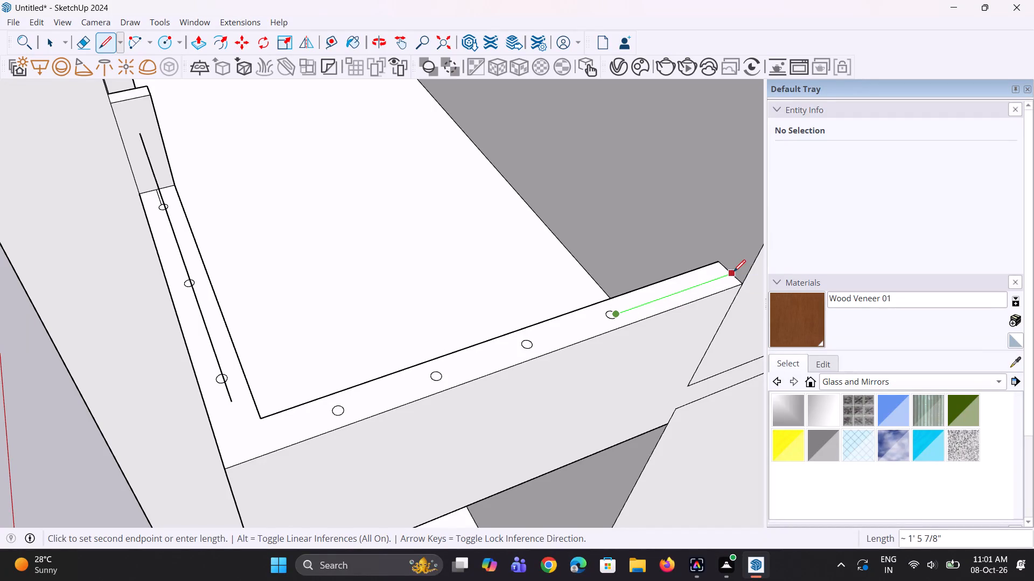
click(735, 272)
Draw a rail line about 5' 3 5/8" long on the green axis above the side parapet, ending near the front rail line.
scroll(751, 221, down, 2)
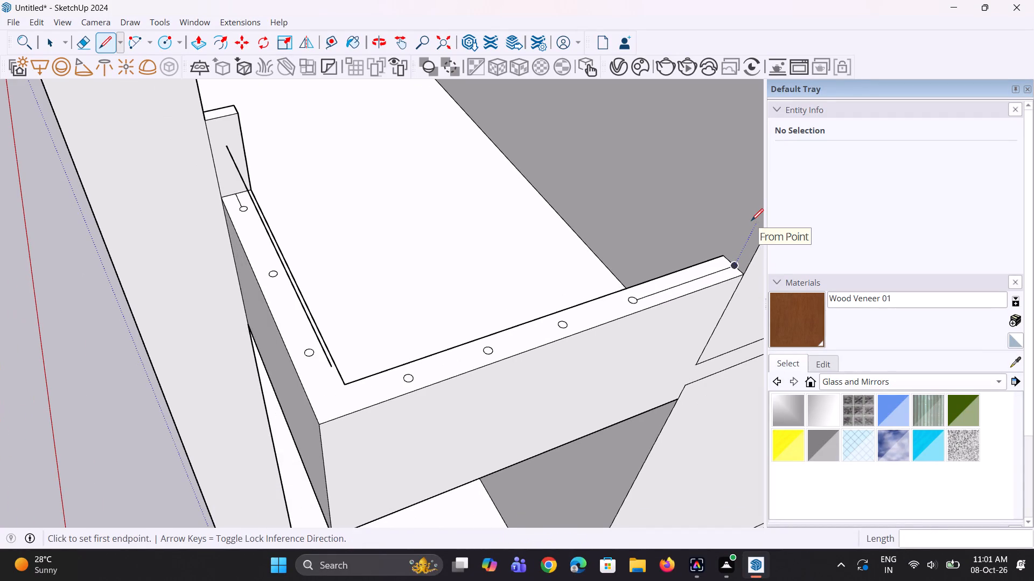
click(751, 214)
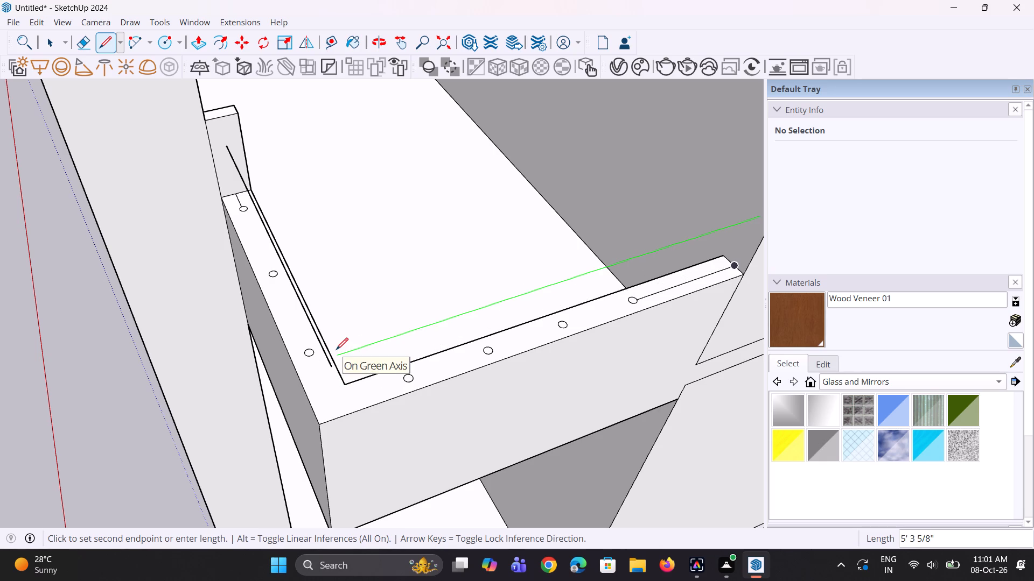
click(336, 350)
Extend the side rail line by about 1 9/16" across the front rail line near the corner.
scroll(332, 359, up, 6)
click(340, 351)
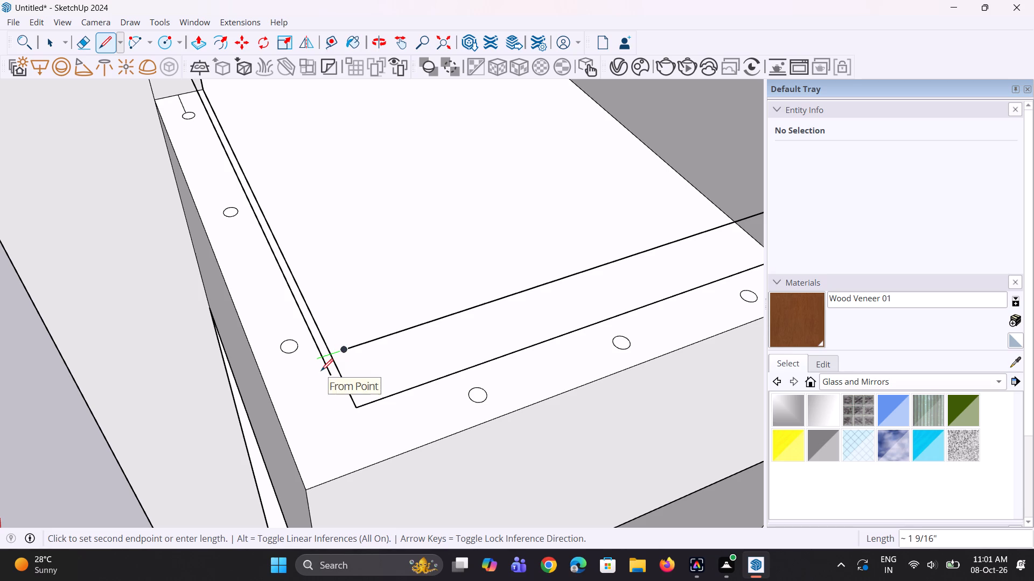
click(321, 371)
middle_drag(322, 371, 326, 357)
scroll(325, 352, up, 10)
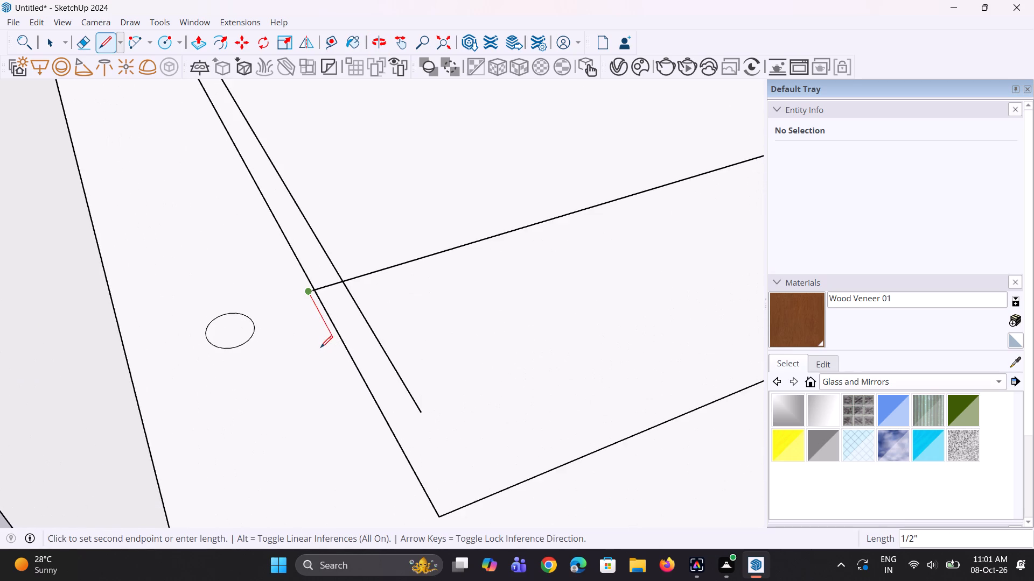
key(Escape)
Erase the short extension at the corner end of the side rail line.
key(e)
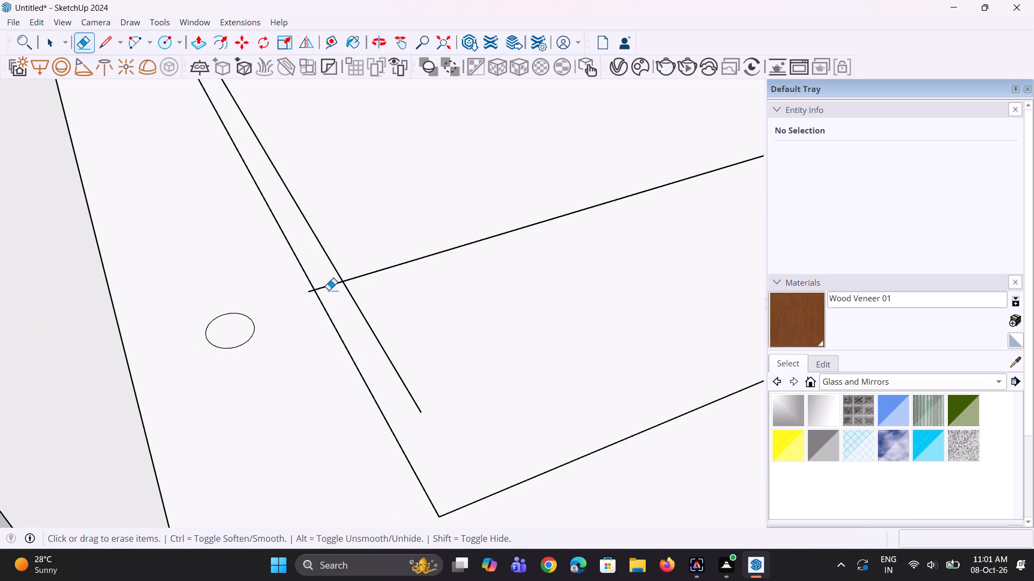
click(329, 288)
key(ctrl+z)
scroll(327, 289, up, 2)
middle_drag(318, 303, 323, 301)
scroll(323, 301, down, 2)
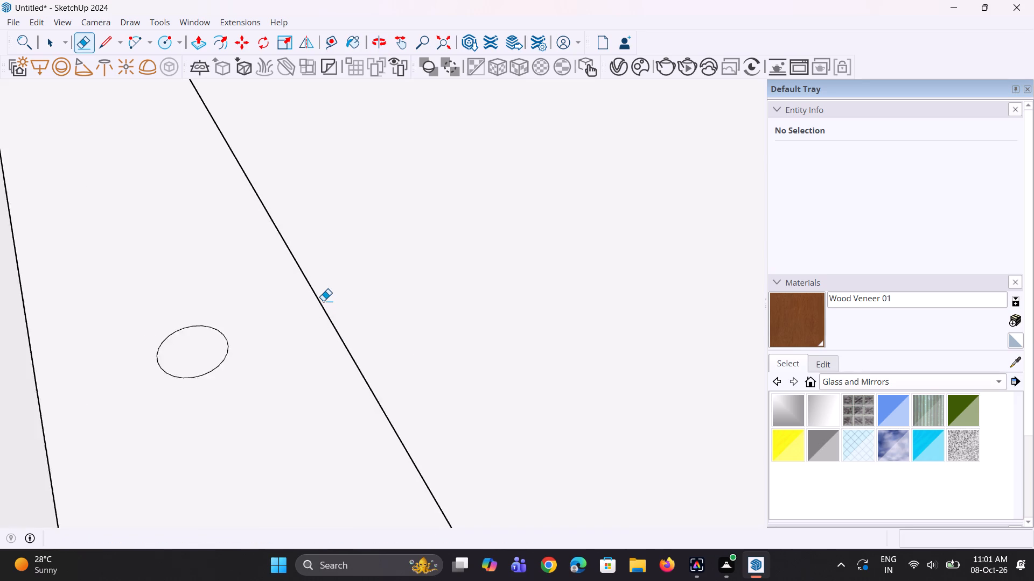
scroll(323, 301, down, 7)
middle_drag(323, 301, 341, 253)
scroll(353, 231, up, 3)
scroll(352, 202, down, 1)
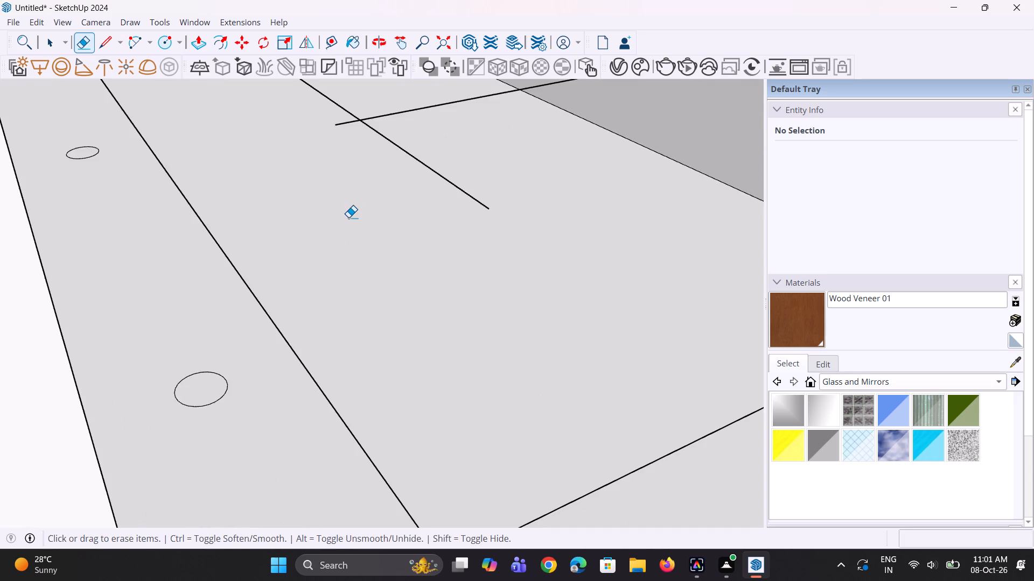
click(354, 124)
Draw an extension about 1 1/4" long from the side rail line's end toward the front rail line.
scroll(352, 201, down, 3)
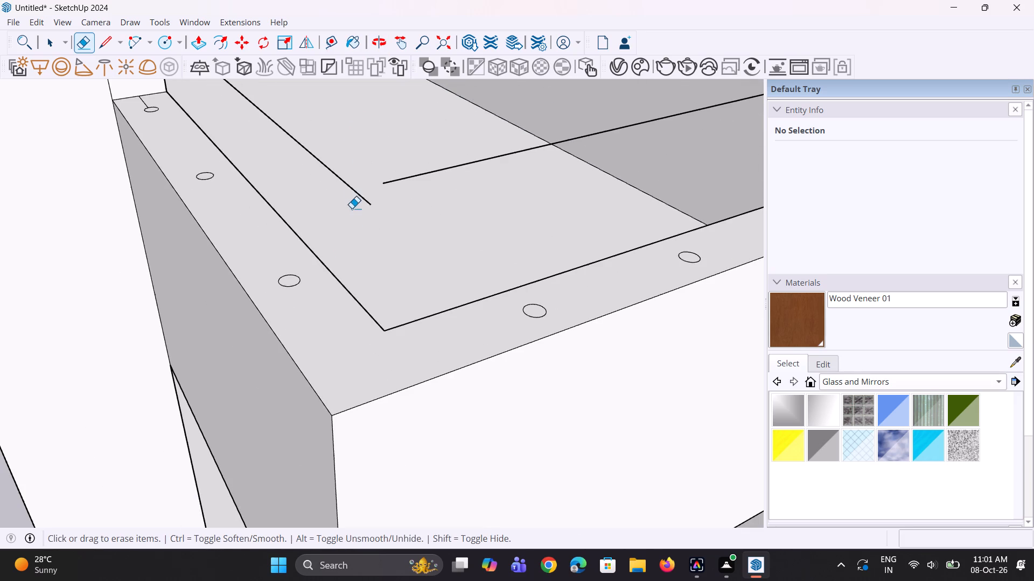
key(l)
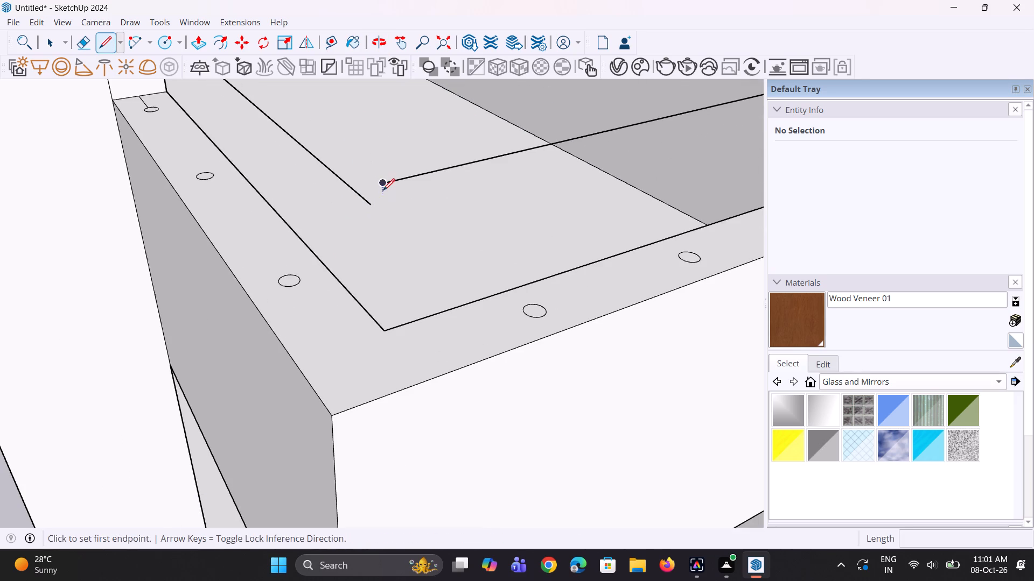
click(382, 183)
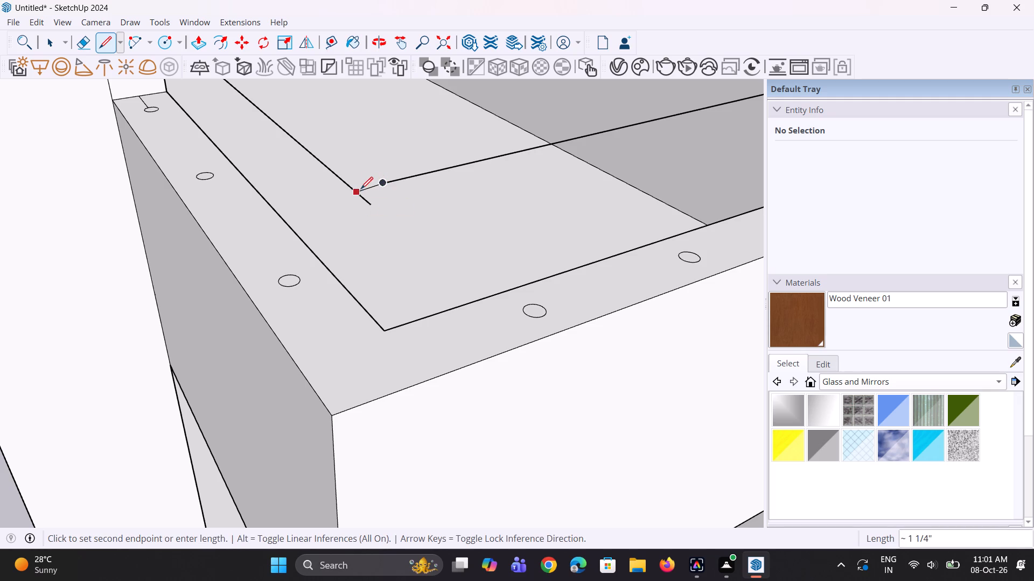
click(360, 185)
text(n)
key(space)
Move both edges of the side rail line together by about 1/8" so their end meets the front rail line.
scroll(360, 203, up, 1)
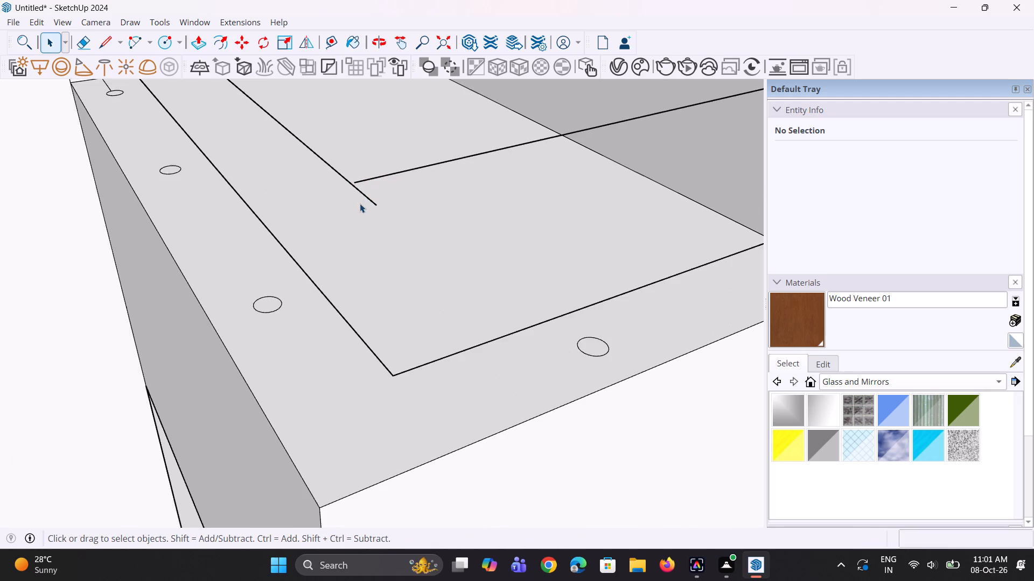
scroll(360, 188, up, 2)
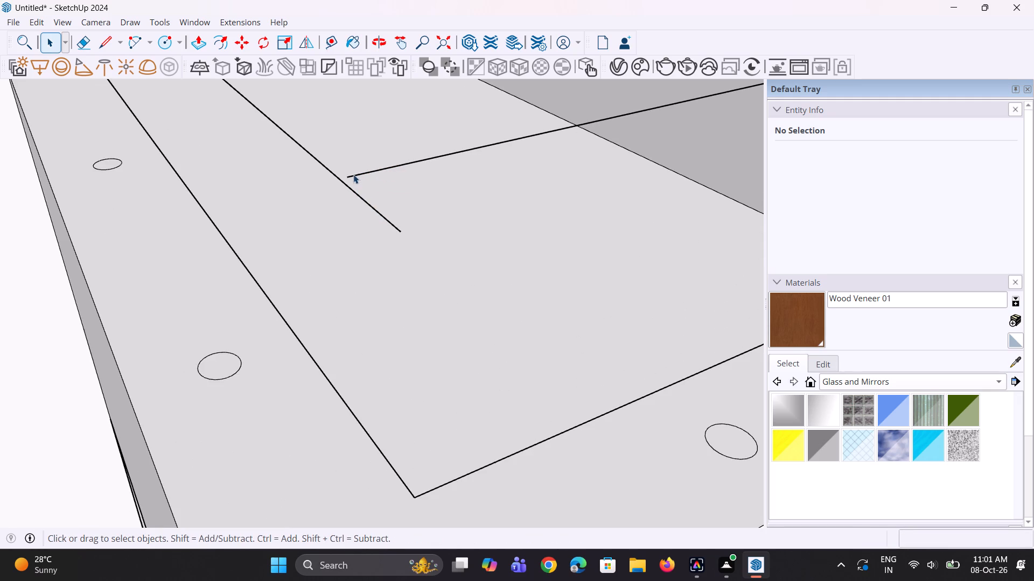
click(353, 175)
key(m)
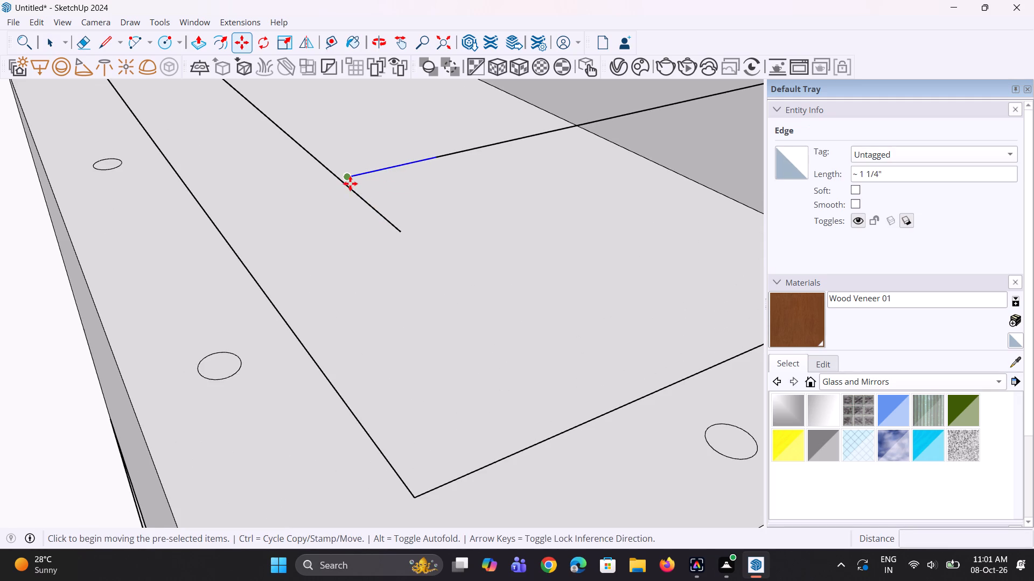
middle_drag(346, 187, 349, 192)
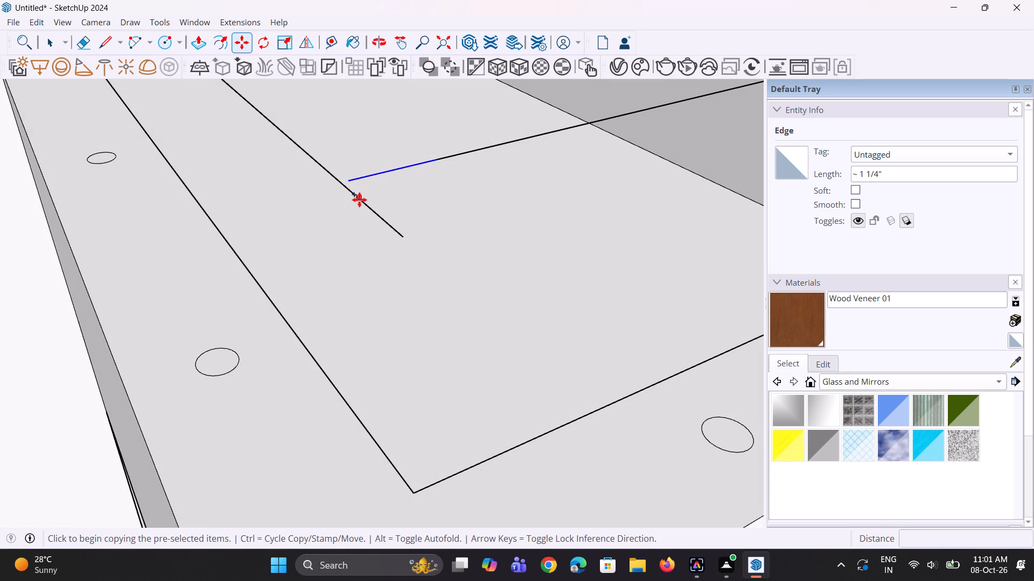
key(space)
key(space)
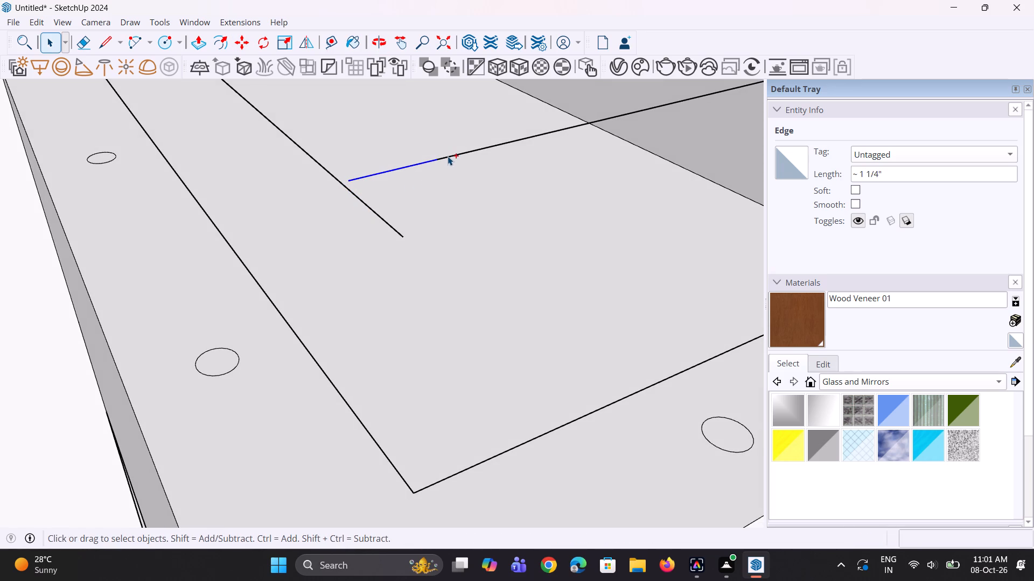
ctrl+click(448, 156)
key(m)
click(352, 183)
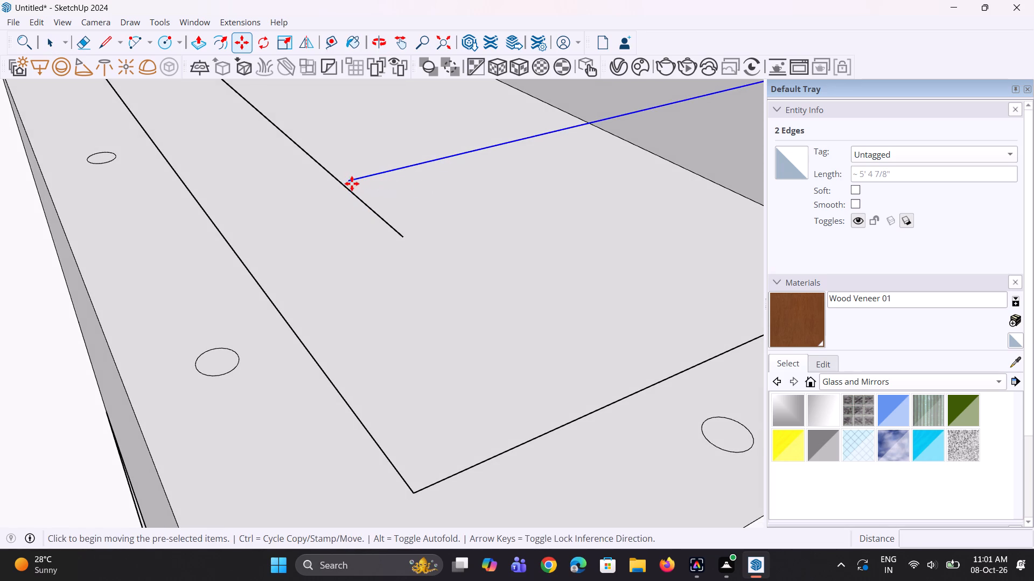
click(354, 194)
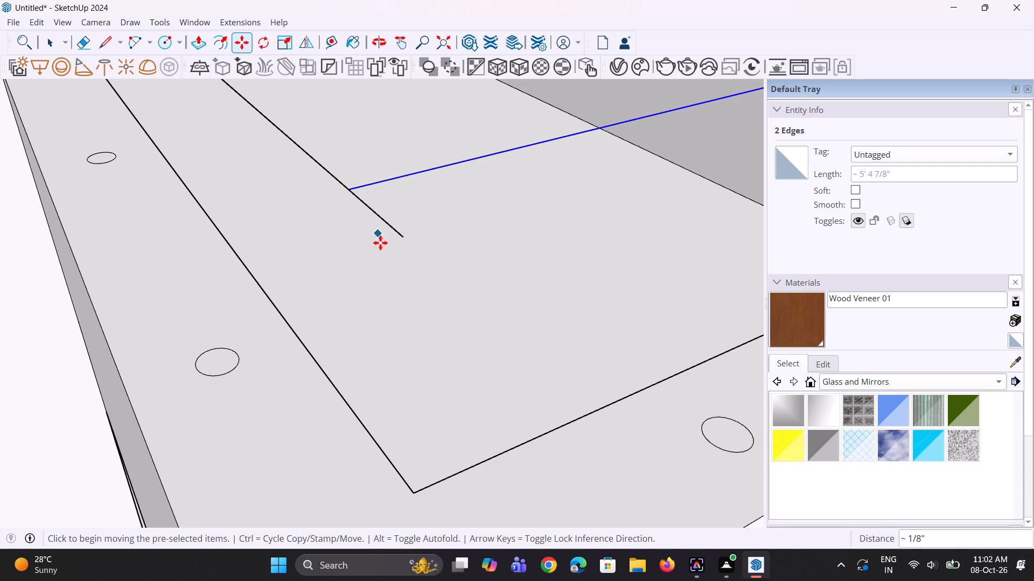
middle_click(380, 243)
middle_drag(378, 242, 379, 226)
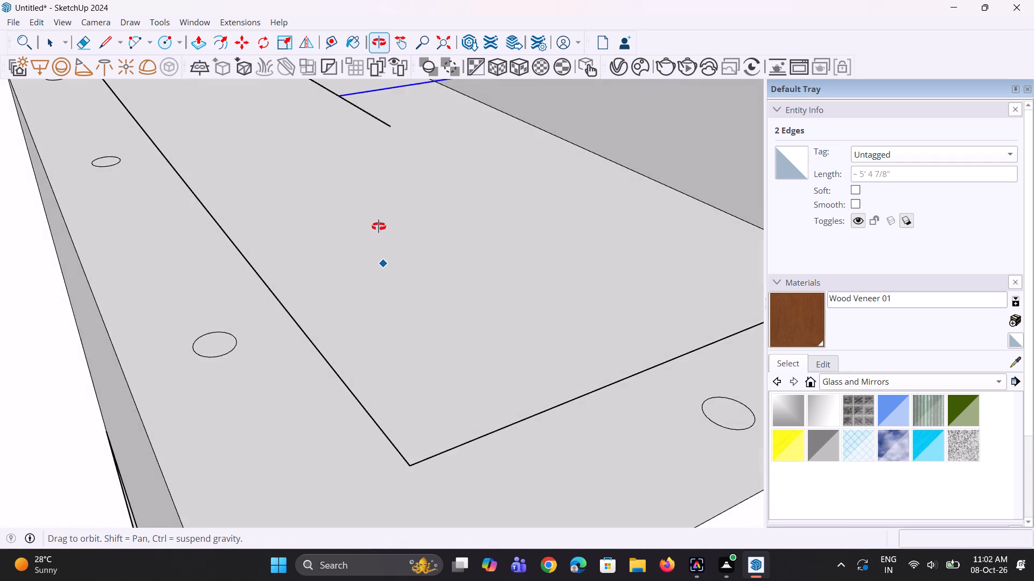
middle_drag(379, 226, 387, 257)
Erase the front rail line's overhanging piece beyond its corner with the side rail line.
key(space)
key(e)
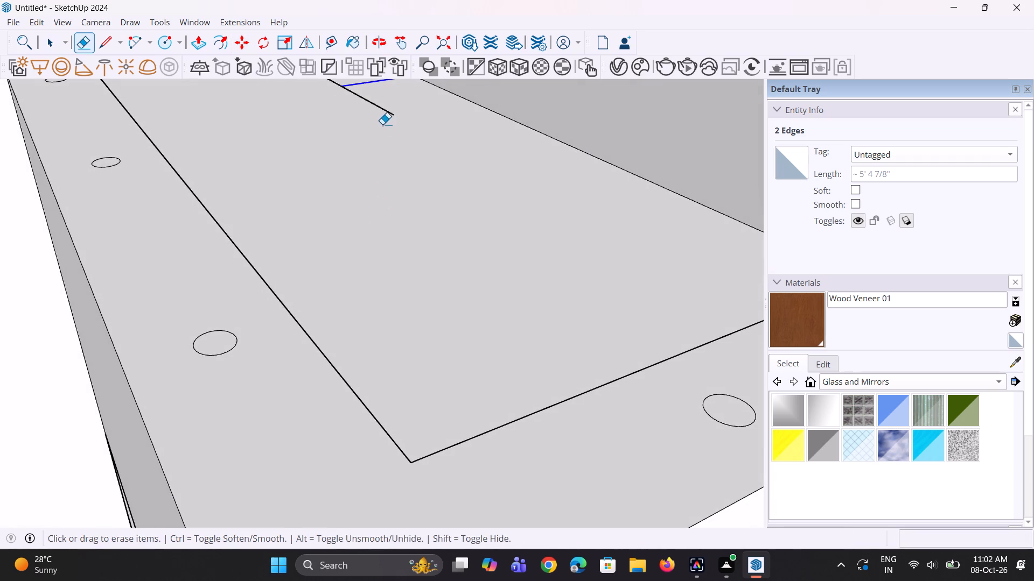
click(386, 114)
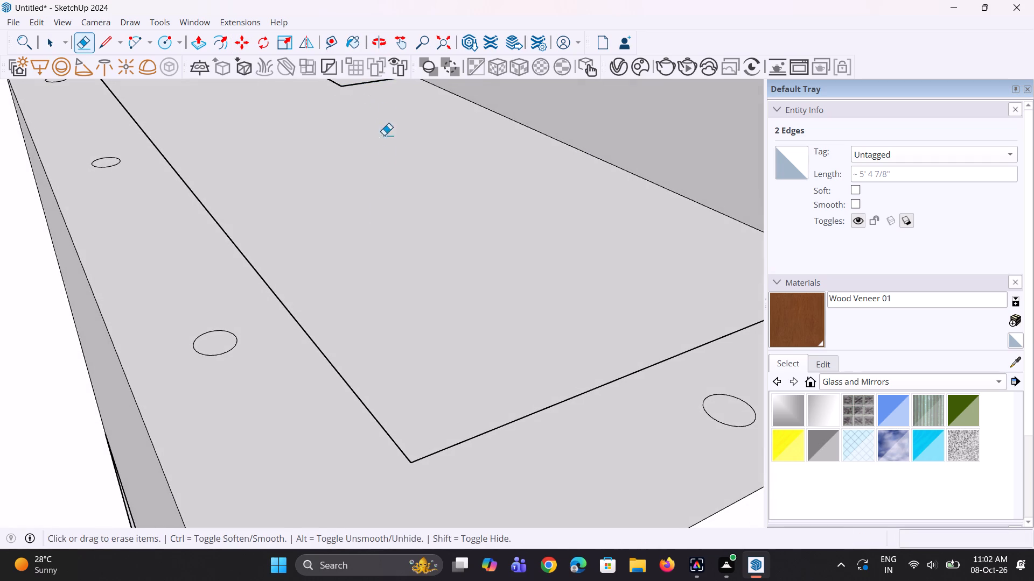
scroll(383, 202, down, 10)
middle_drag(386, 247, 396, 253)
Draw a circle of about 1" radius on the end post's face, centred on the front rail line's start point.
scroll(325, 159, up, 2)
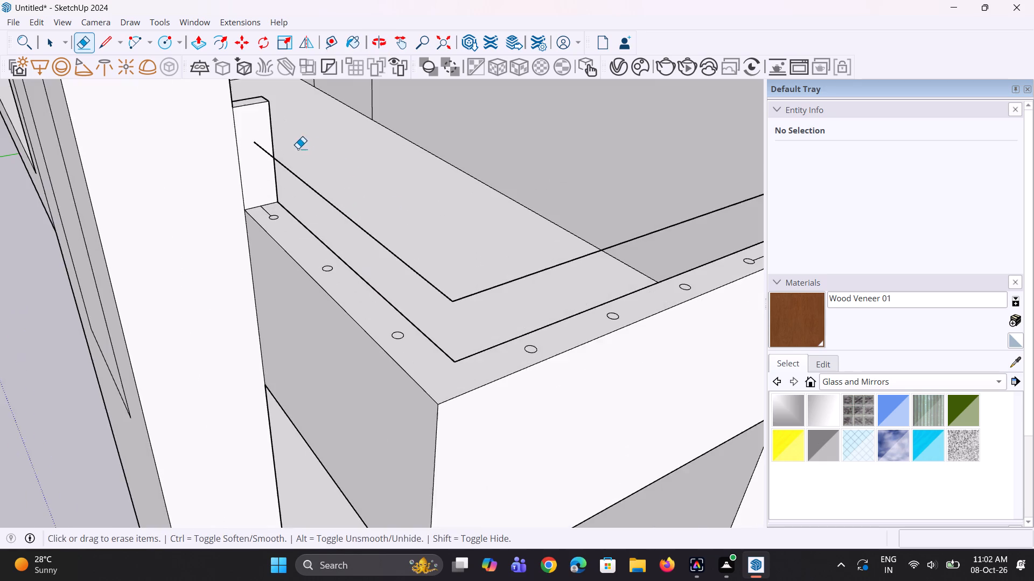
scroll(298, 148, up, 2)
key(space)
key(c)
scroll(231, 123, up, 2)
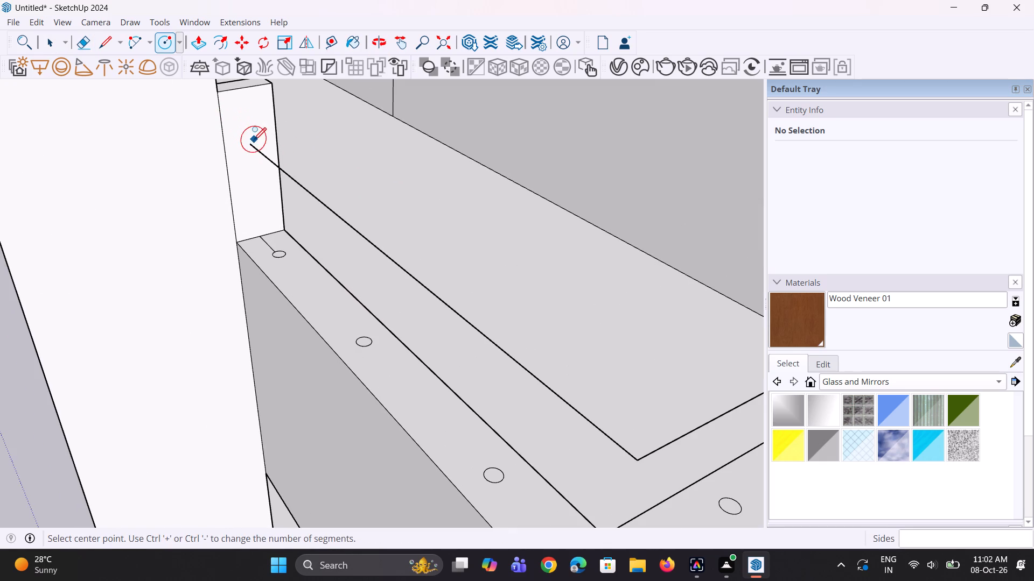
click(253, 144)
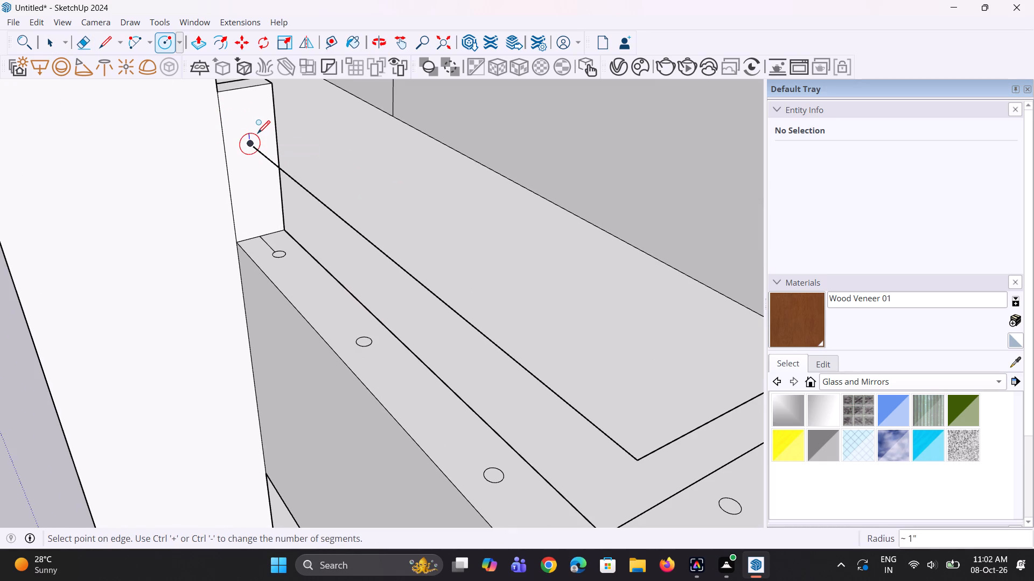
click(257, 132)
Sweep the end post's circle along the three connected rail edges with Follow Me to form the round handrail.
key(space)
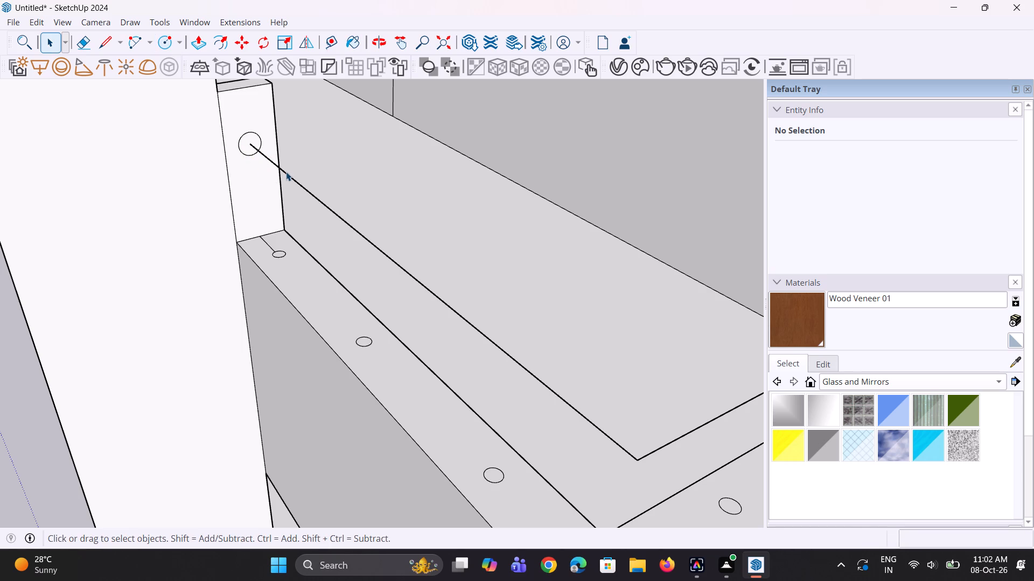
click(286, 172)
scroll(284, 207, down, 3)
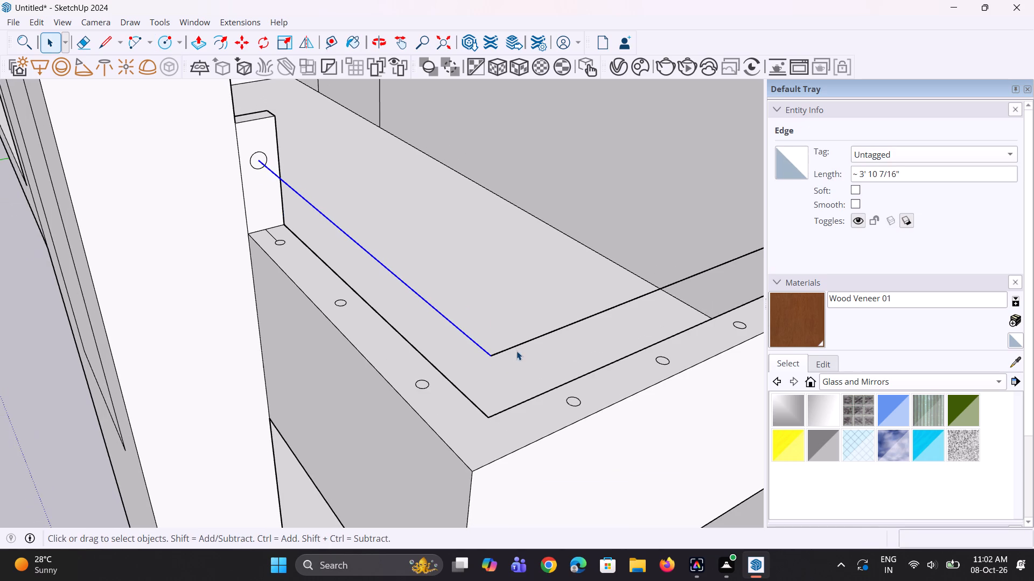
ctrl+click(512, 346)
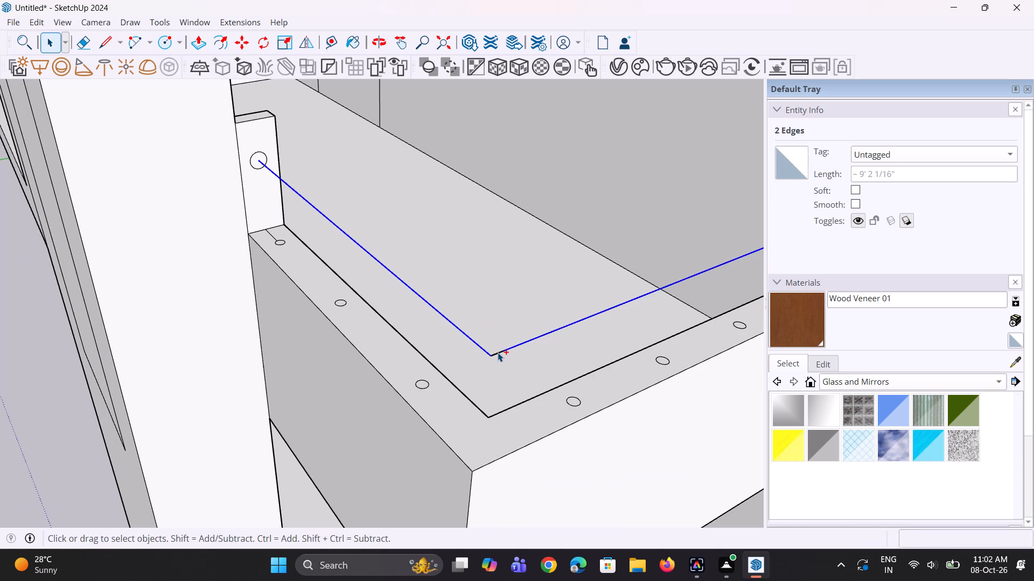
ctrl+click(498, 352)
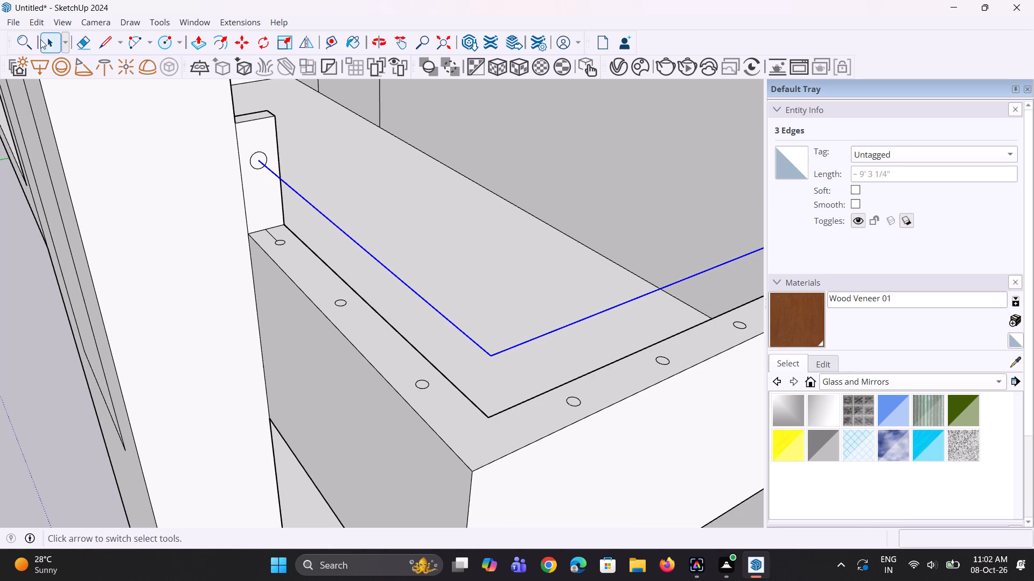
click(32, 41)
text(foll)
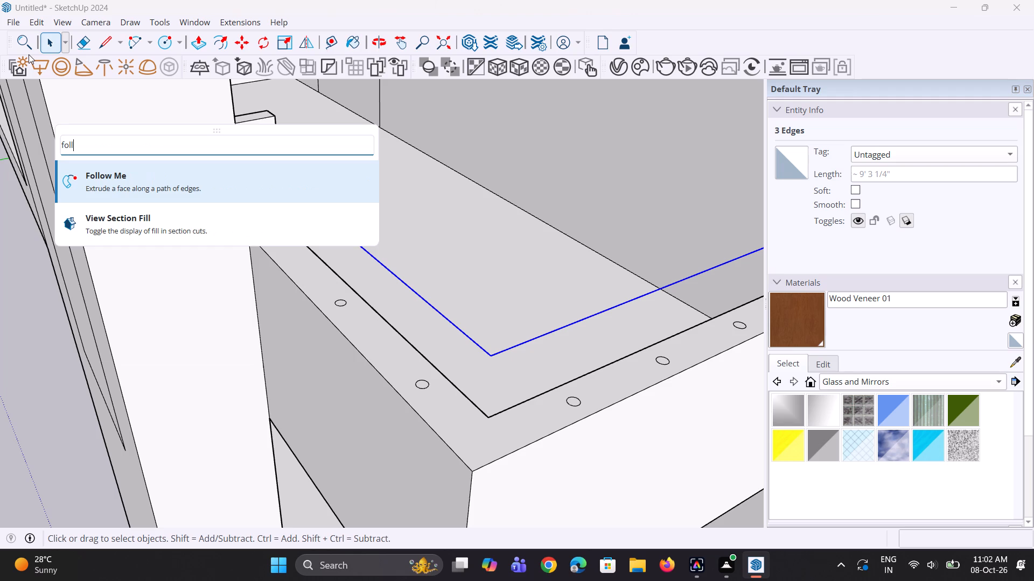
click(149, 186)
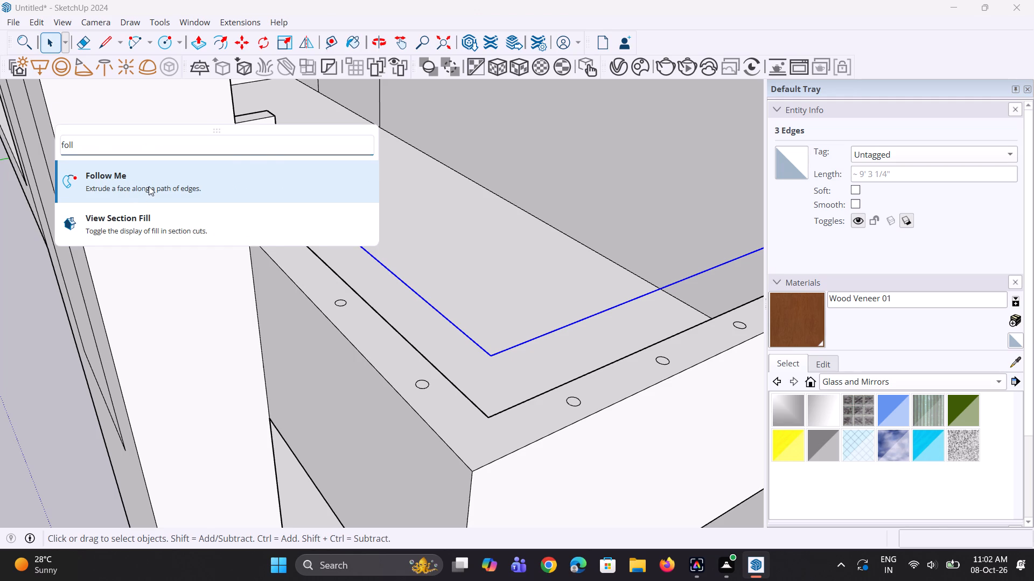
scroll(264, 175, up, 1)
click(258, 165)
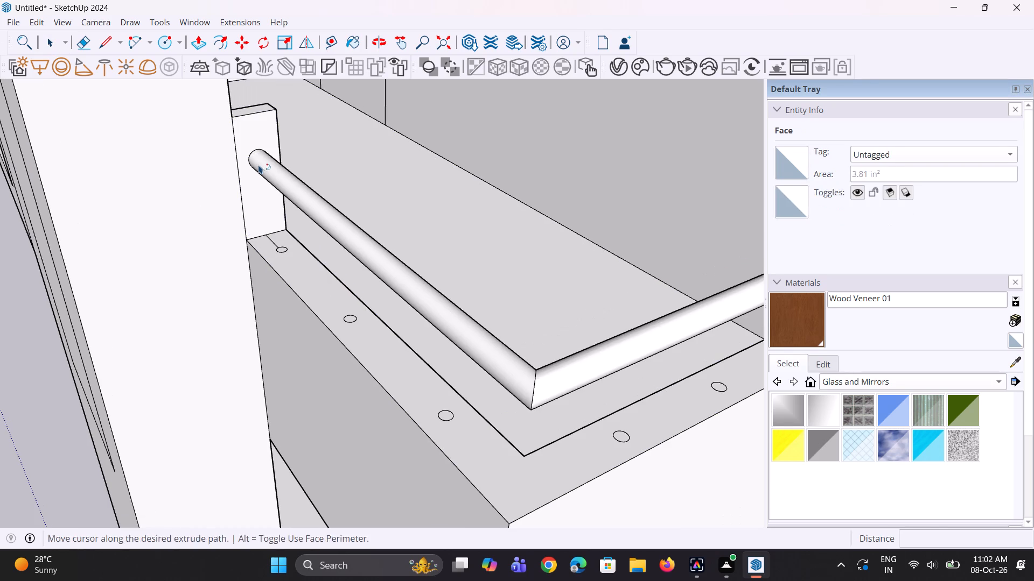
Erase the short reference line between the first post circle and the end post's base.
scroll(376, 337, down, 8)
middle_drag(379, 340, 518, 311)
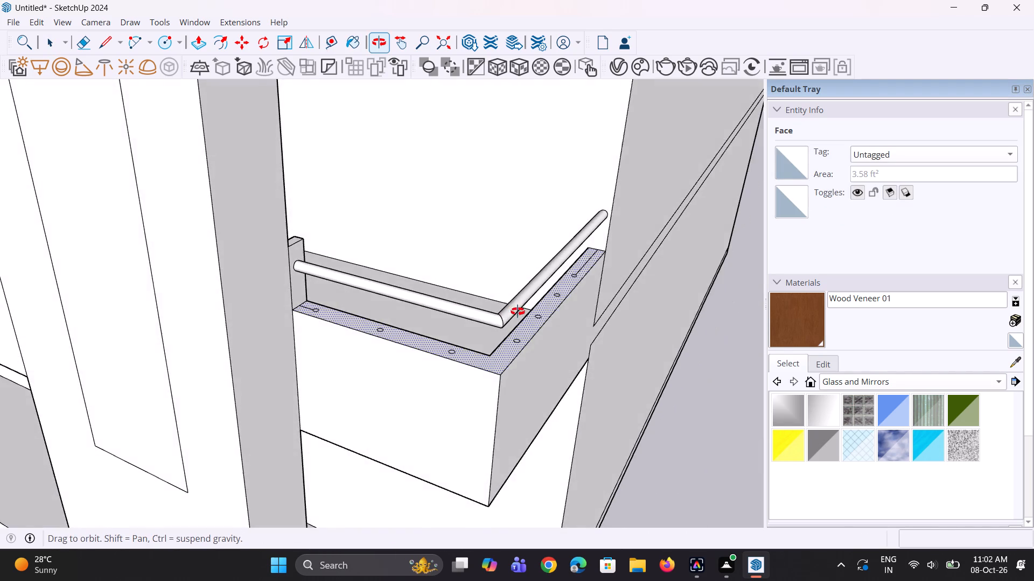
scroll(347, 335, up, 3)
middle_drag(324, 334, 338, 338)
scroll(303, 314, up, 2)
key(e)
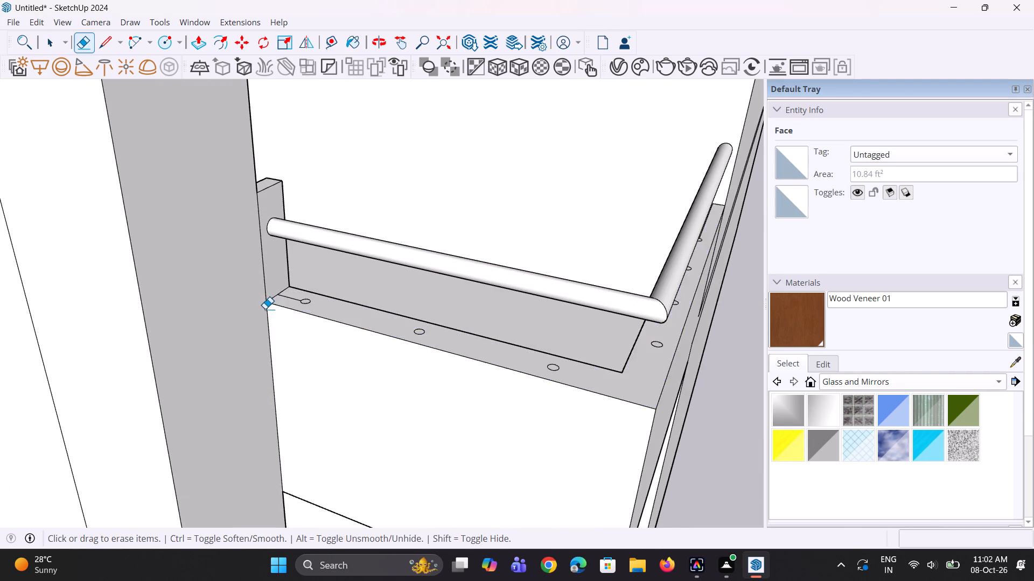
scroll(265, 309, up, 5)
click(303, 293)
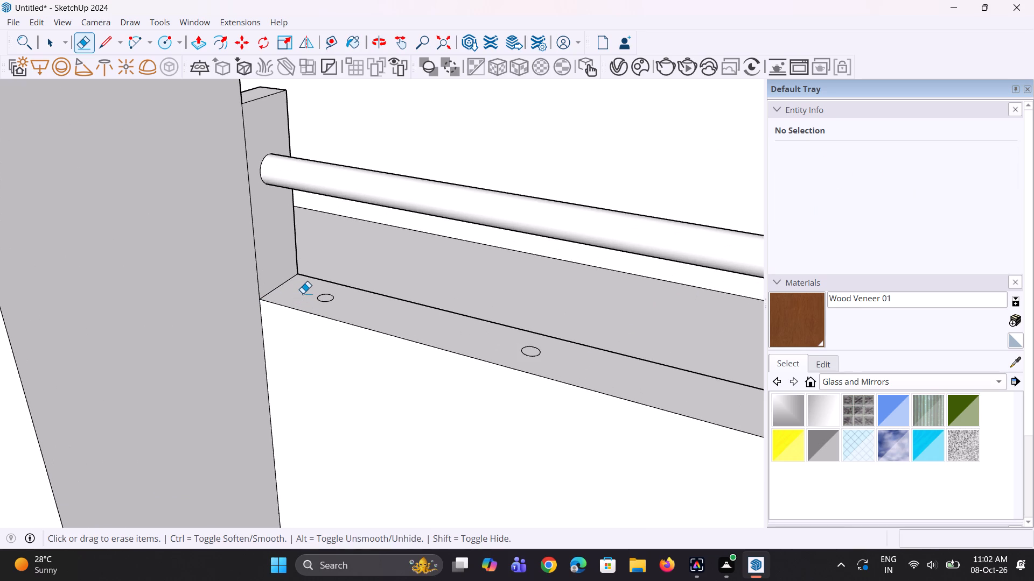
Push/Pull the three post circles on the front parapet up about 9 5/16" to meet the handrail.
key(p)
scroll(315, 297, up, 2)
click(329, 295)
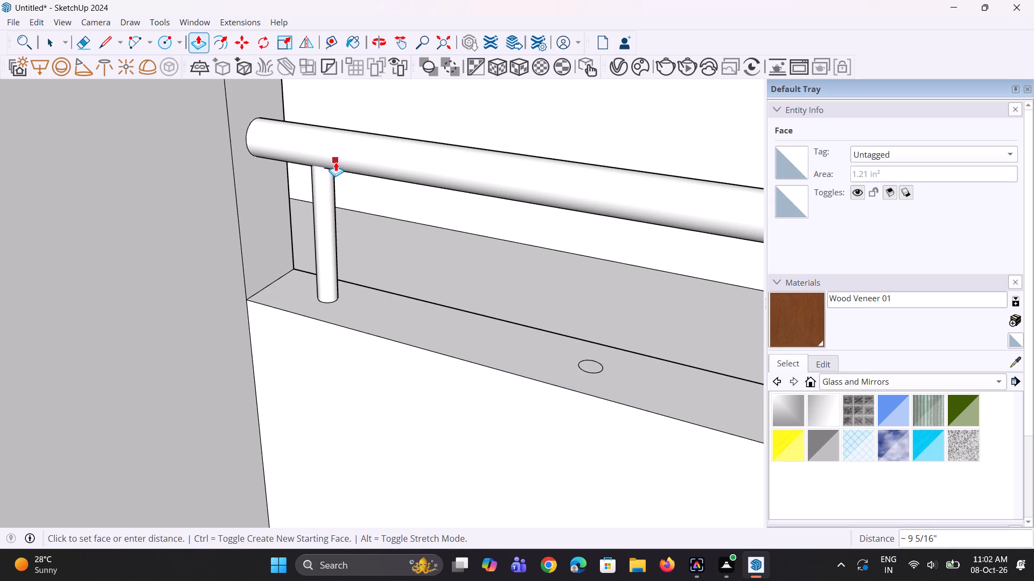
click(336, 162)
double_click(589, 365)
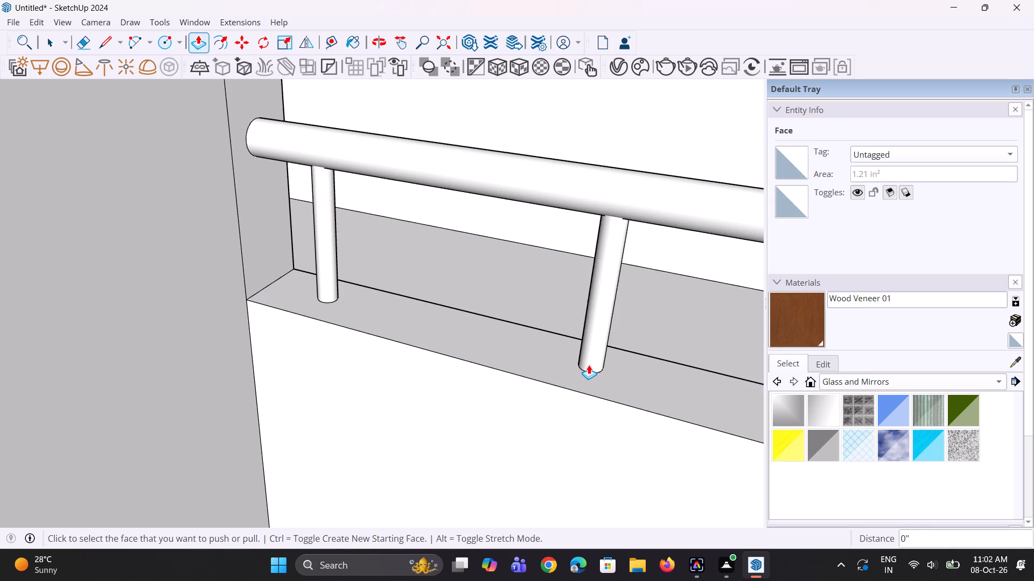
scroll(441, 387, down, 12)
scroll(591, 413, up, 5)
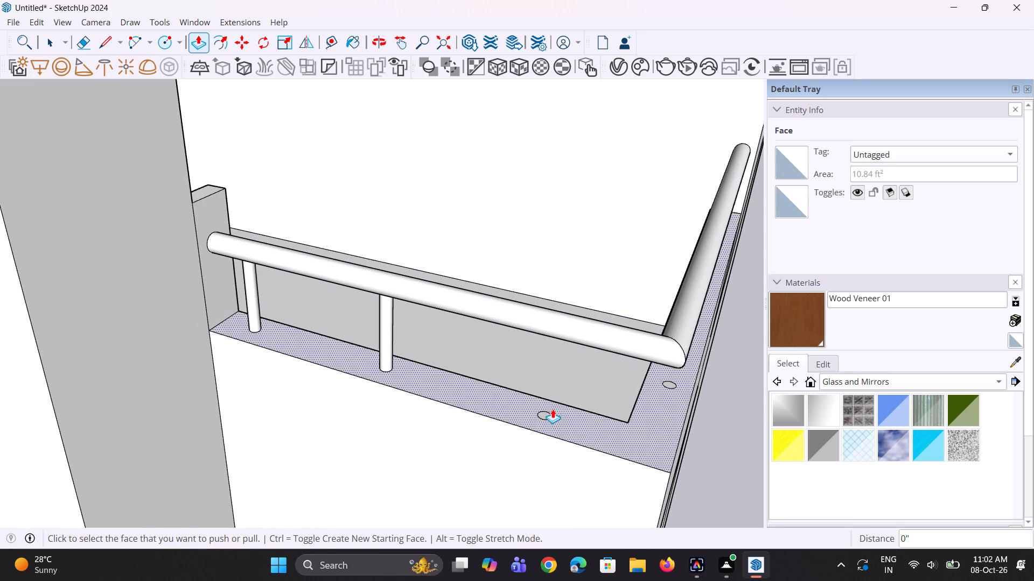
double_click(547, 413)
Raise the four post circles on the side parapet by the same Push/Pull height up to the handrail.
double_click(671, 383)
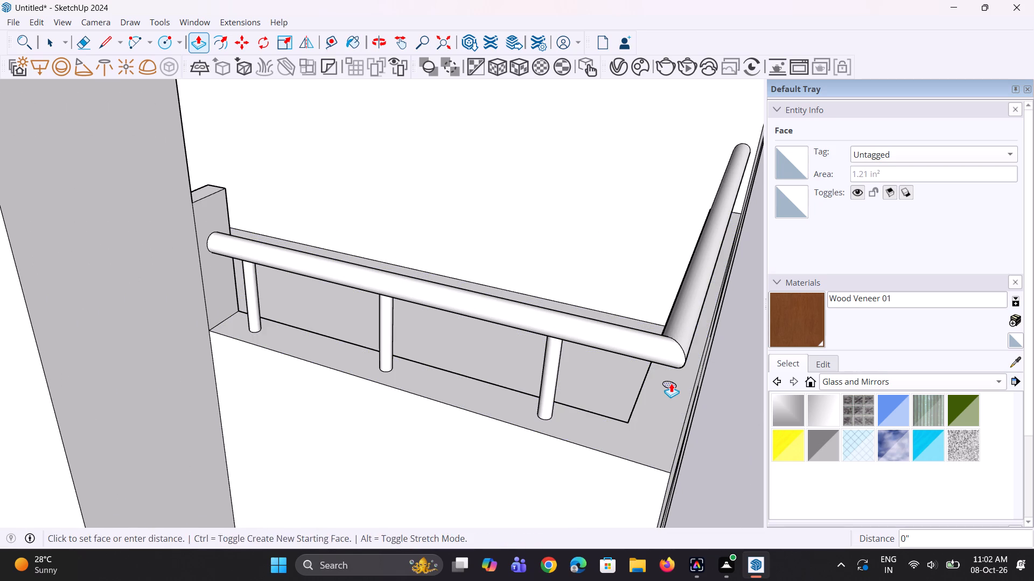
scroll(593, 427, down, 5)
middle_drag(737, 446, 622, 412)
scroll(676, 430, up, 2)
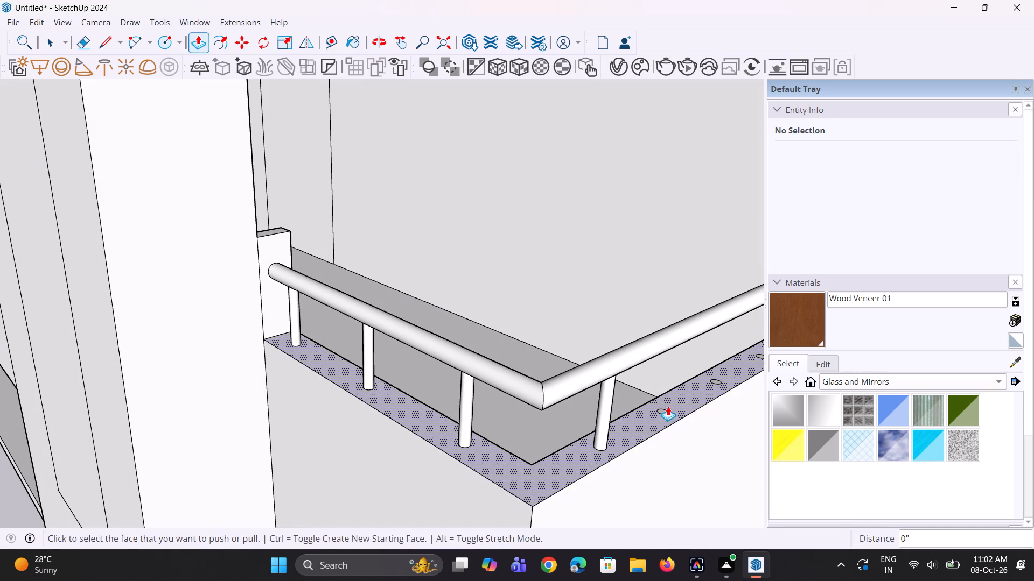
double_click(663, 411)
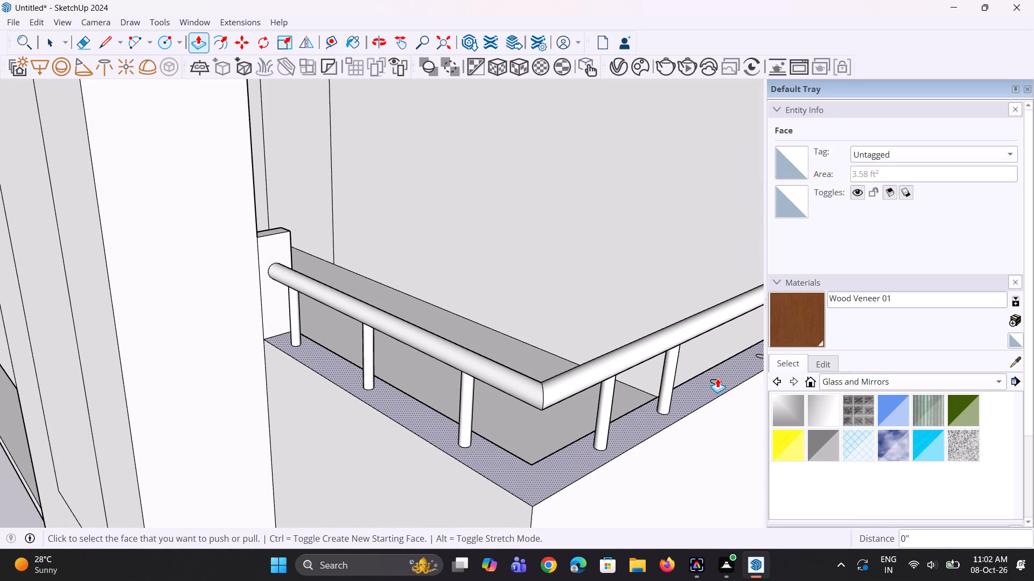
scroll(714, 378, up, 6)
double_click(712, 382)
scroll(619, 423, down, 8)
scroll(736, 375, up, 4)
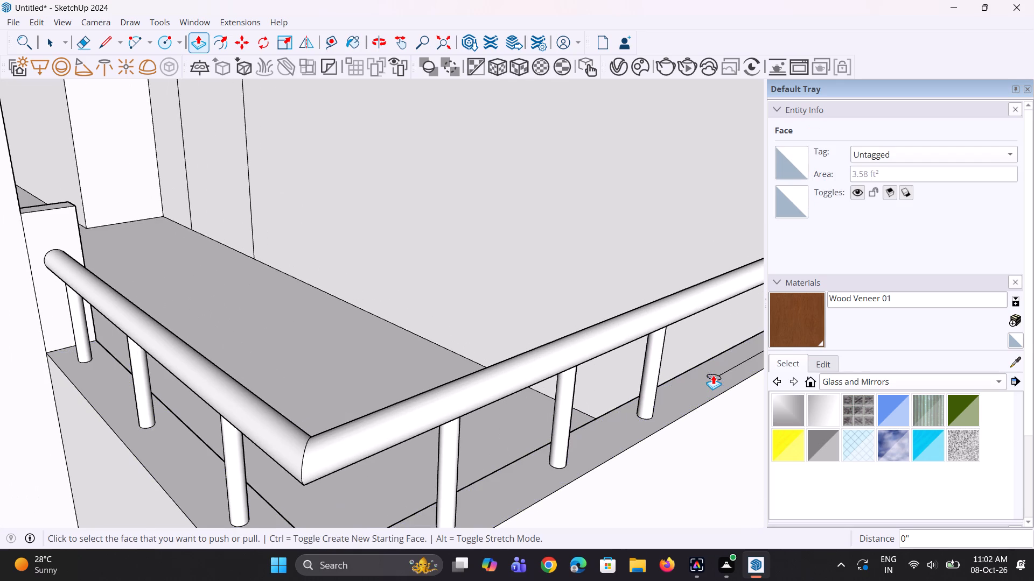
double_click(714, 375)
Erase the leftover reference line between the last side post and the parapet's far end.
scroll(616, 411, down, 8)
middle_drag(709, 409, 690, 444)
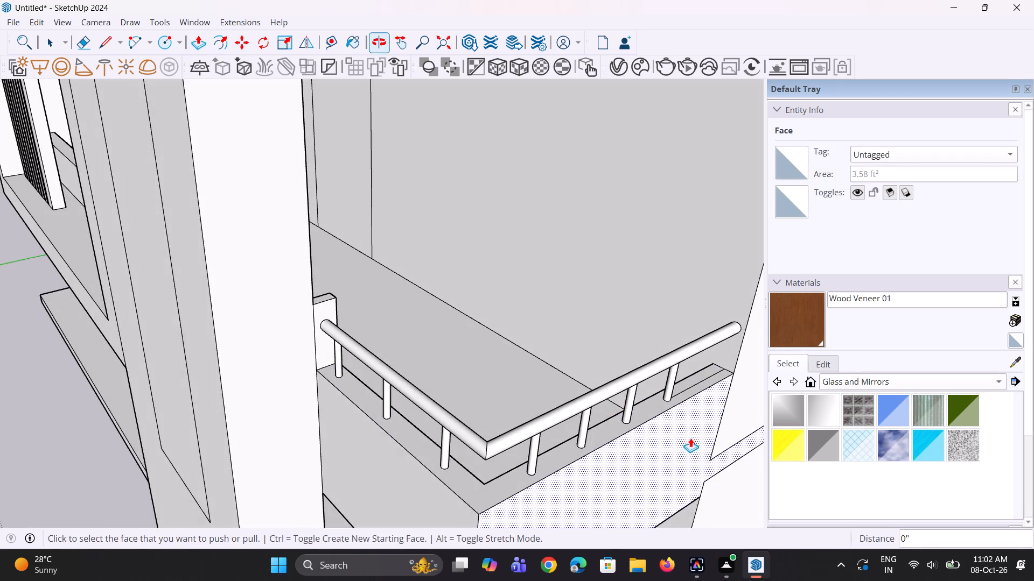
scroll(696, 396, up, 6)
key(e)
scroll(709, 369, up, 2)
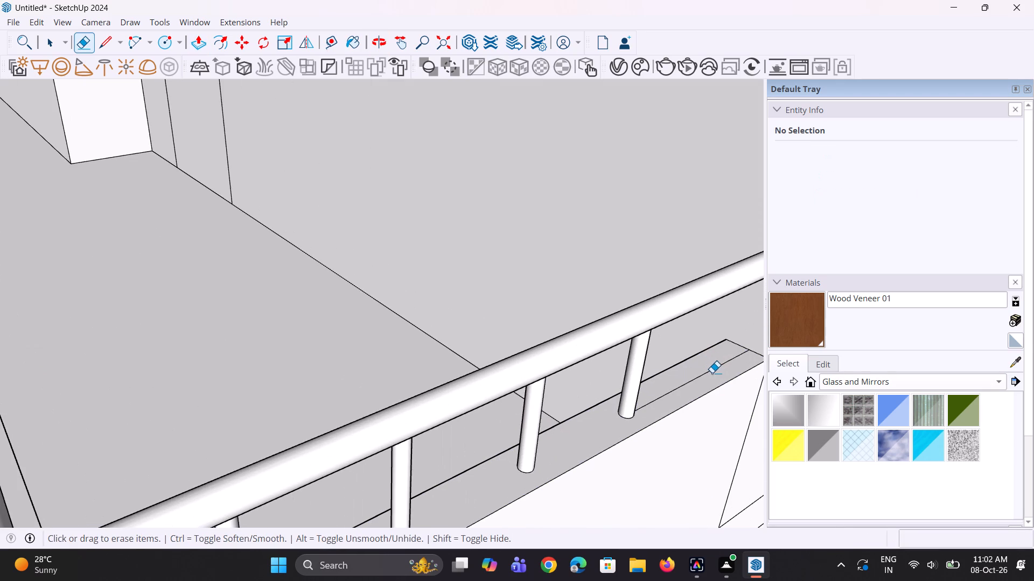
click(714, 368)
Examine the completed corner railing and the front facade from outside the house.
scroll(714, 368, down, 9)
middle_drag(404, 436, 493, 394)
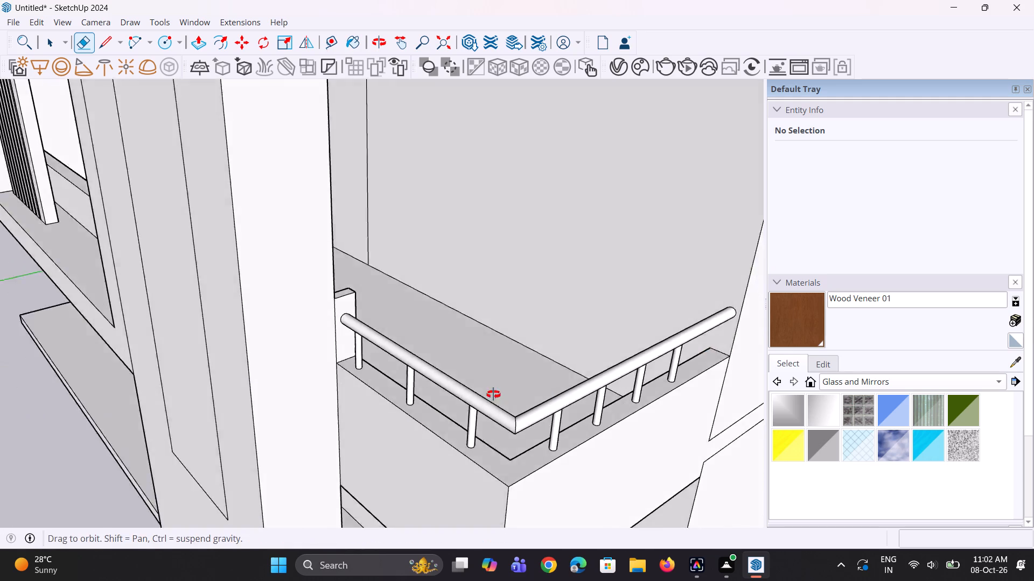
middle_drag(493, 394, 575, 360)
scroll(602, 343, down, 10)
middle_drag(508, 408, 566, 384)
scroll(576, 377, down, 4)
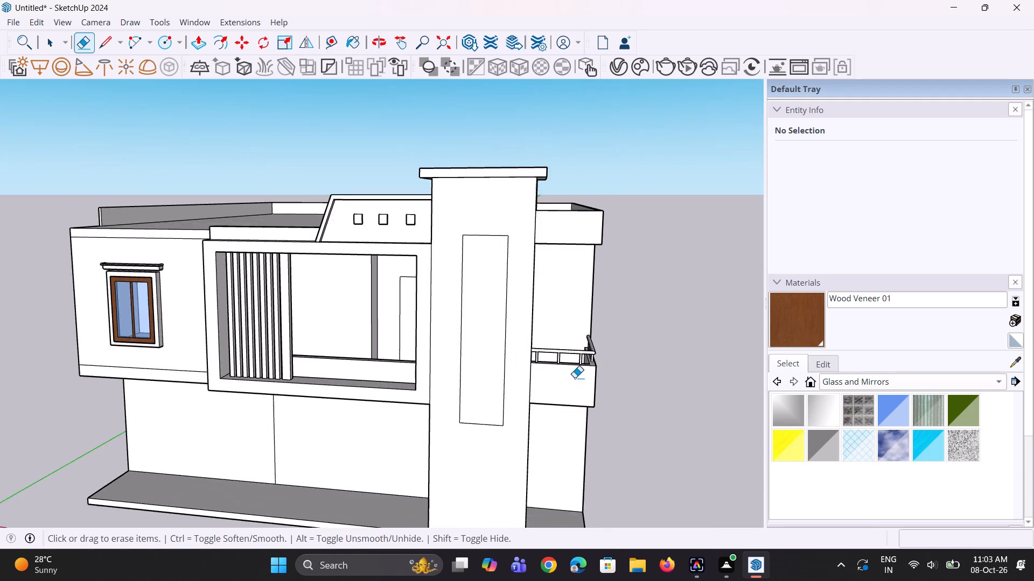
middle_drag(572, 380, 599, 397)
scroll(367, 311, up, 2)
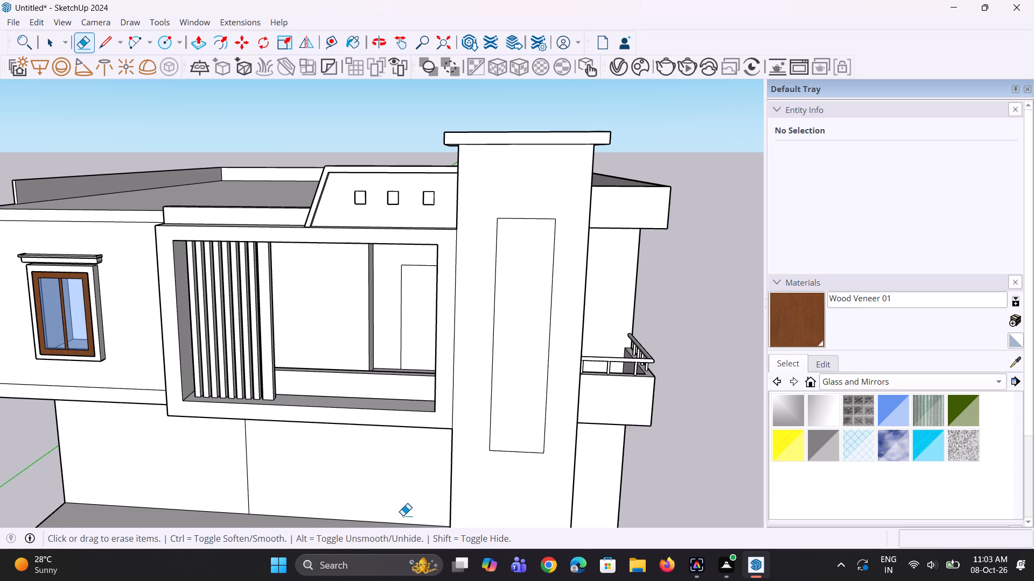
scroll(422, 415, down, 8)
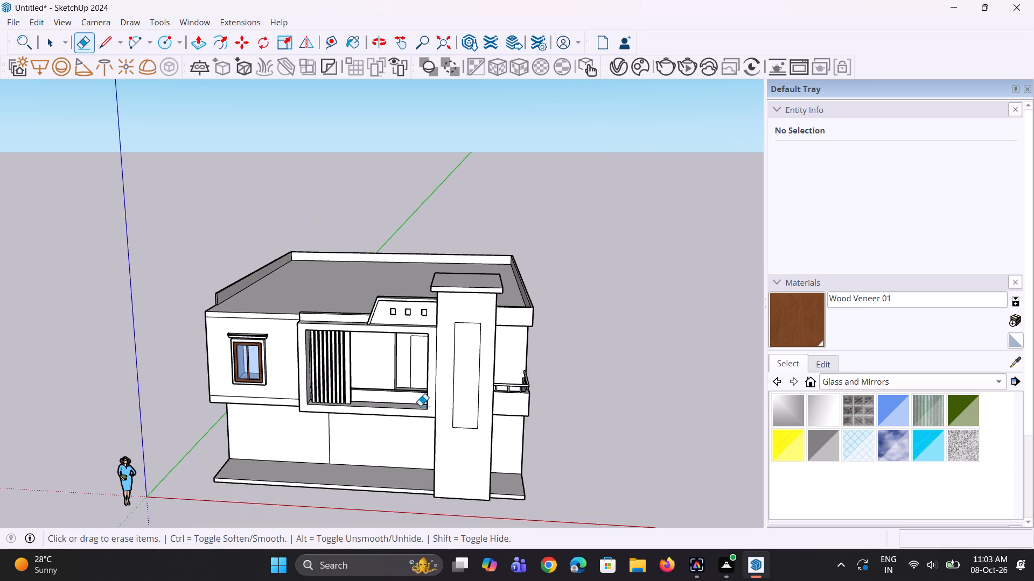
middle_drag(428, 406, 389, 416)
scroll(464, 446, up, 6)
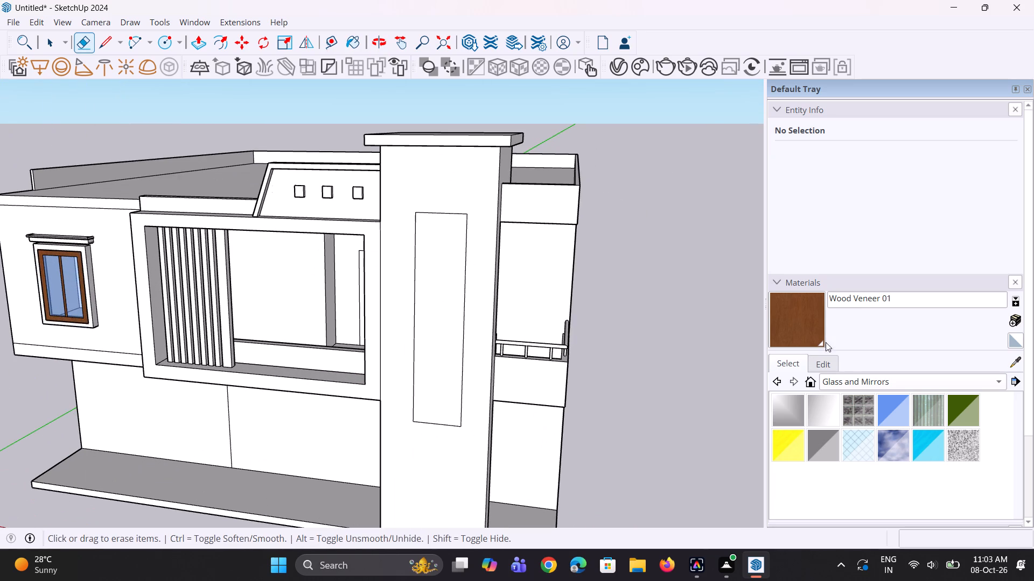
Paint the front handrail run, its three posts and the first side post with Color M07 from the Colors collection.
click(871, 381)
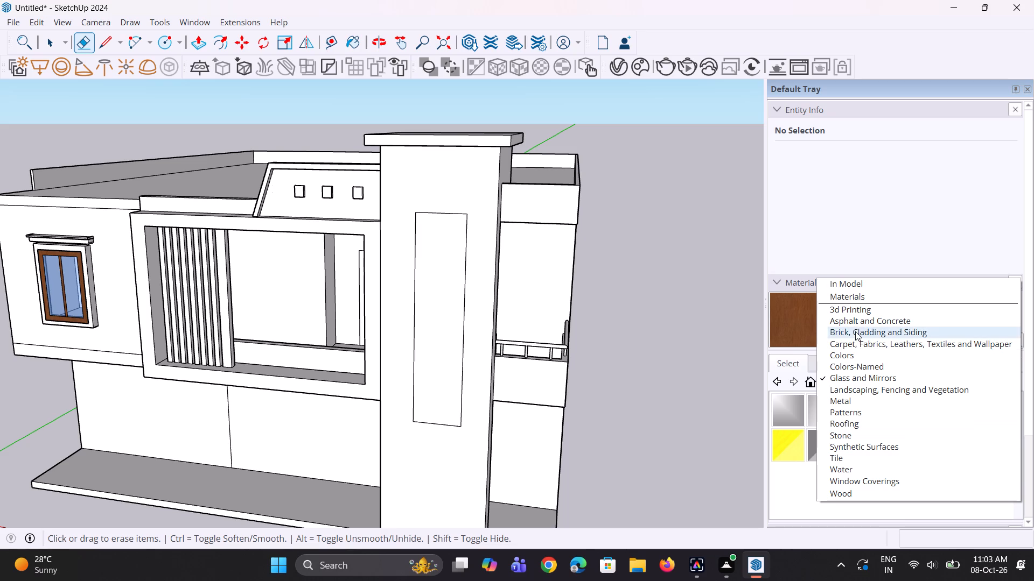
click(853, 358)
scroll(890, 437, down, 3)
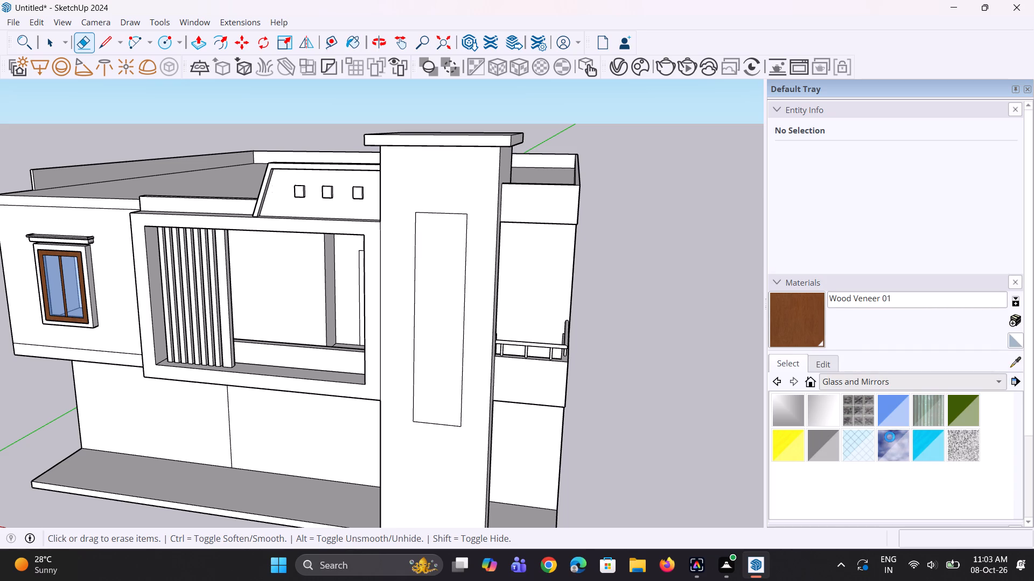
scroll(890, 437, down, 16)
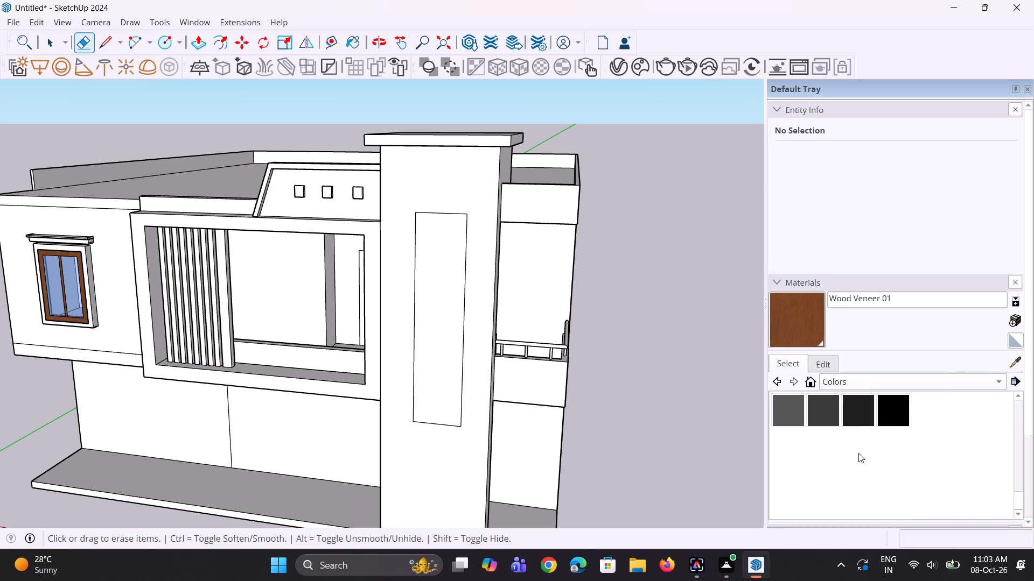
click(827, 414)
scroll(532, 378, up, 7)
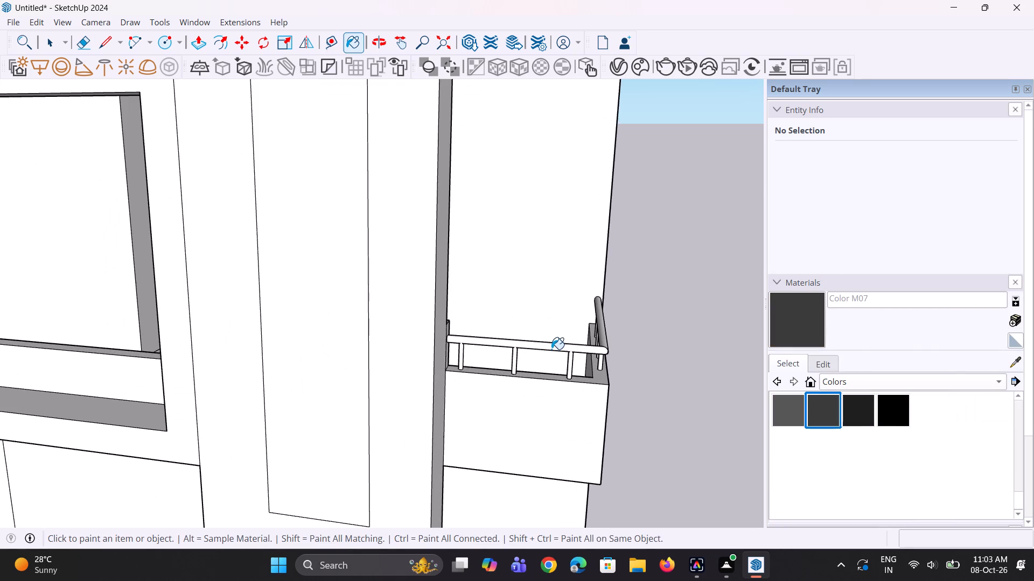
click(551, 349)
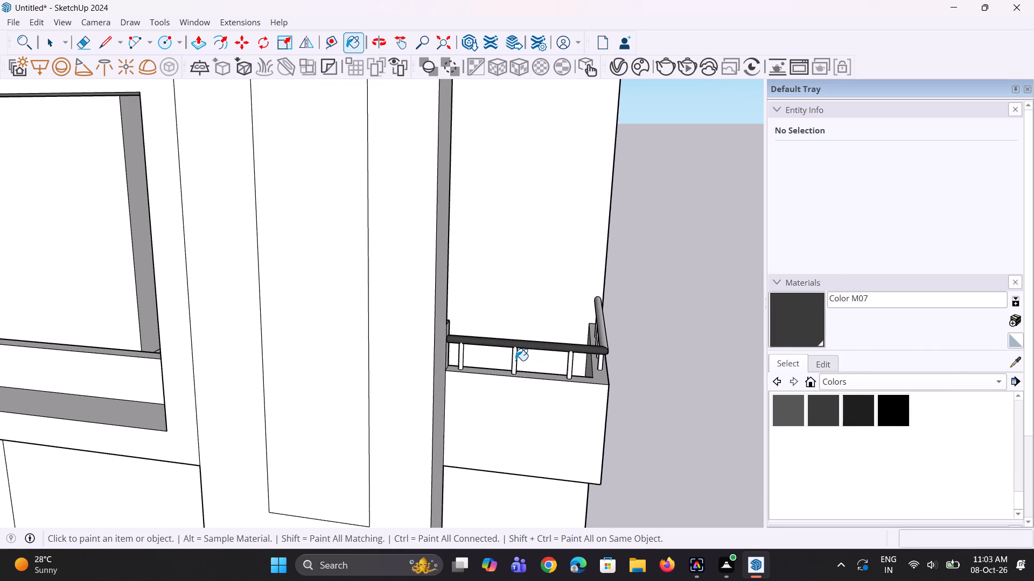
click(515, 360)
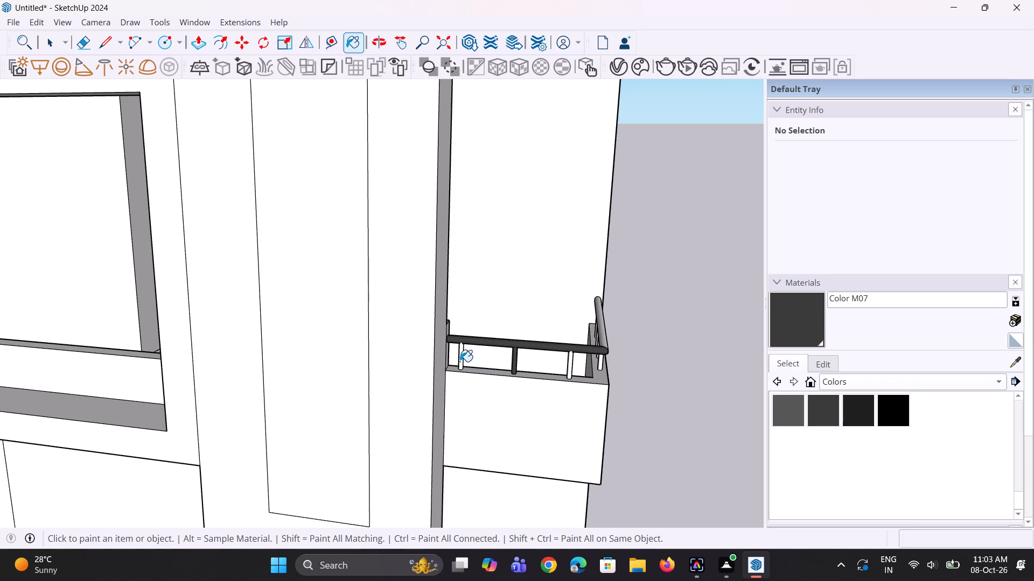
click(460, 362)
click(571, 364)
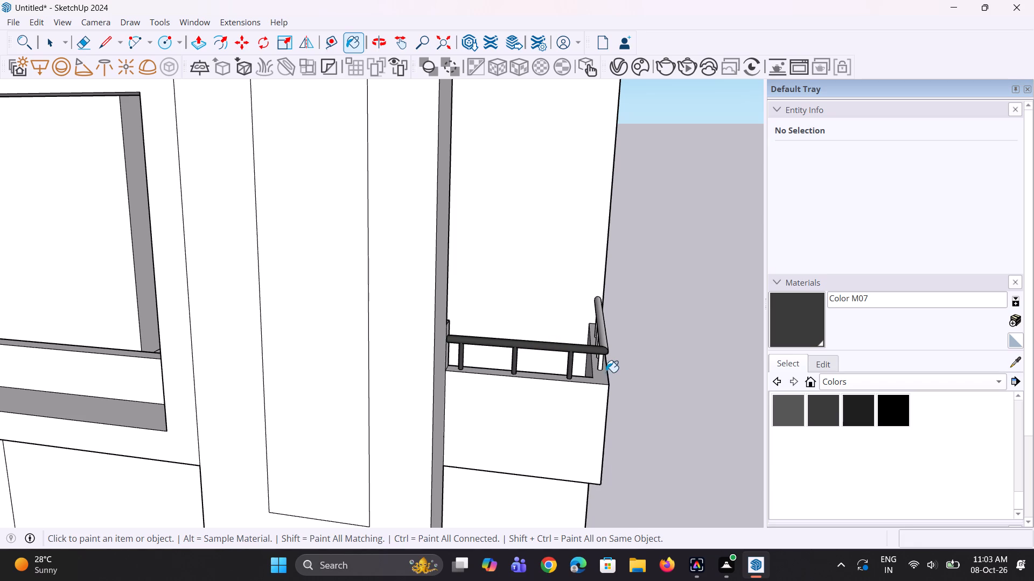
click(600, 363)
Paint the side handrail run and its three remaining posts with Color M07.
middle_drag(615, 369, 505, 343)
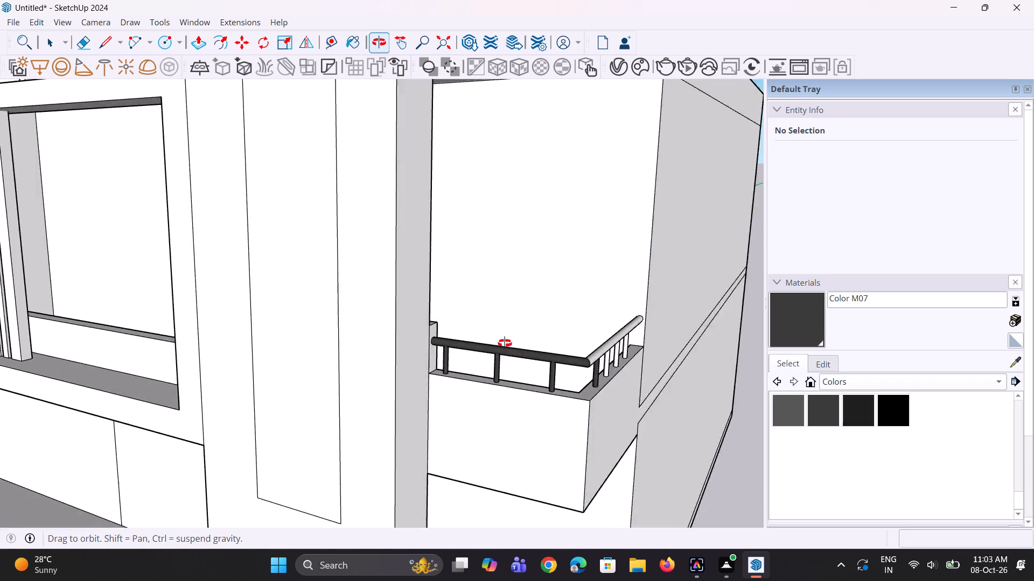
middle_drag(505, 343, 407, 340)
scroll(609, 384, up, 1)
click(568, 362)
scroll(571, 382, up, 3)
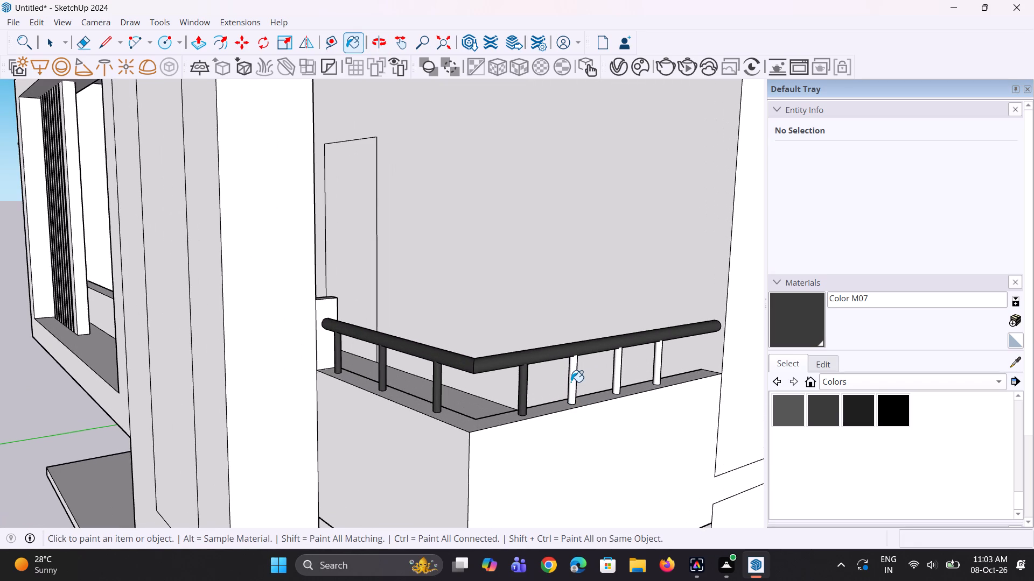
click(574, 382)
click(618, 367)
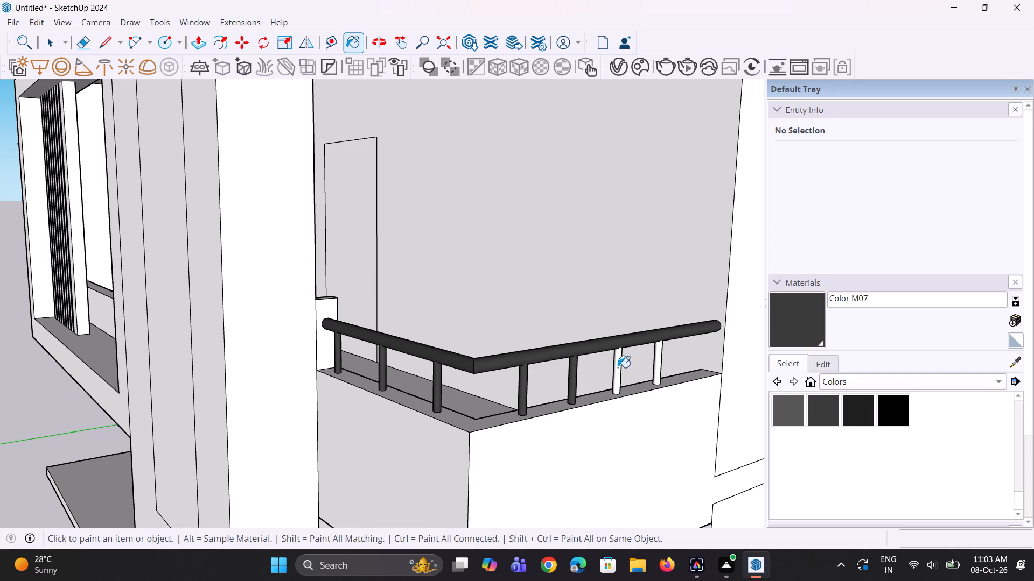
click(657, 364)
Examine the whole house from the front and above for facade elements that still need detailing.
scroll(675, 351, down, 4)
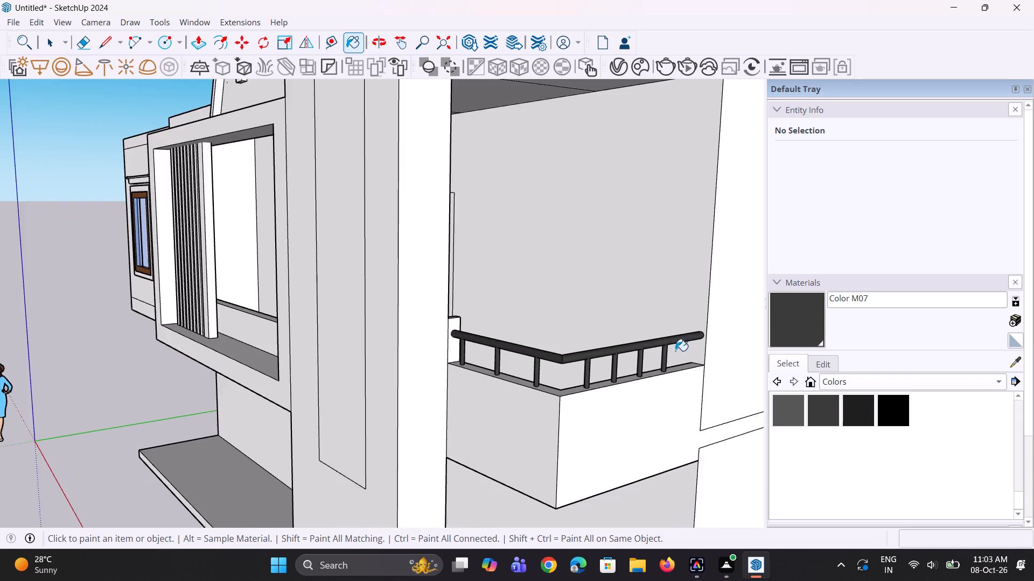
scroll(675, 351, down, 4)
middle_drag(628, 401, 724, 396)
scroll(642, 420, down, 9)
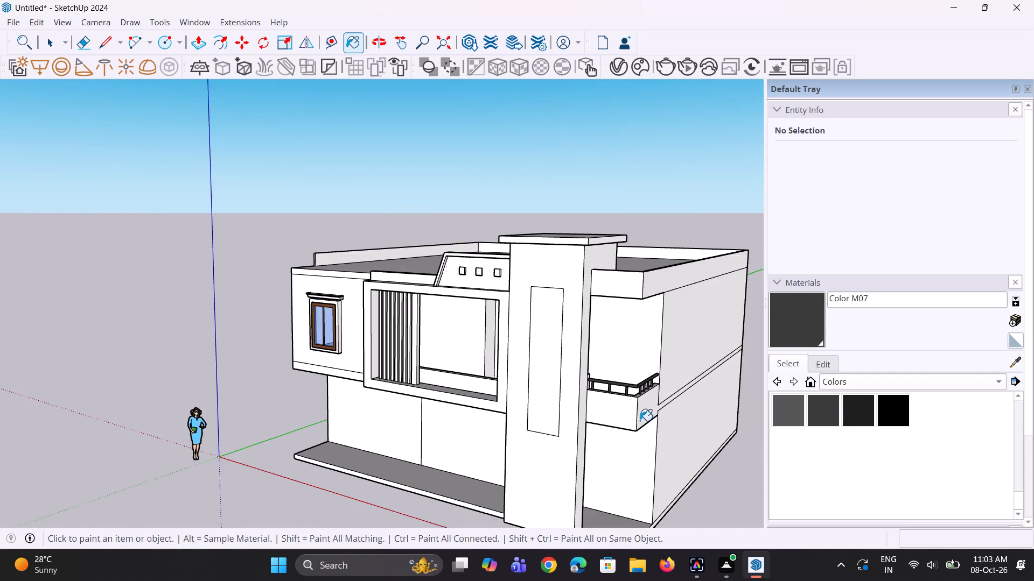
middle_drag(646, 421, 732, 393)
scroll(713, 433, down, 4)
middle_drag(586, 446, 610, 447)
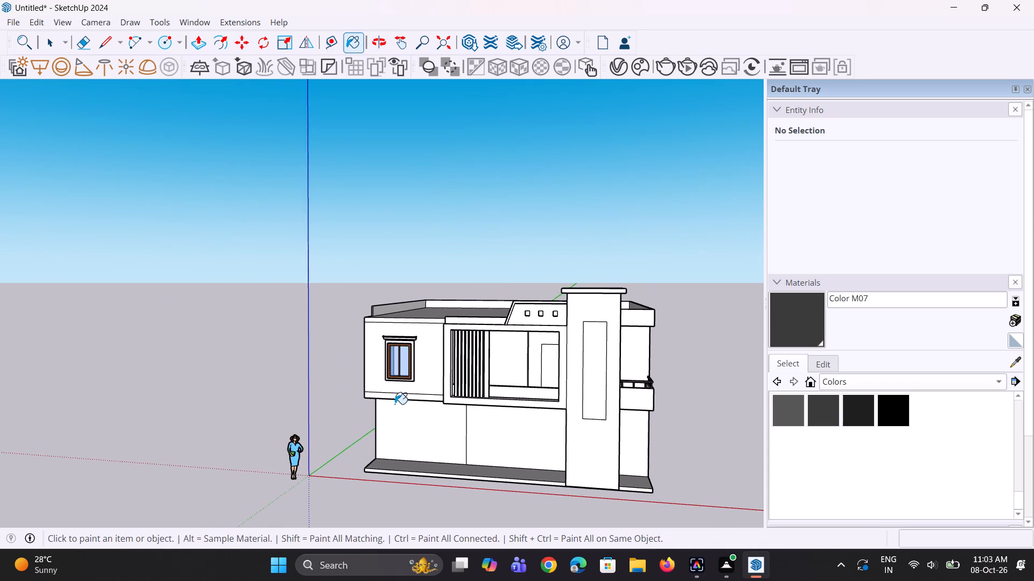
scroll(394, 403, up, 3)
scroll(561, 426, up, 2)
middle_drag(565, 424, 557, 476)
scroll(470, 410, up, 2)
scroll(470, 407, down, 3)
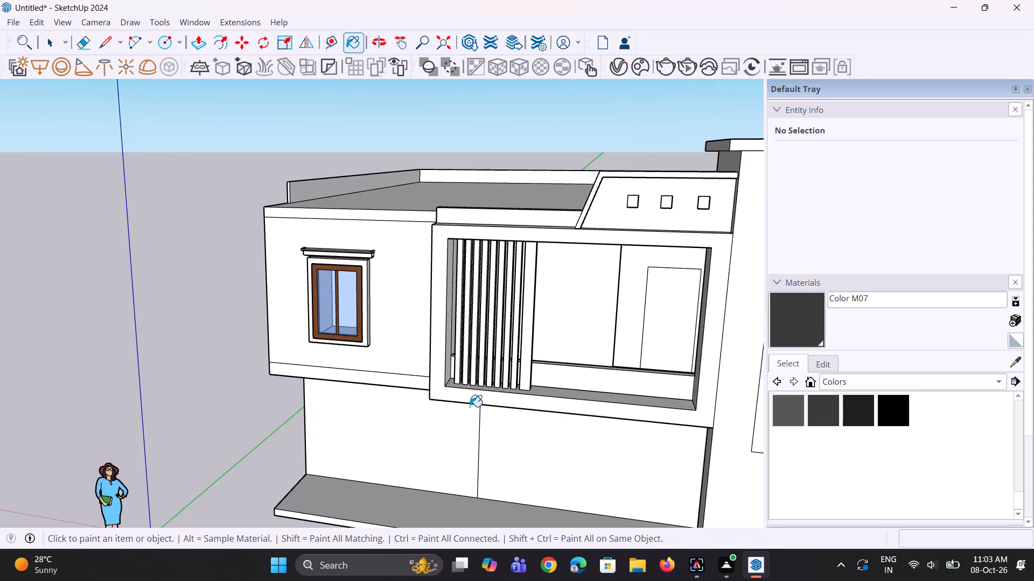
key(space)
key(space)
middle_drag(501, 388, 474, 440)
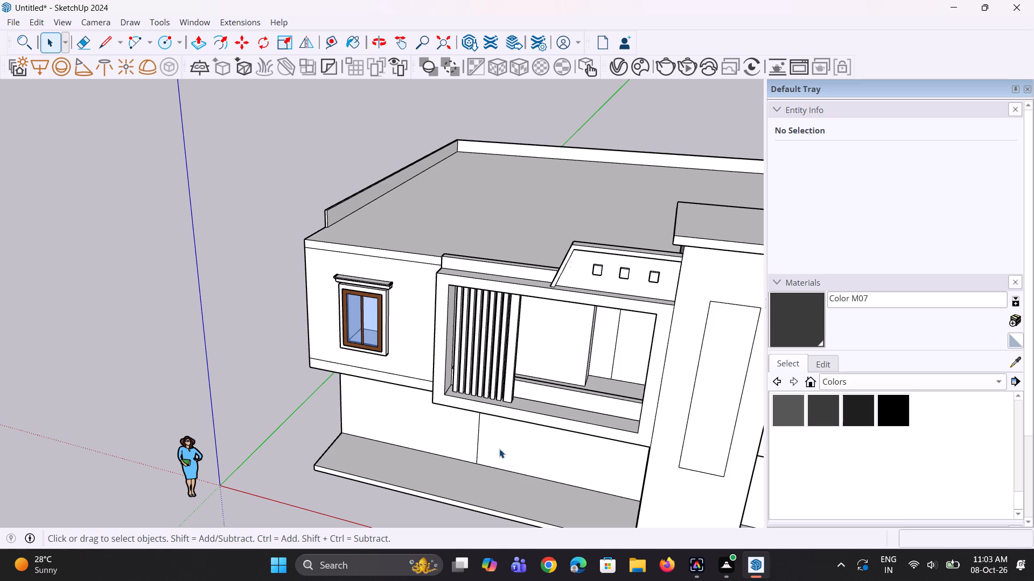
scroll(506, 339, down, 4)
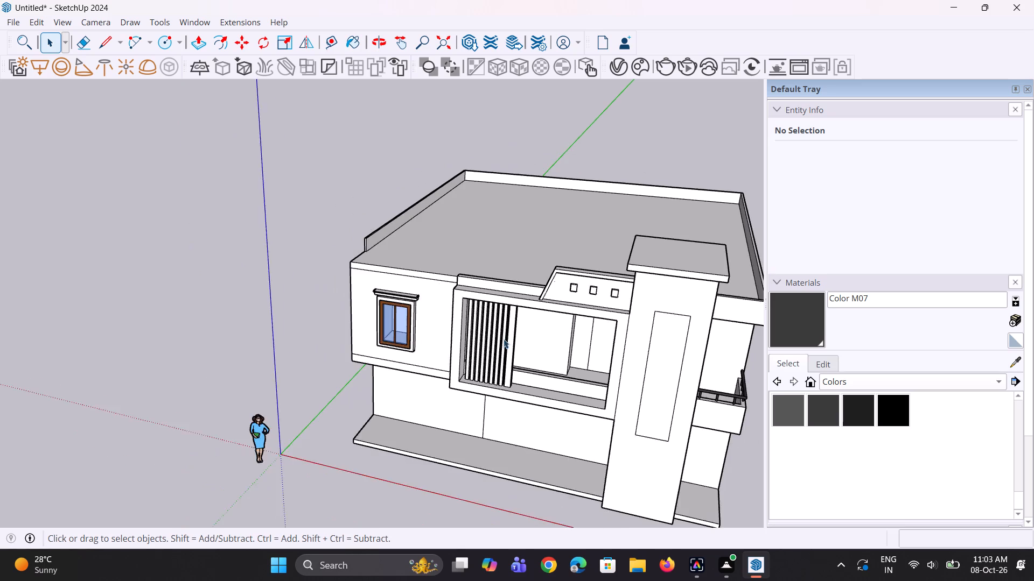
middle_drag(501, 349, 527, 351)
scroll(526, 363, up, 2)
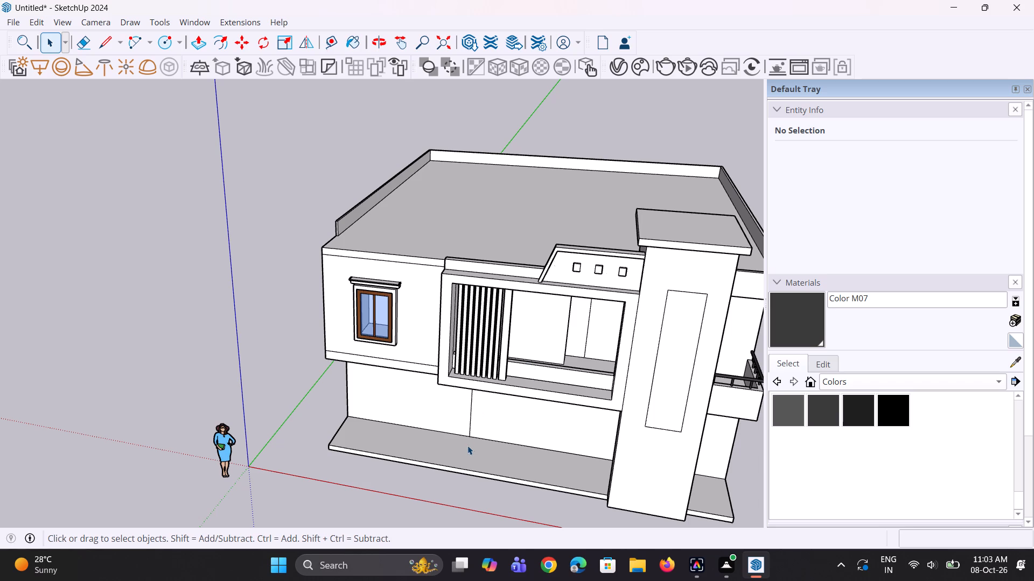
scroll(459, 463, down, 2)
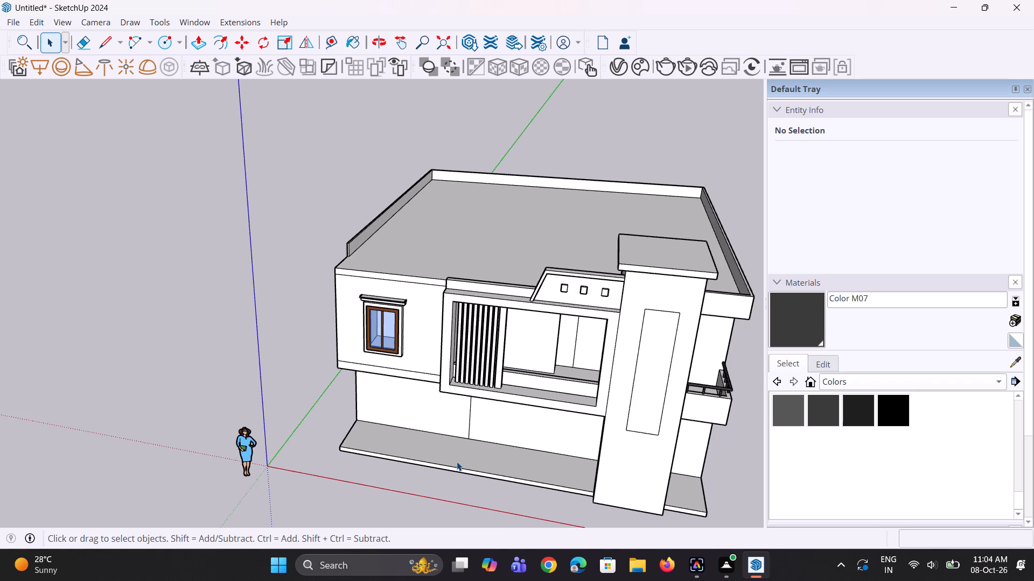
scroll(457, 462, down, 1)
scroll(406, 414, down, 4)
middle_drag(415, 421, 460, 431)
Push the door-shaped face in the louvred front balcony's back wall inward by about 1' 9 1/2".
scroll(470, 410, up, 6)
middle_drag(477, 406, 499, 370)
scroll(506, 367, up, 3)
middle_drag(512, 359, 541, 400)
scroll(572, 364, up, 1)
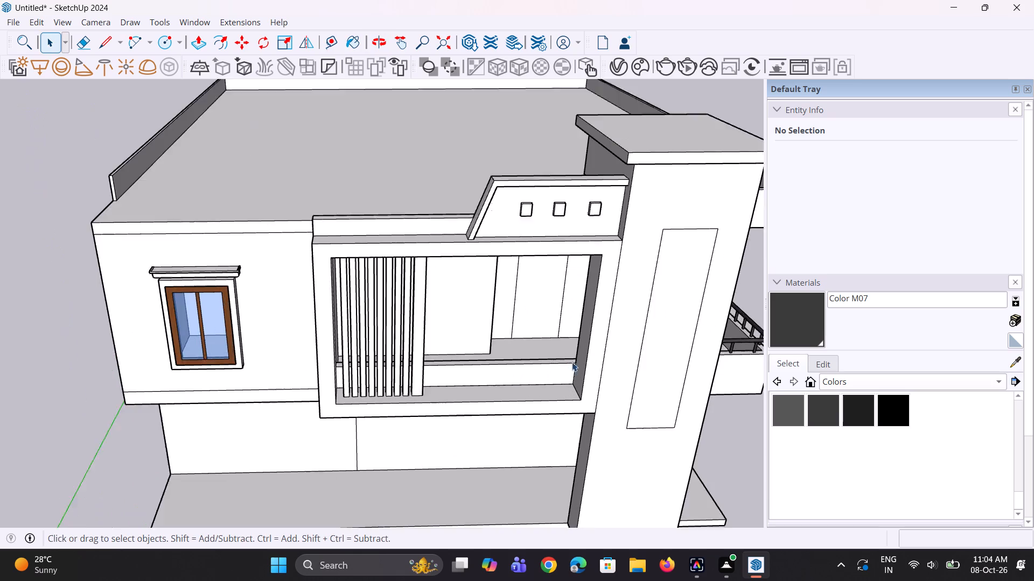
scroll(572, 362, up, 3)
middle_drag(549, 367, 529, 343)
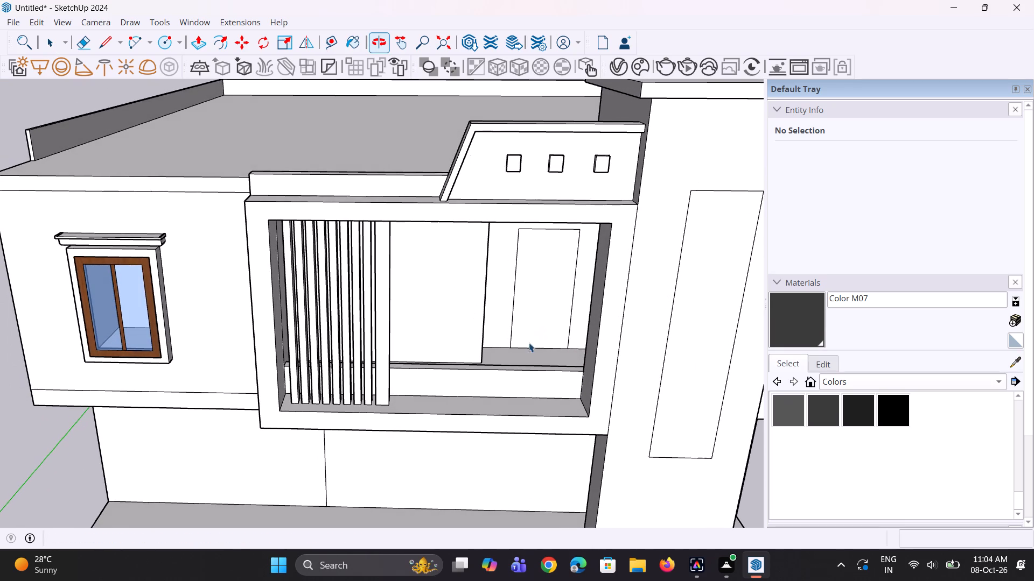
key(p)
click(538, 324)
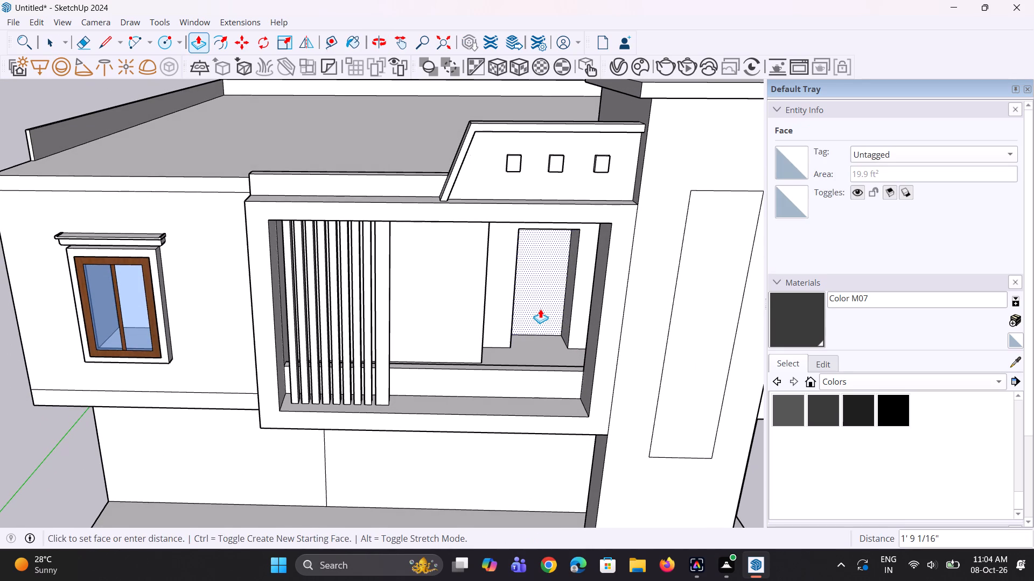
click(541, 308)
middle_drag(525, 355, 540, 352)
scroll(540, 352, down, 3)
middle_drag(537, 354, 473, 346)
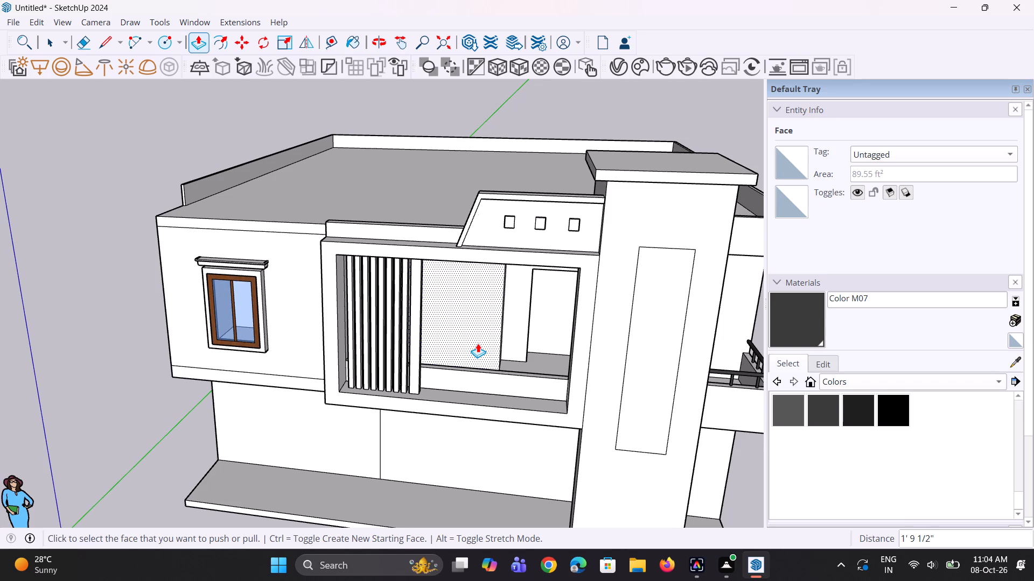
key(space)
Draw an upright window rectangle of about 14 ft² on the balcony wall between the louvres and the door recess.
text(r)
scroll(481, 339, down, 3)
middle_drag(470, 355, 458, 311)
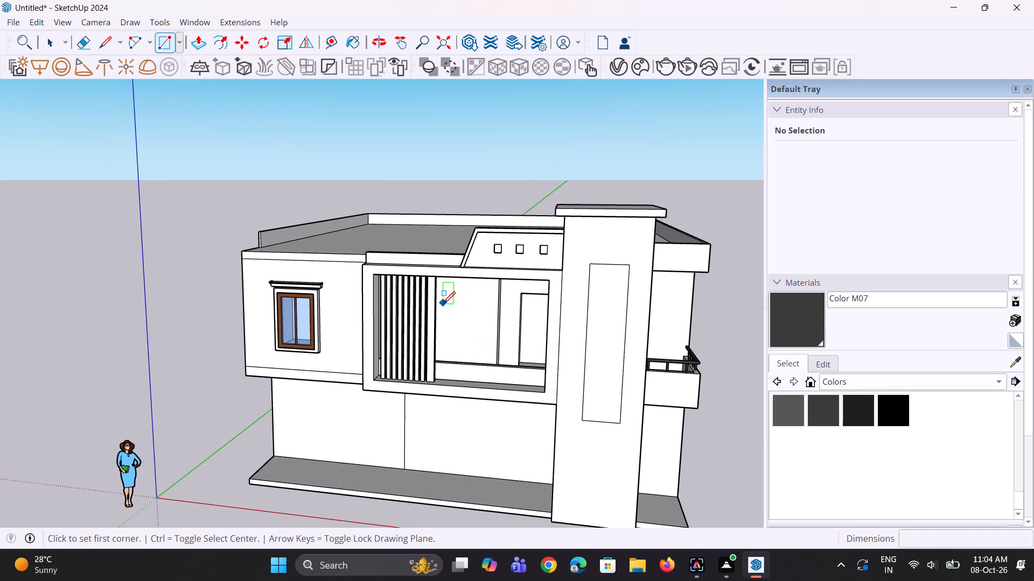
click(445, 300)
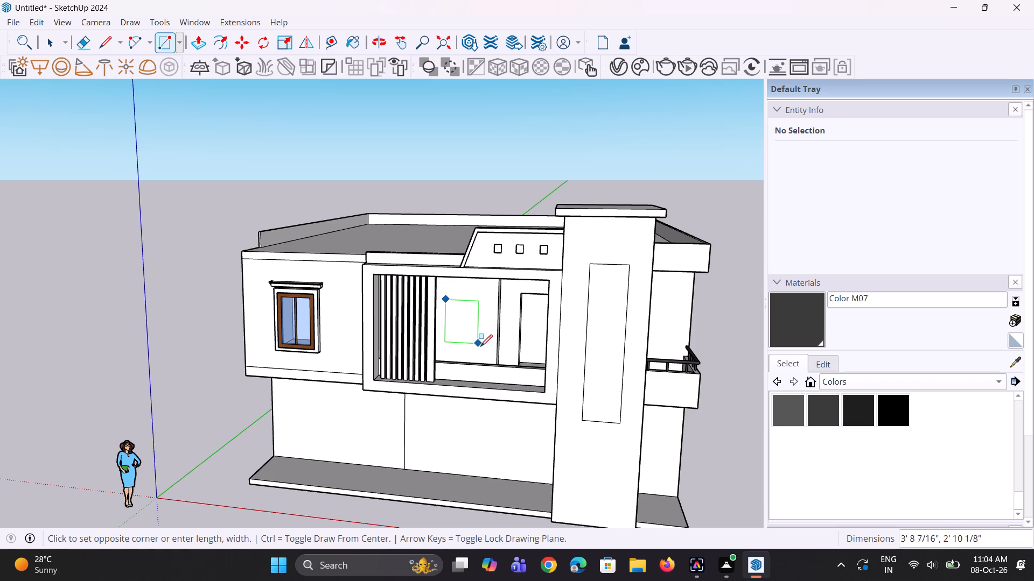
click(481, 353)
middle_drag(486, 368, 488, 384)
scroll(478, 322, up, 2)
middle_drag(472, 373, 482, 380)
scroll(474, 324, up, 2)
key(space)
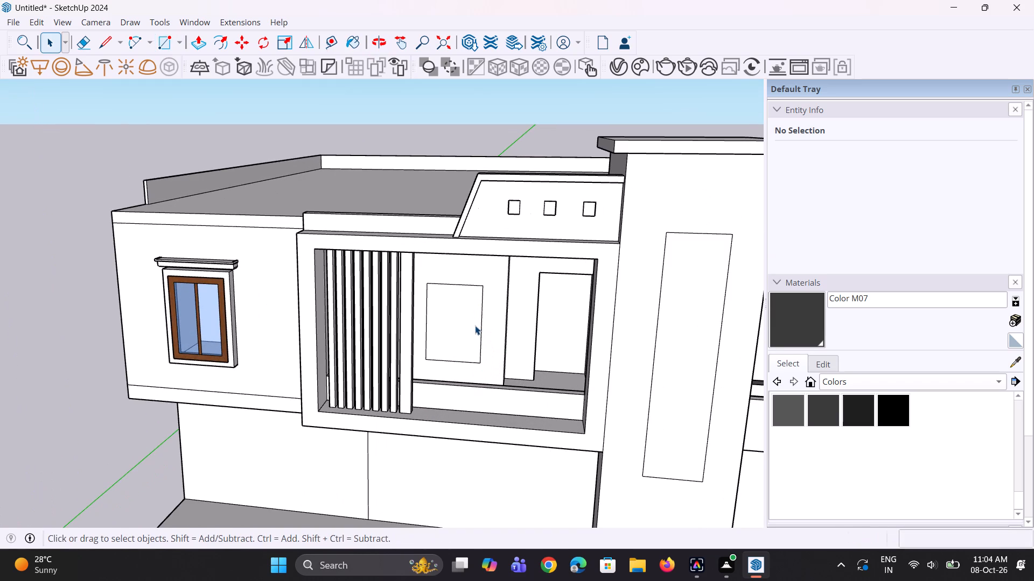
Push the new window rectangle into the balcony wall to form a recess.
click(474, 327)
key(p)
click(472, 327)
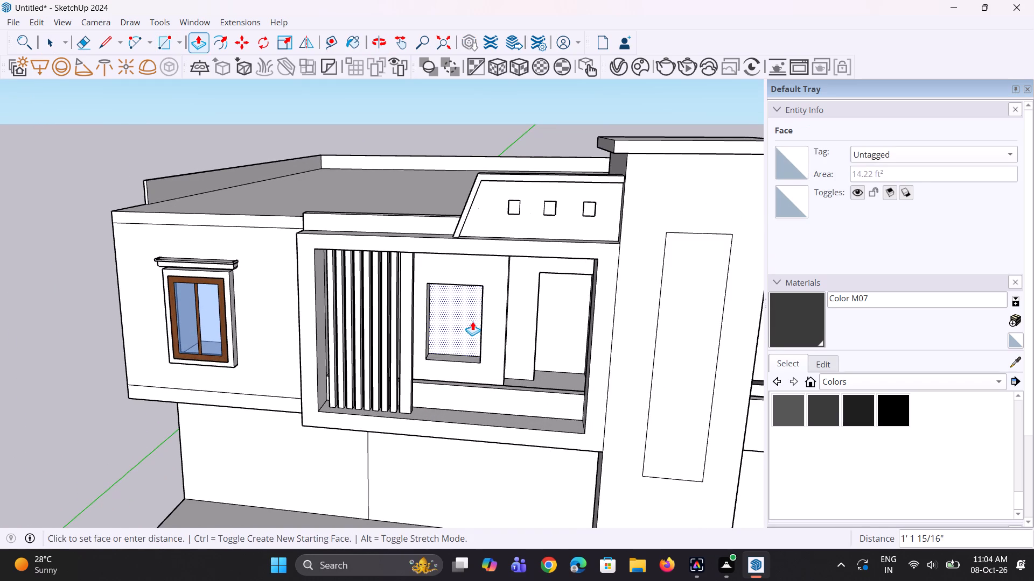
click(472, 321)
middle_drag(458, 363, 484, 335)
key(space)
key(space)
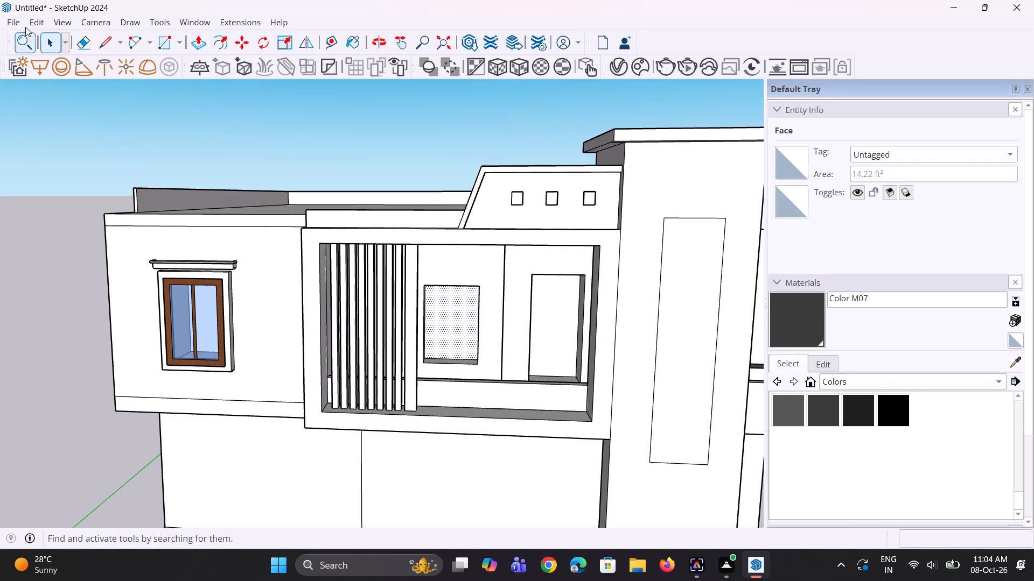
Import the railing model Group_446 from the Downloads folder and place it beside the house near the side balcony.
click(16, 26)
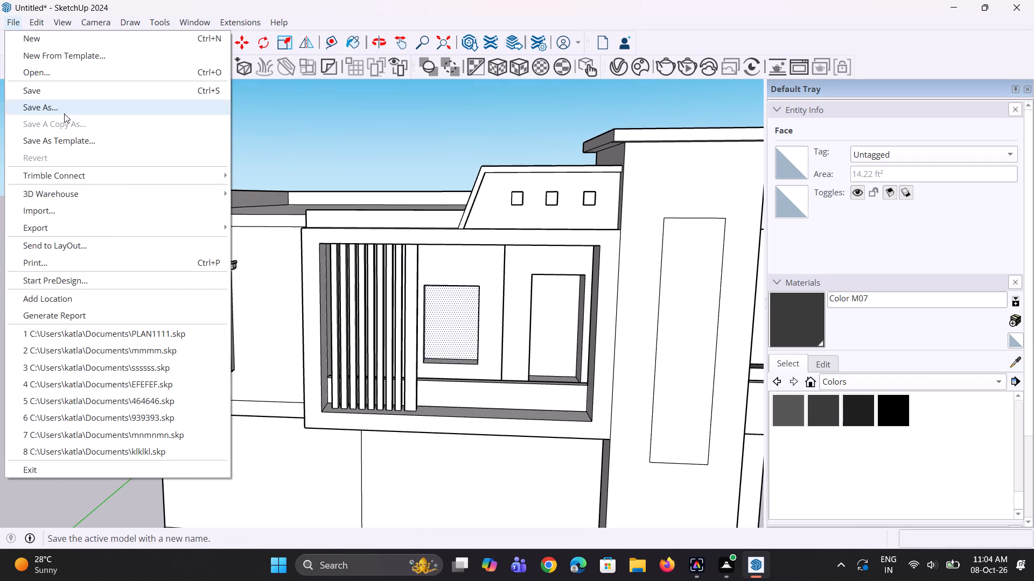
click(81, 208)
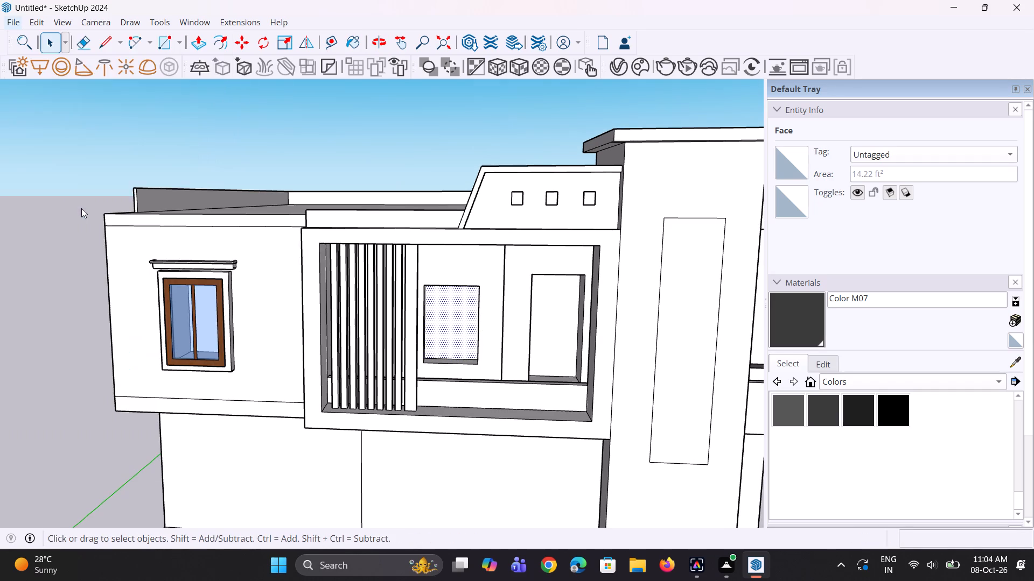
scroll(205, 186, down, 3)
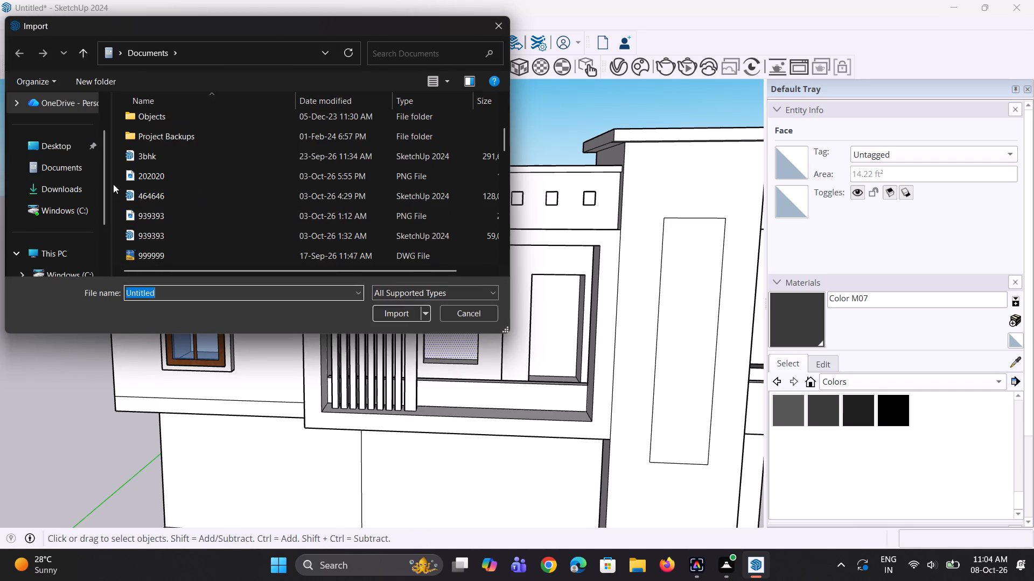
click(63, 185)
scroll(240, 167, down, 2)
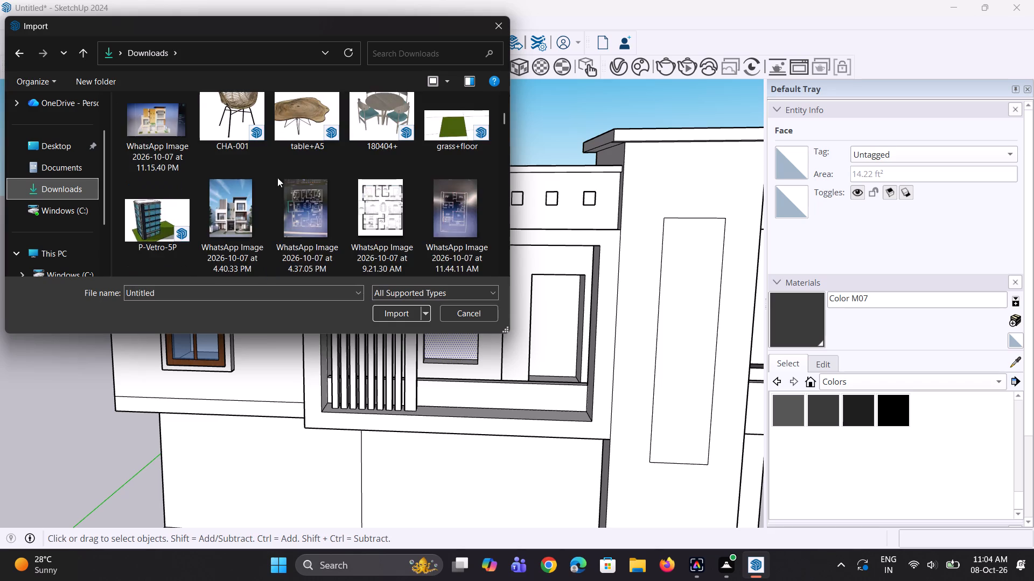
scroll(284, 182, down, 9)
scroll(306, 196, up, 1)
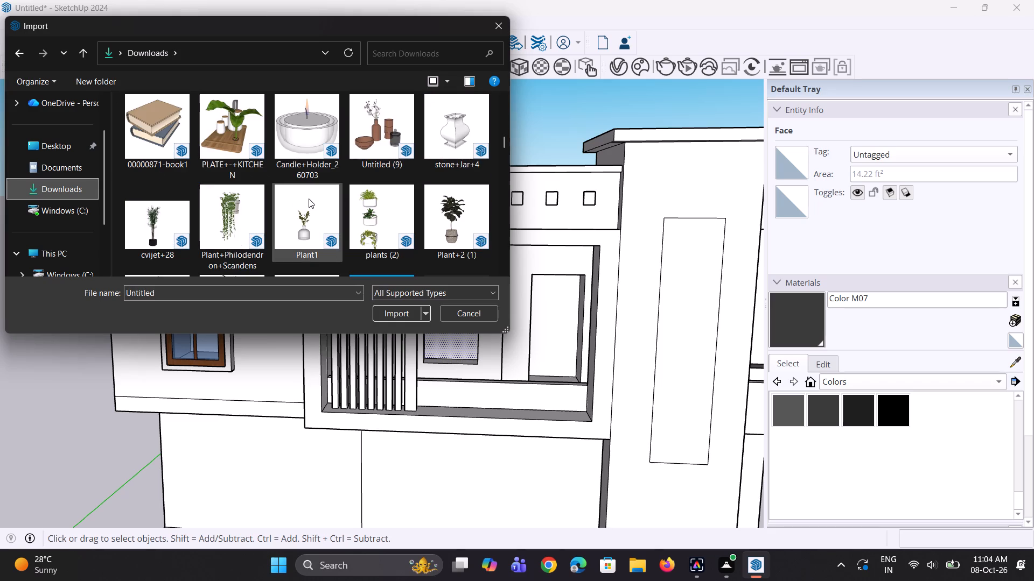
scroll(309, 199, down, 4)
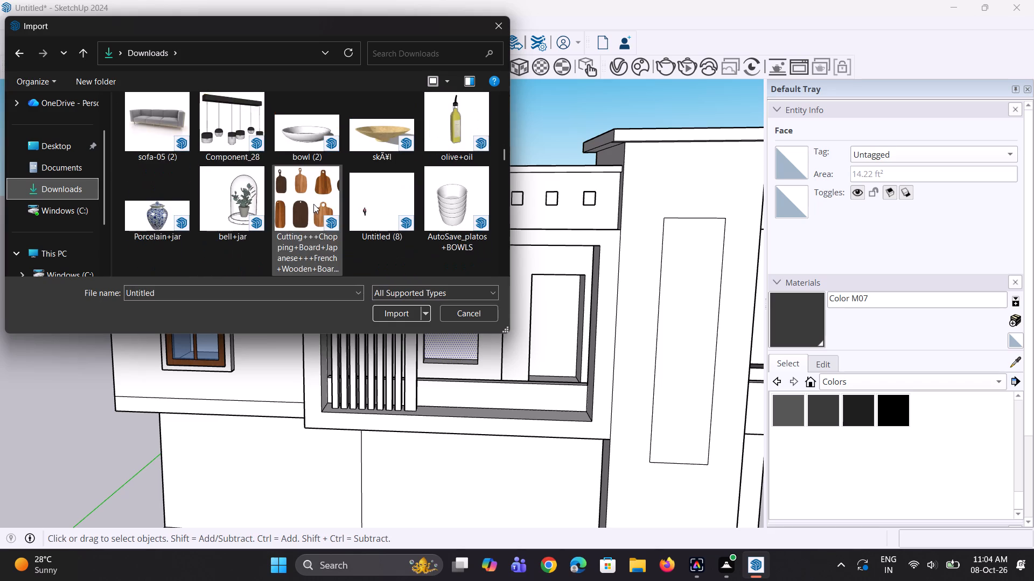
scroll(314, 204, down, 5)
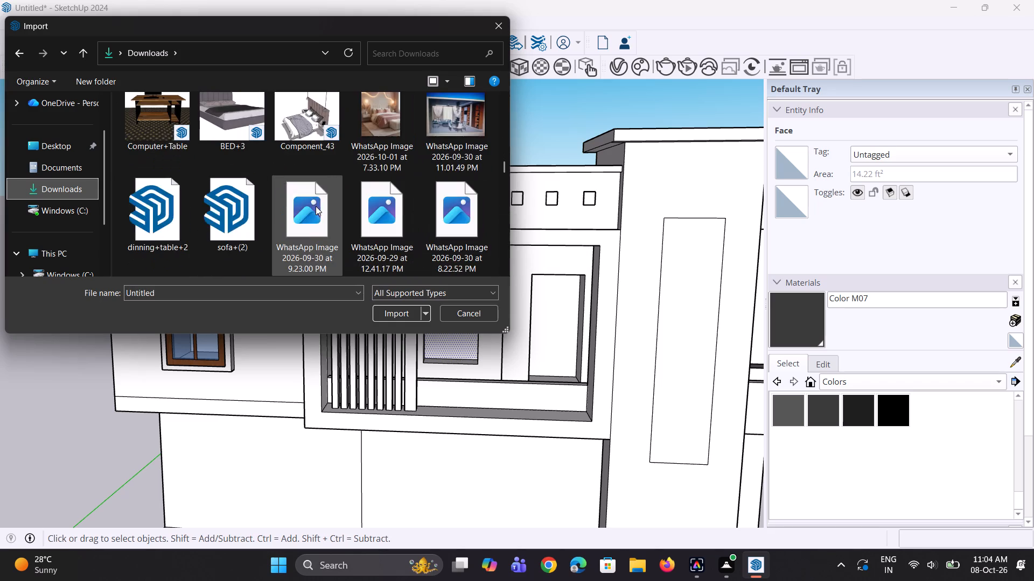
scroll(317, 207, down, 4)
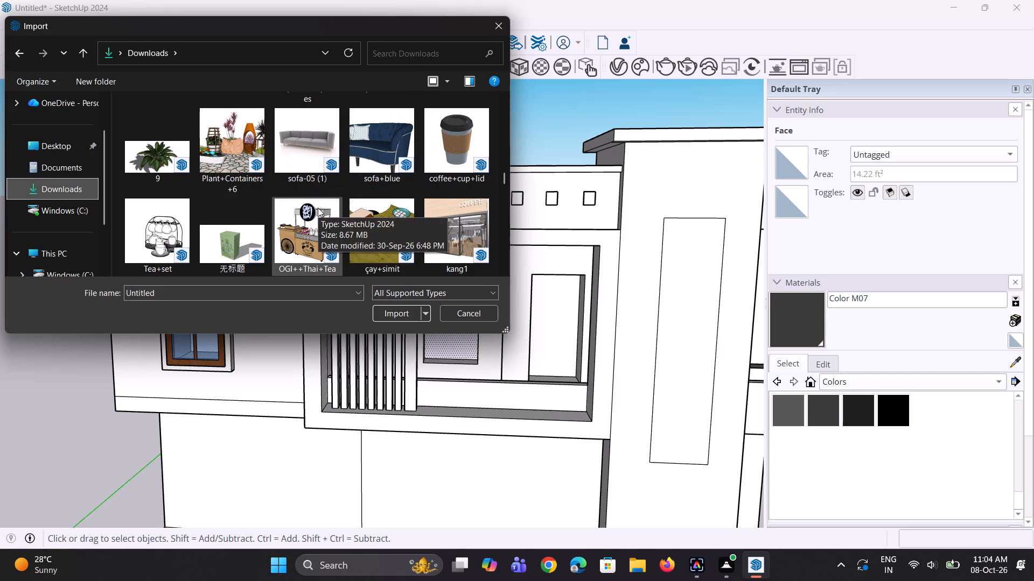
scroll(318, 208, down, 5)
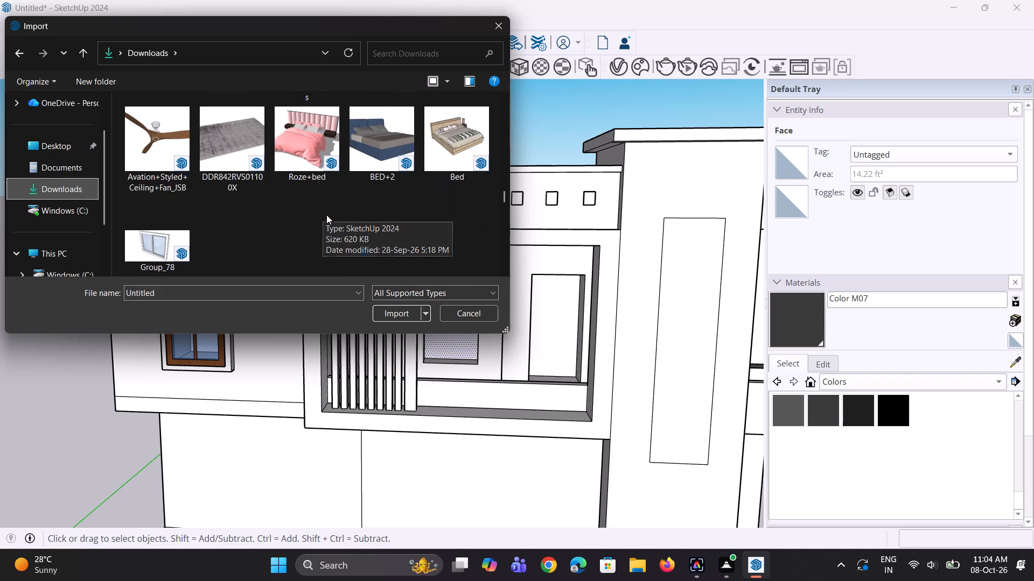
scroll(326, 215, down, 4)
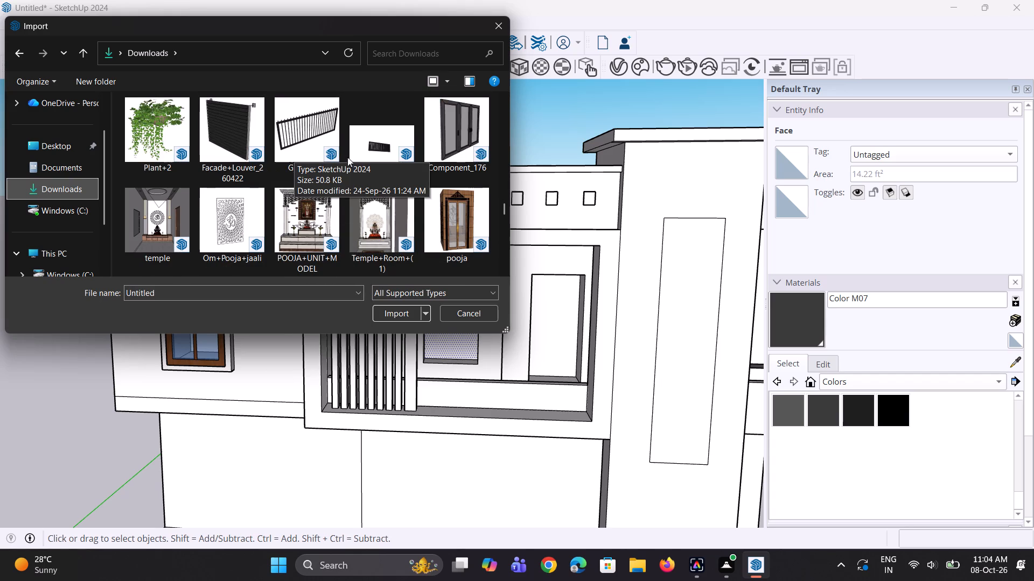
click(375, 151)
click(299, 146)
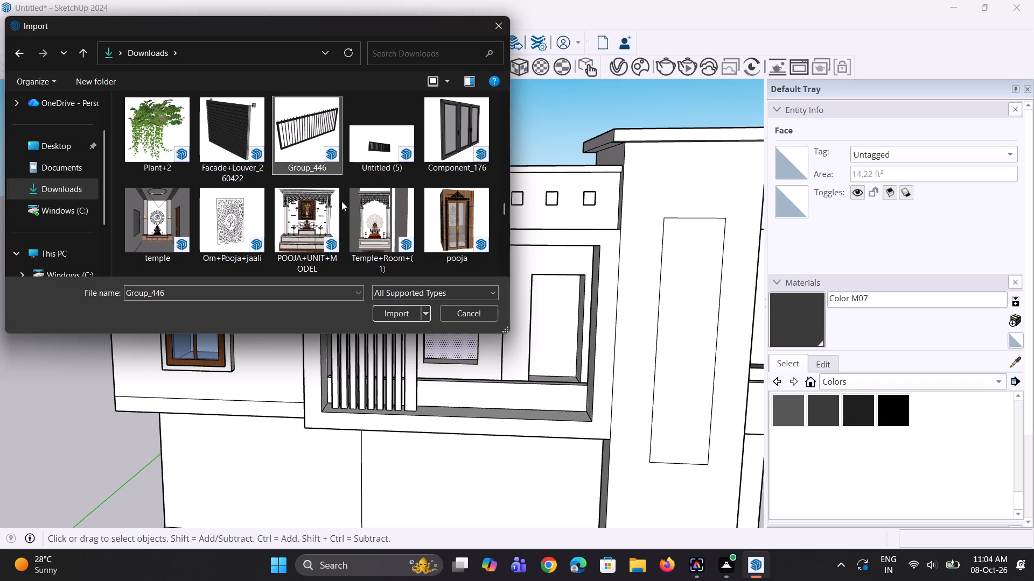
click(387, 311)
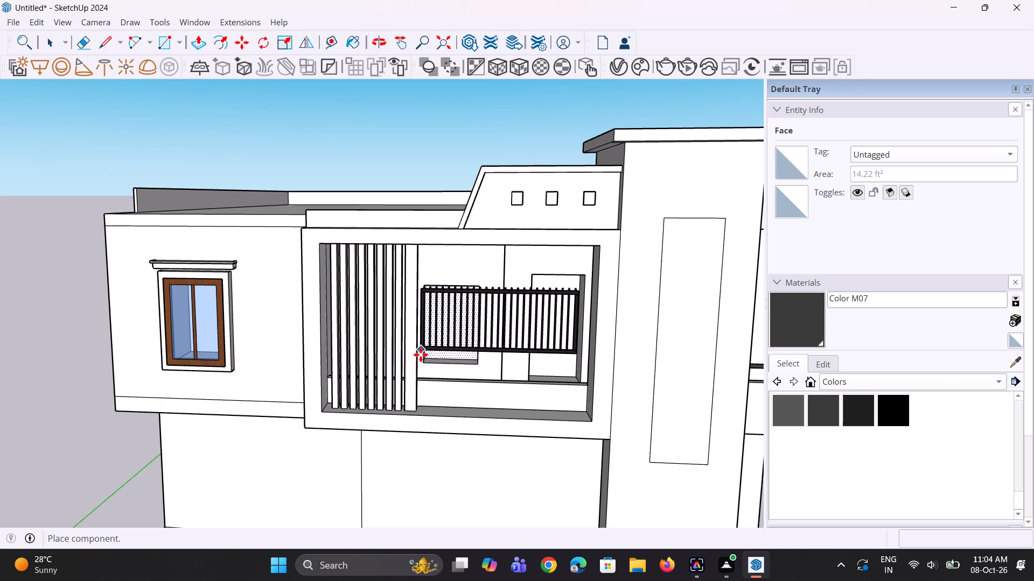
scroll(418, 375, down, 5)
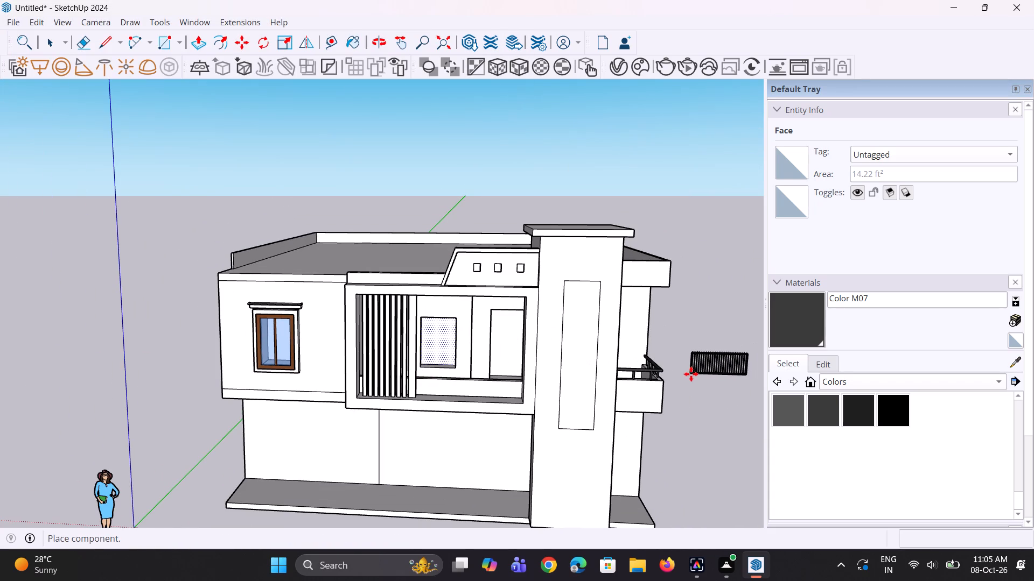
click(691, 374)
scroll(399, 331, up, 2)
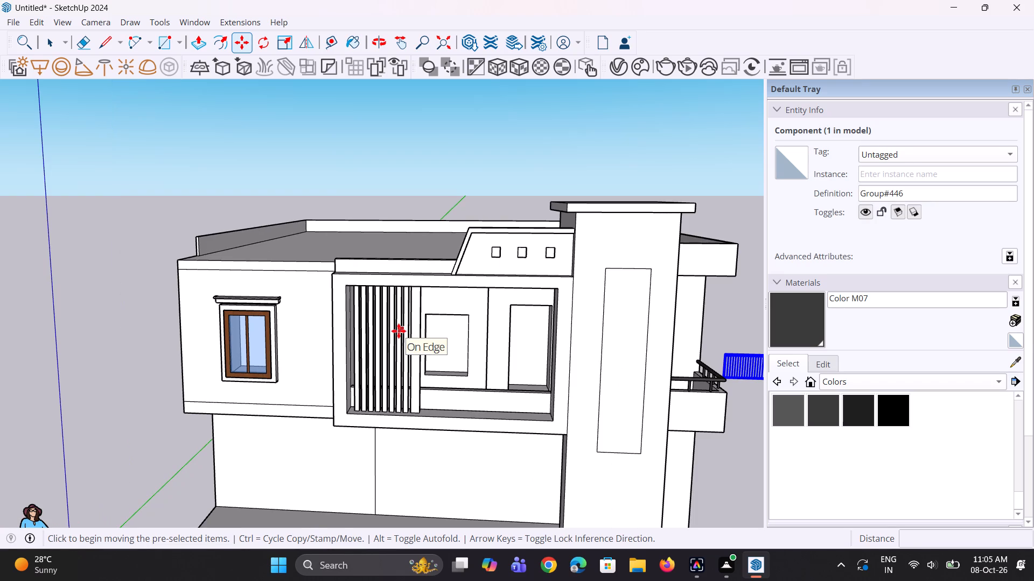
key(space)
Import the window model Group_78 from the Downloads folder and place it beside the imported railing.
click(17, 24)
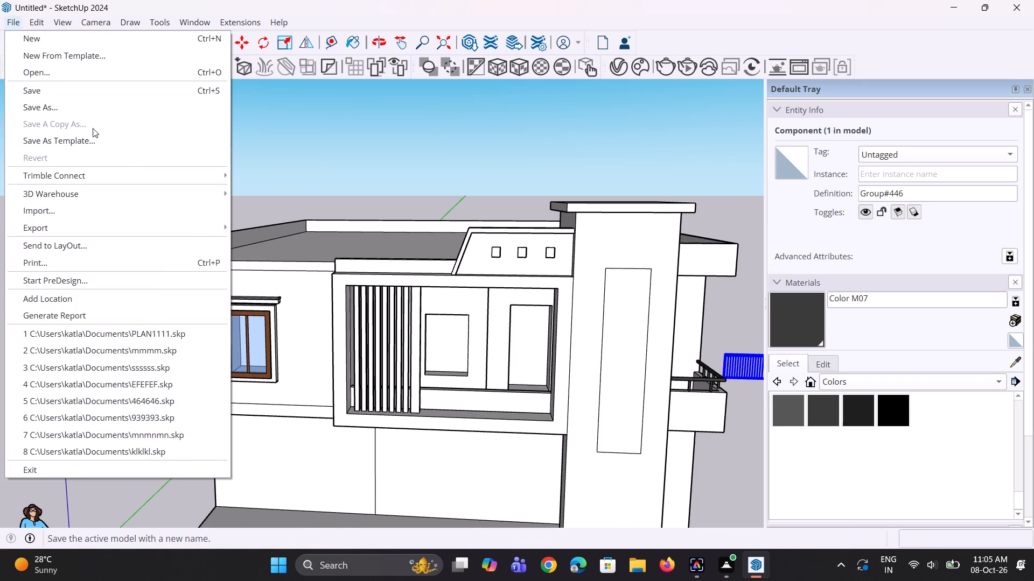
click(149, 216)
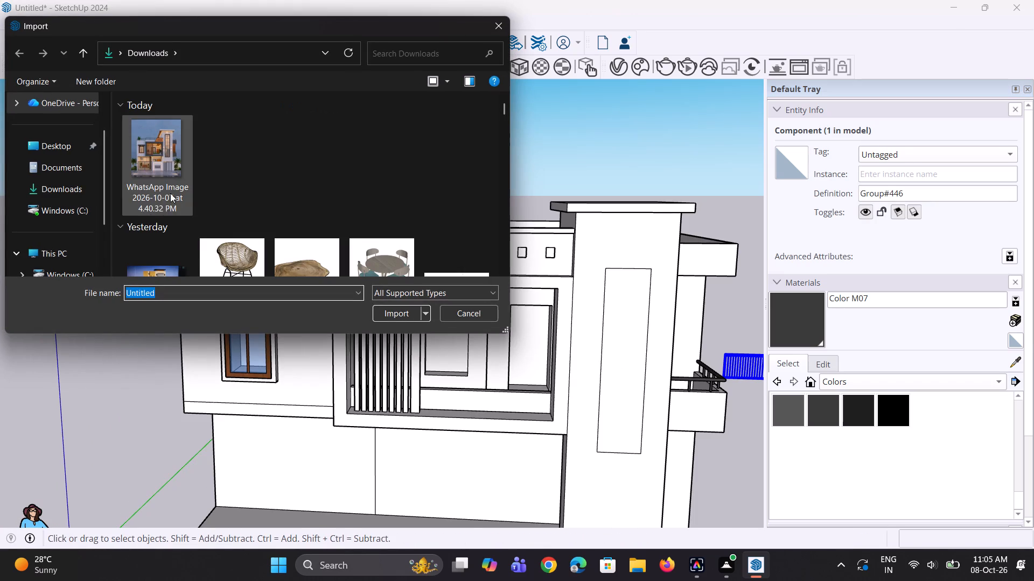
scroll(120, 203, down, 3)
scroll(225, 196, down, 9)
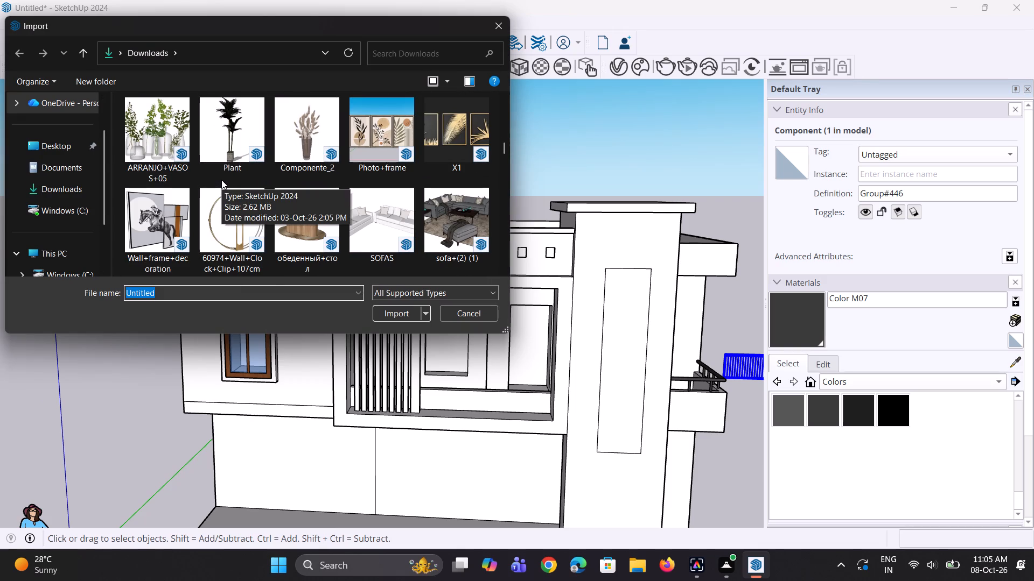
scroll(267, 191, down, 3)
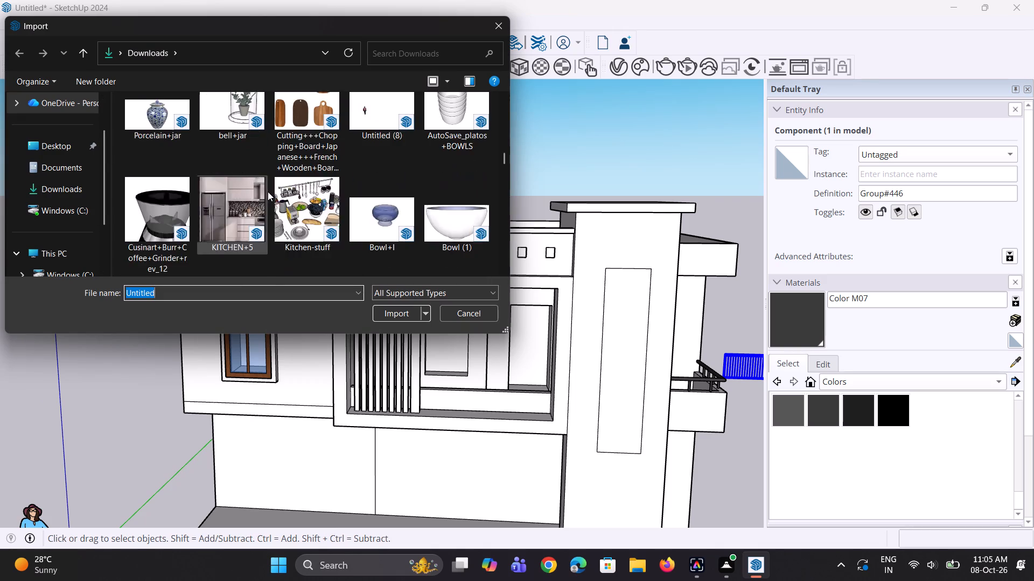
scroll(276, 200, down, 6)
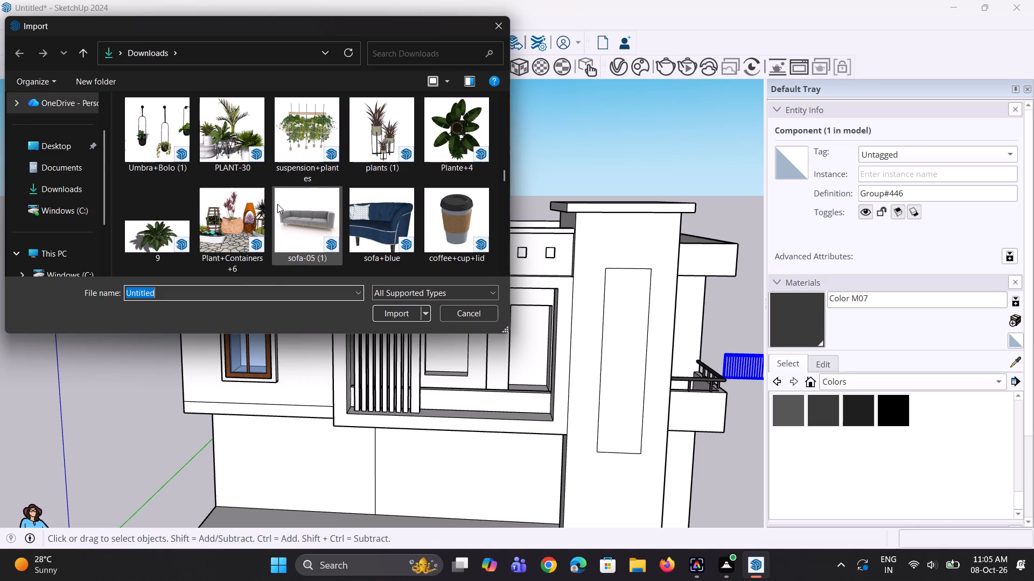
scroll(277, 206, down, 4)
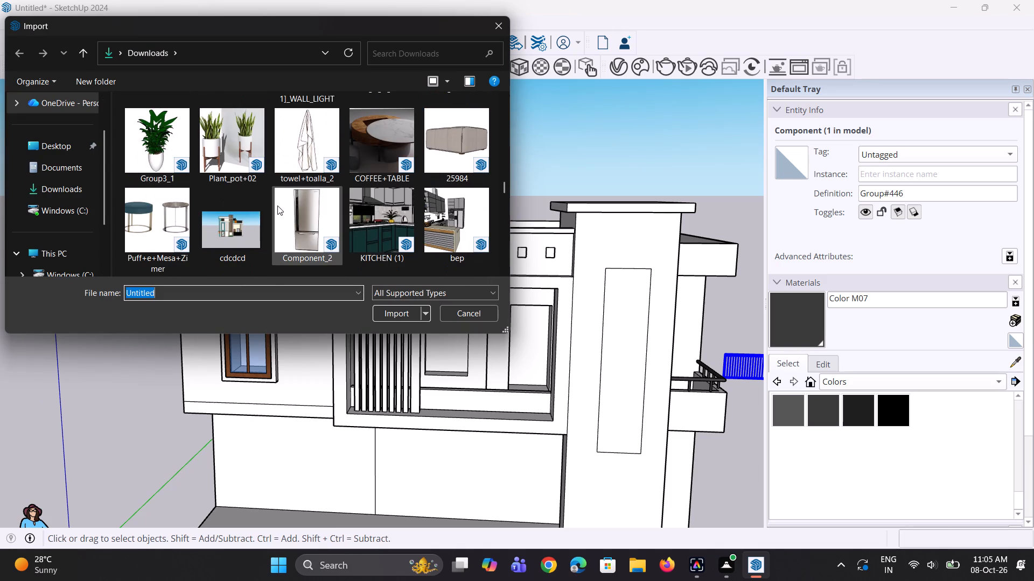
scroll(277, 206, down, 4)
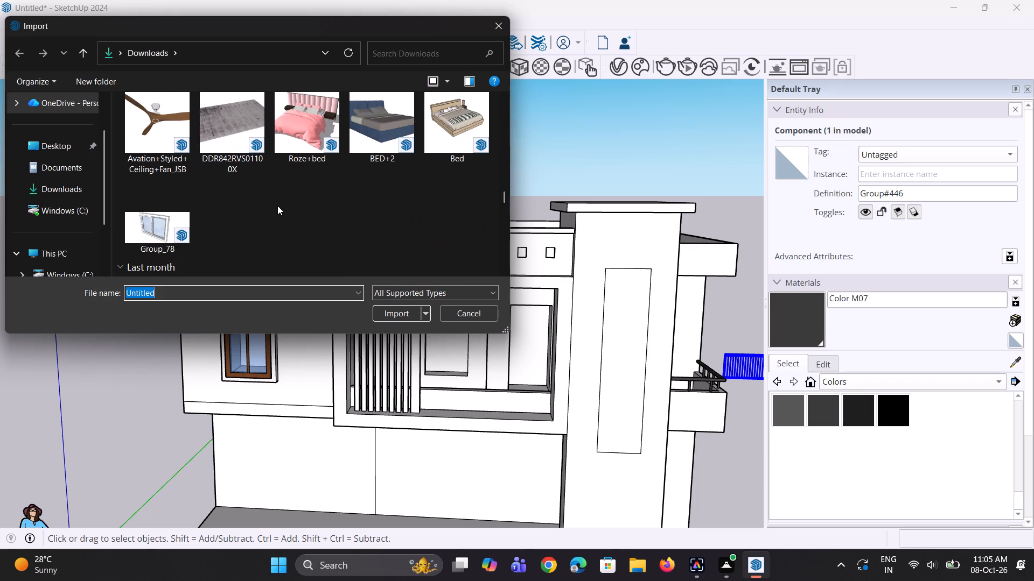
scroll(277, 206, down, 2)
scroll(277, 206, up, 3)
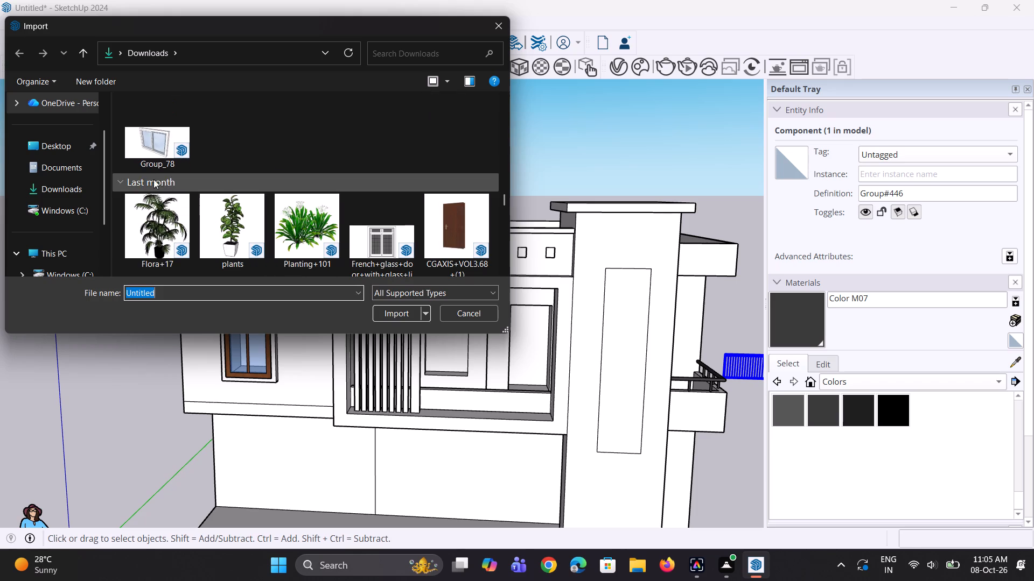
click(152, 154)
drag(169, 147, 716, 191)
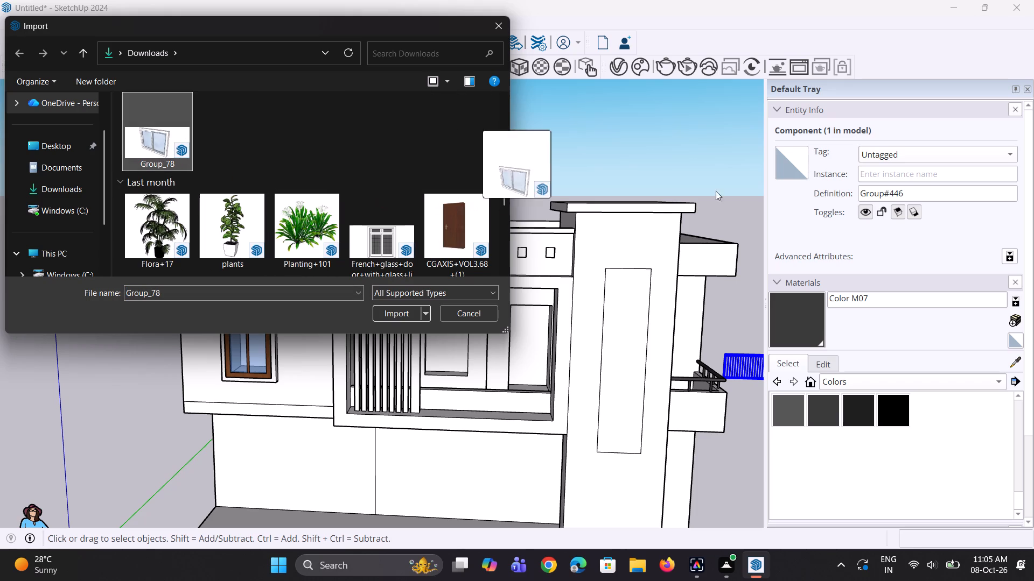
drag(716, 191, 747, 369)
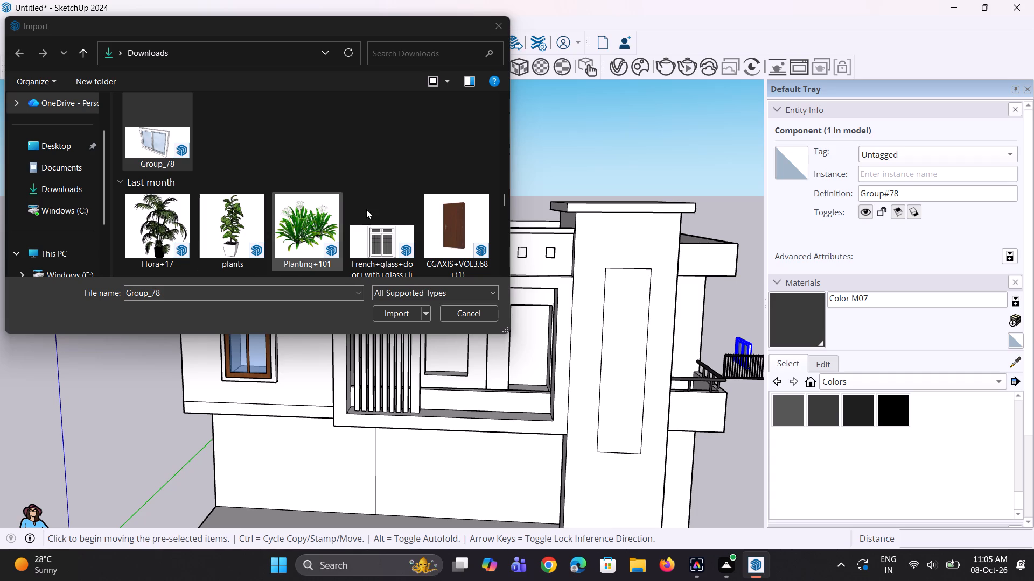
Import the door model CGAXIS+VOL3.68+(1) from the Downloads folder and place it in the scene.
drag(444, 229, 693, 314)
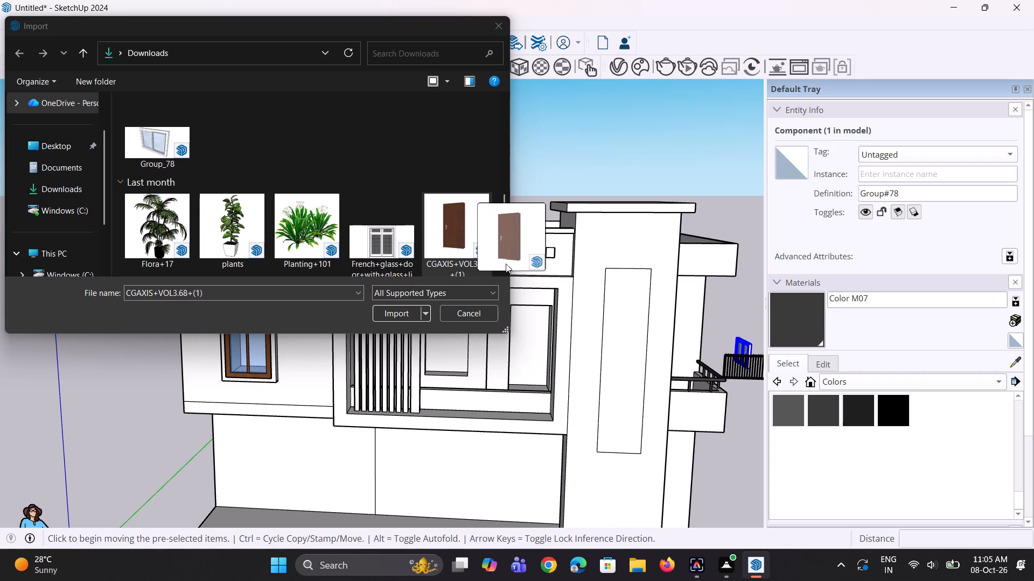
drag(494, 242, 565, 271)
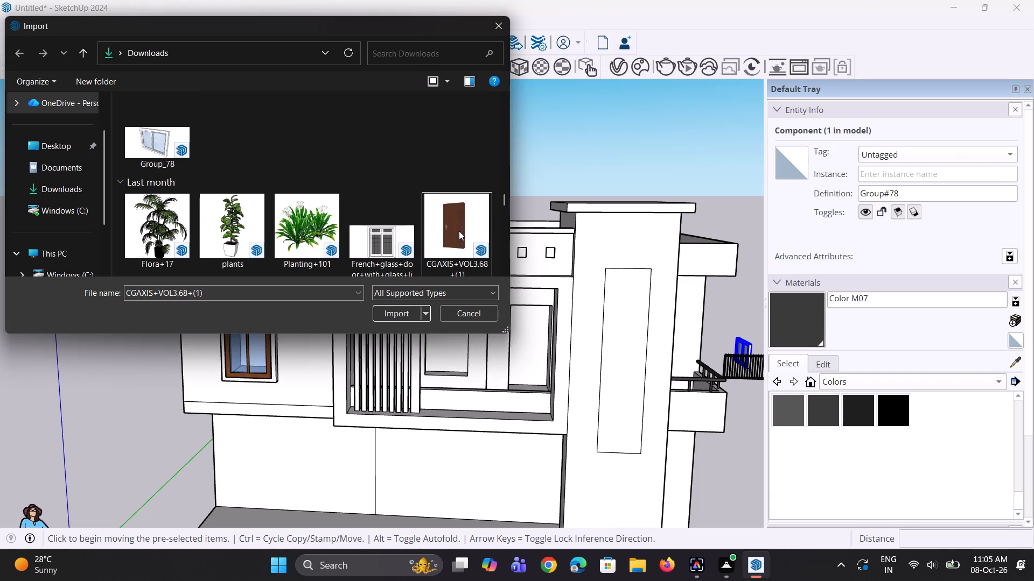
drag(459, 231, 589, 286)
key(Escape)
drag(494, 27, 499, 34)
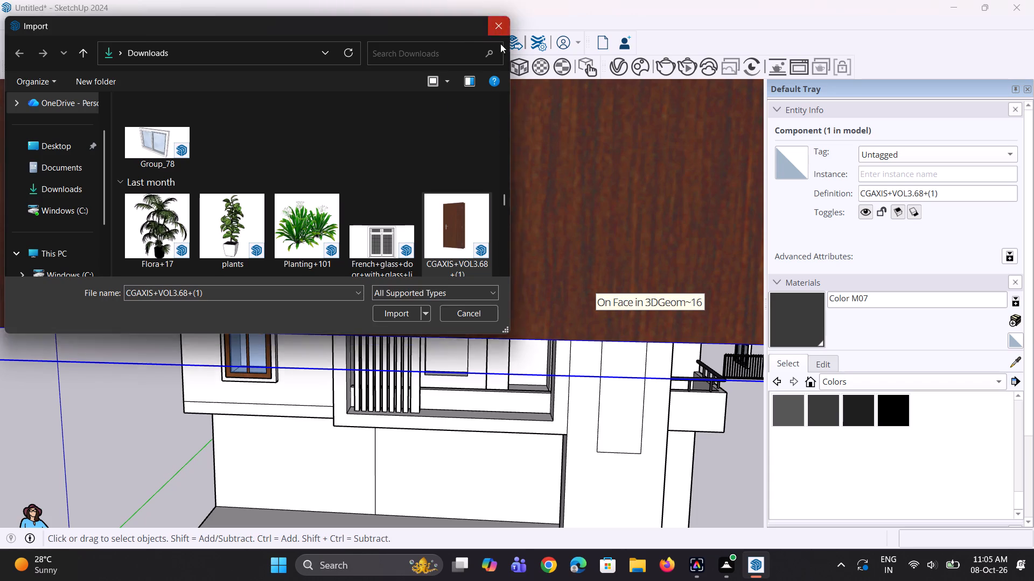
Scale the oversized imported door down uniformly in two passes, the second by a factor of about 0.43.
scroll(430, 349, down, 20)
scroll(430, 349, down, 1)
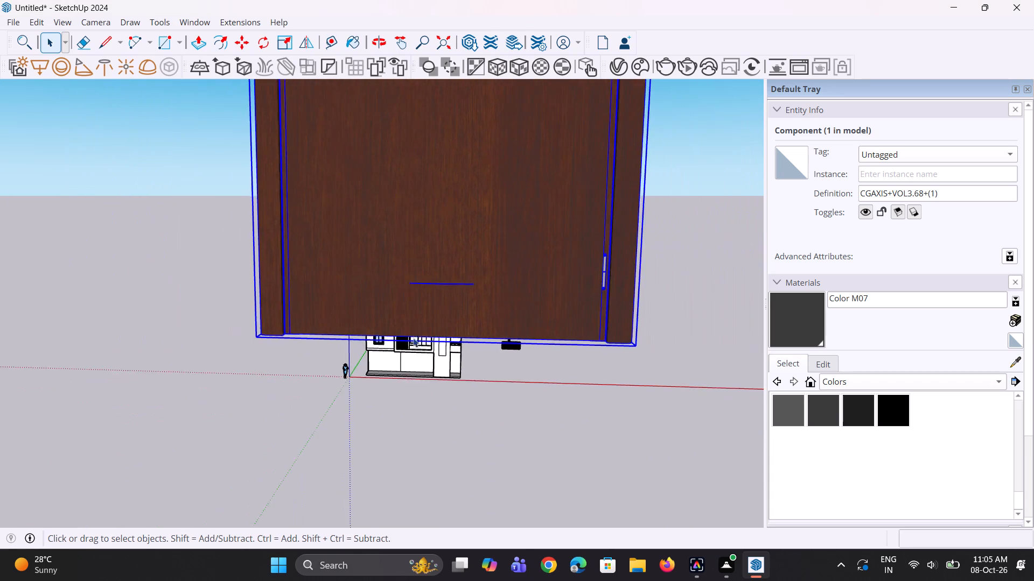
scroll(413, 338, down, 11)
key(s)
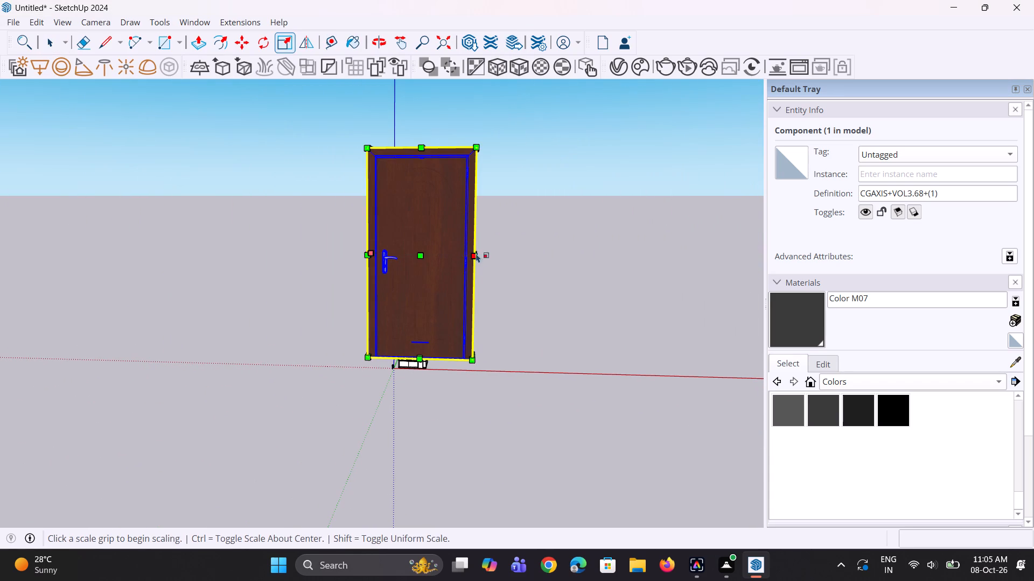
click(478, 147)
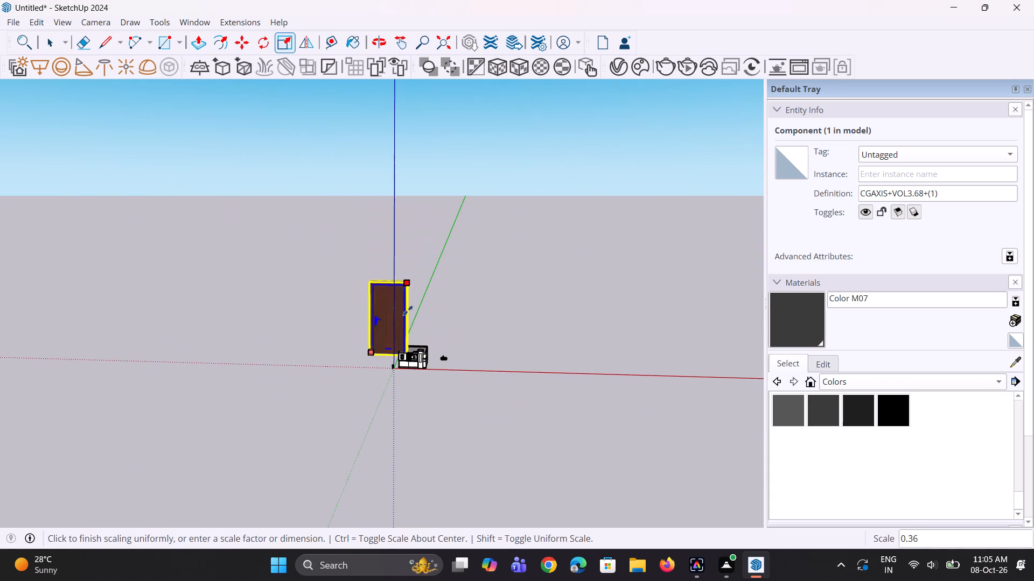
click(391, 349)
middle_drag(406, 376, 422, 342)
scroll(408, 339, up, 3)
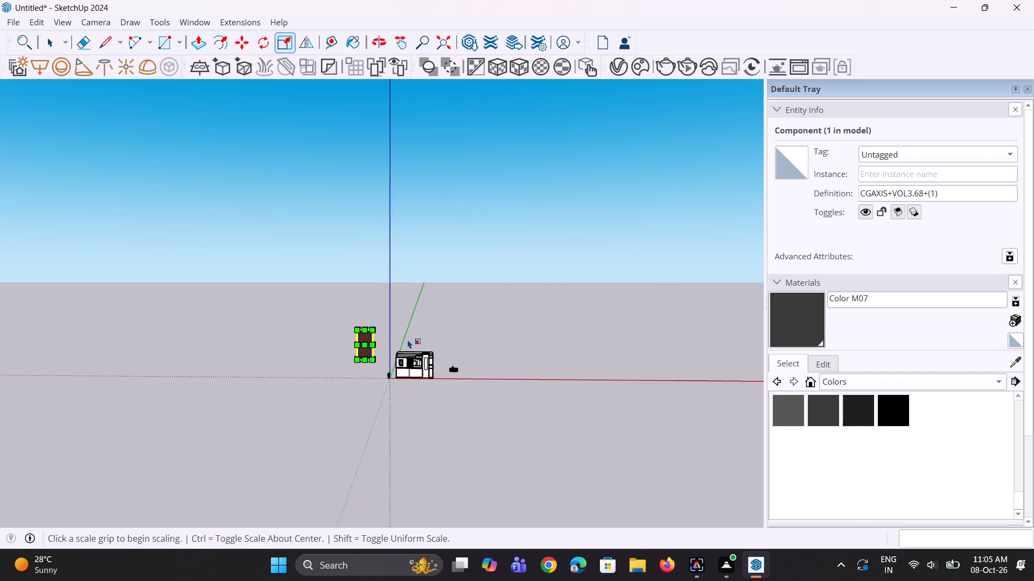
scroll(408, 339, up, 11)
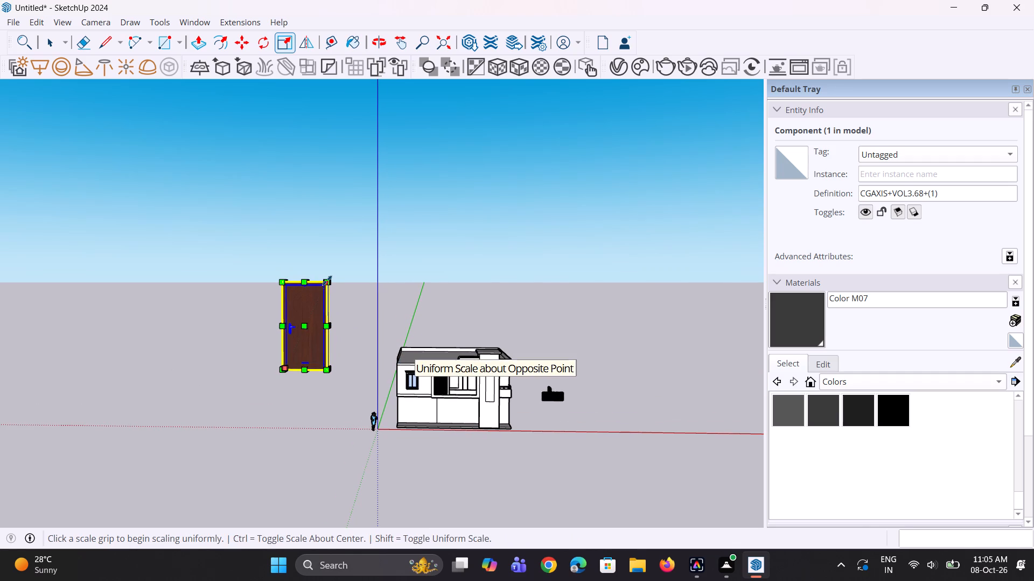
click(327, 280)
click(312, 336)
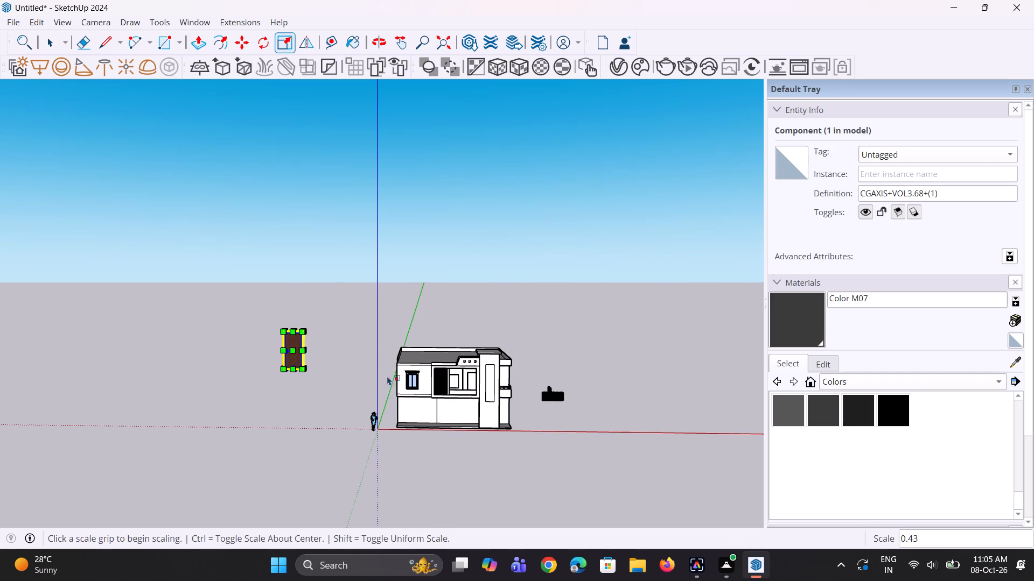
Move the door about 27' closer to the house, beside its front facade.
scroll(408, 376, up, 8)
middle_drag(418, 386, 439, 392)
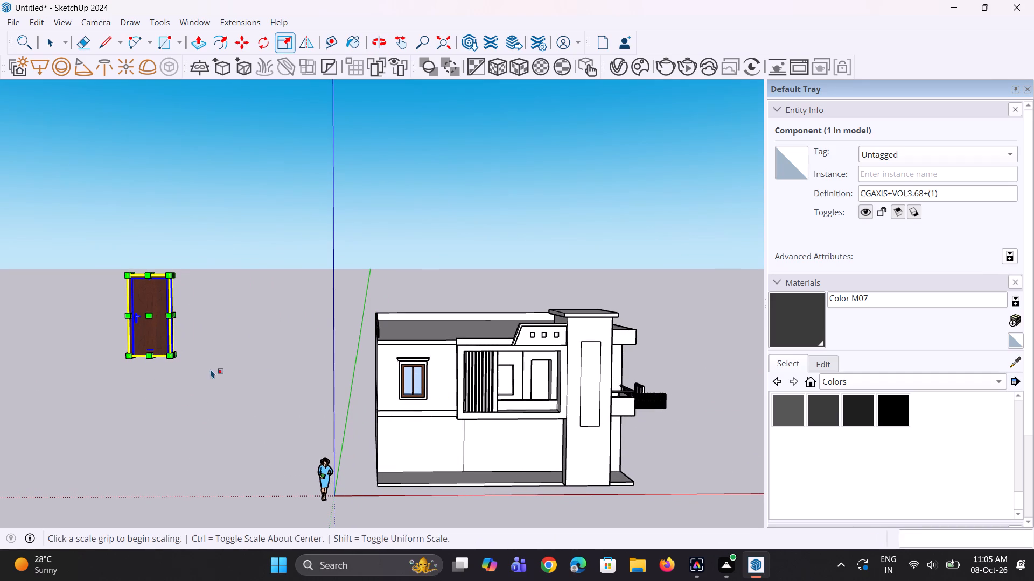
key(m)
click(170, 353)
scroll(556, 406, up, 3)
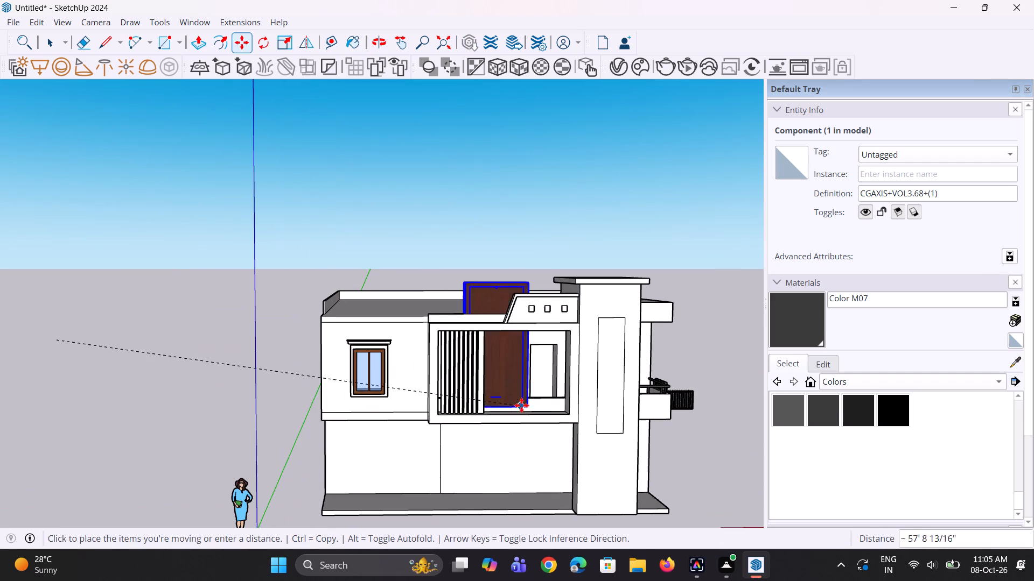
click(252, 430)
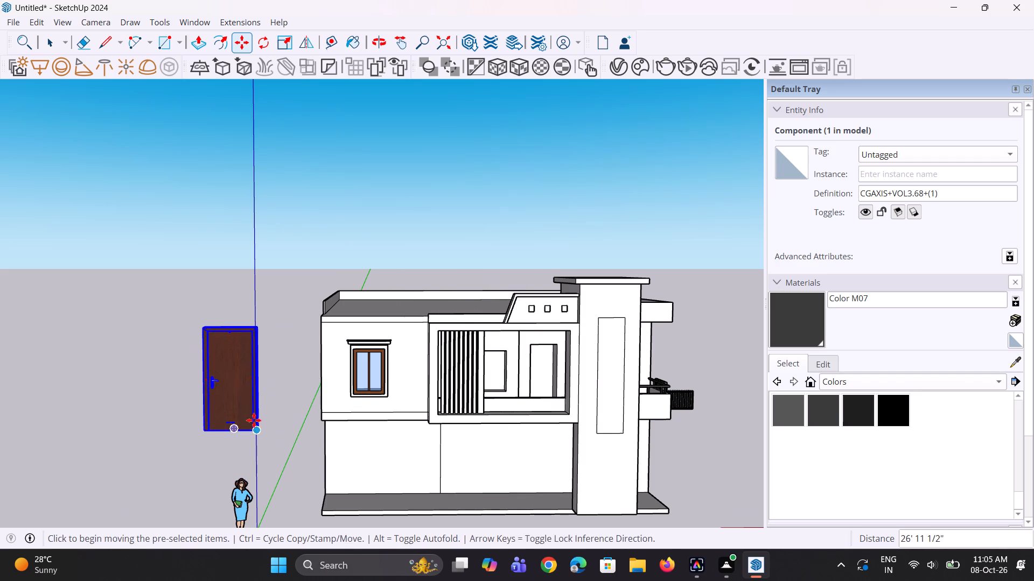
Scale the door down uniformly by a factor of about 0.68.
key(d)
key(s)
scroll(253, 327, up, 1)
click(262, 328)
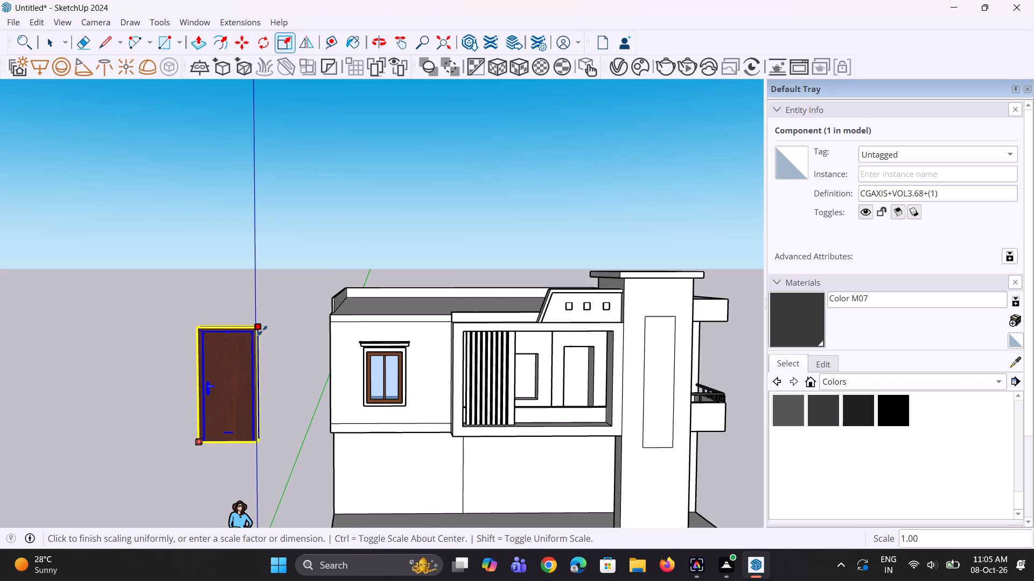
click(248, 367)
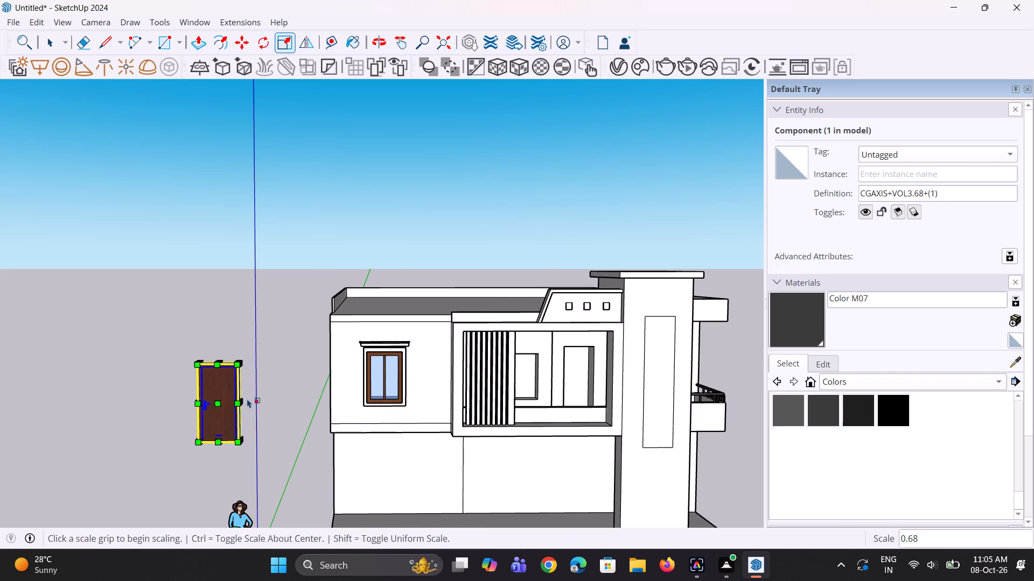
Move the door about 39' 6" into the front balcony opening, in front of the door recess.
middle_drag(251, 421, 260, 452)
scroll(223, 430, up, 3)
key(m)
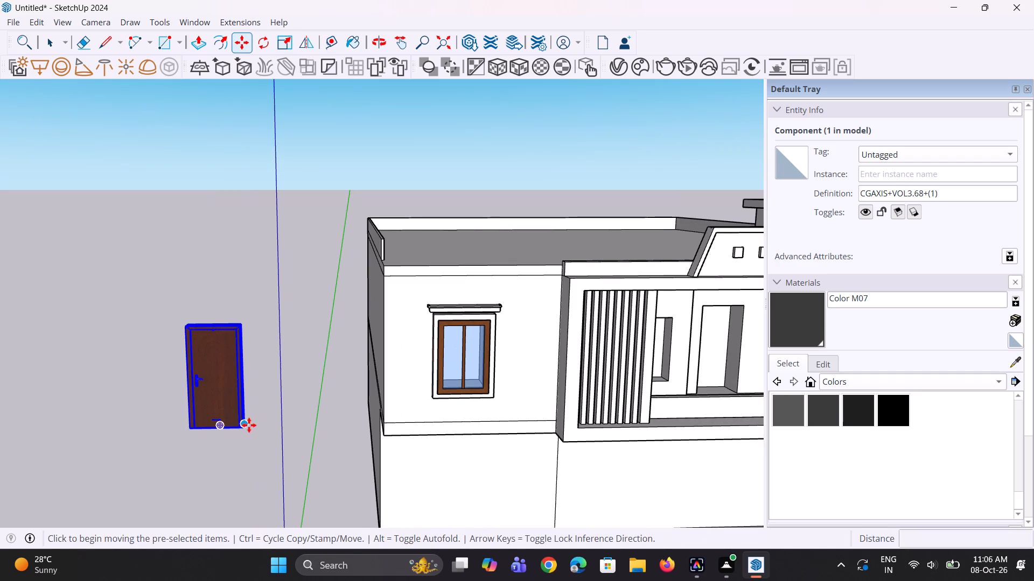
drag(246, 425, 256, 433)
scroll(273, 447, down, 6)
scroll(421, 425, up, 3)
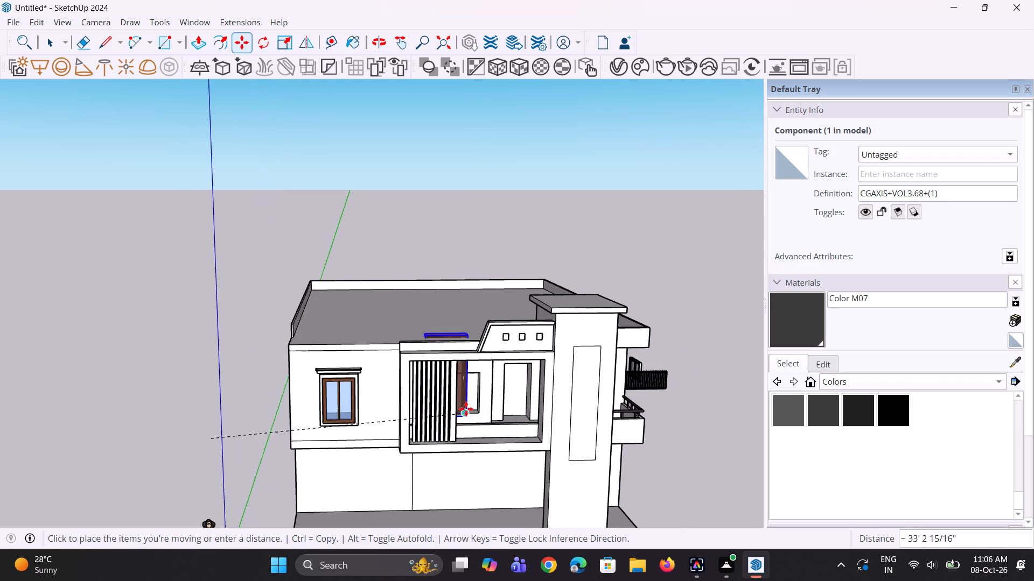
scroll(500, 408, up, 2)
click(551, 420)
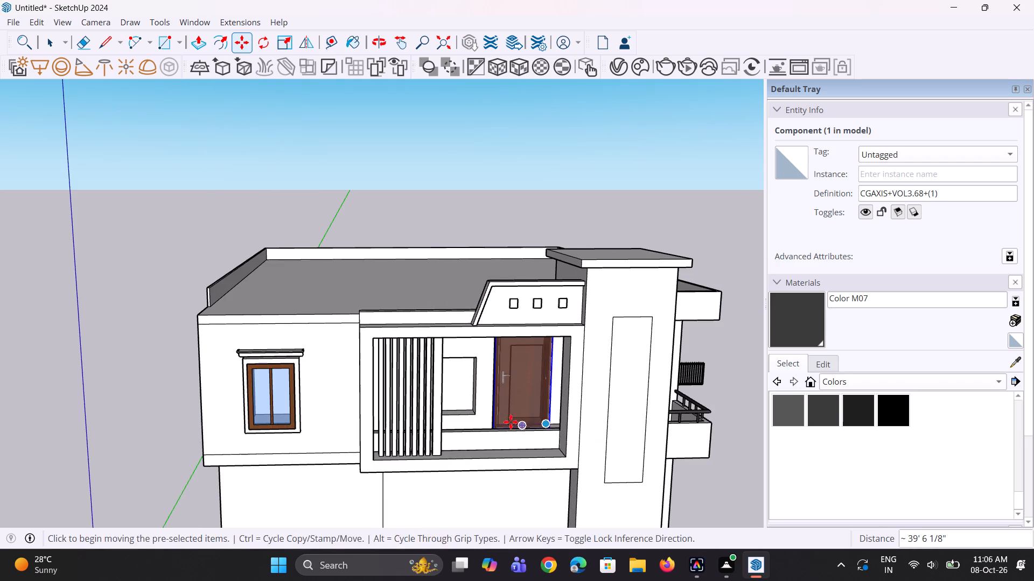
Scale the door down uniformly in two passes, the first by about 0.80, until it is smaller than the balcony's door recess.
middle_drag(502, 422, 468, 414)
scroll(468, 414, up, 1)
scroll(470, 414, down, 4)
middle_drag(508, 416, 484, 389)
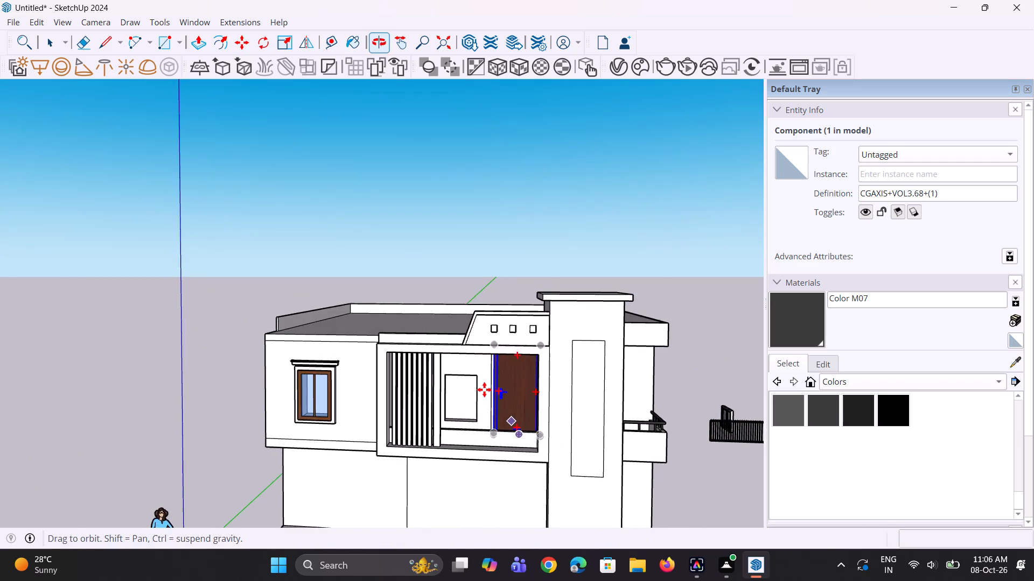
scroll(484, 400, up, 7)
key(s)
scroll(516, 419, down, 3)
middle_drag(514, 436, 514, 466)
scroll(490, 421, up, 3)
middle_drag(493, 451, 495, 481)
scroll(505, 443, down, 4)
middle_drag(505, 443, 505, 423)
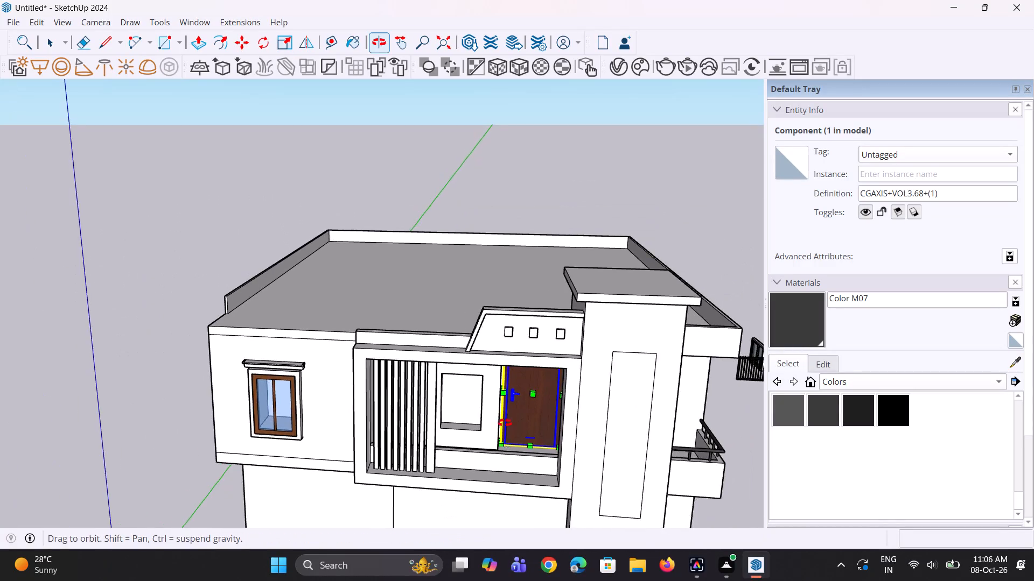
middle_drag(505, 423, 507, 398)
scroll(513, 374, up, 3)
middle_drag(515, 395, 532, 324)
scroll(557, 350, up, 3)
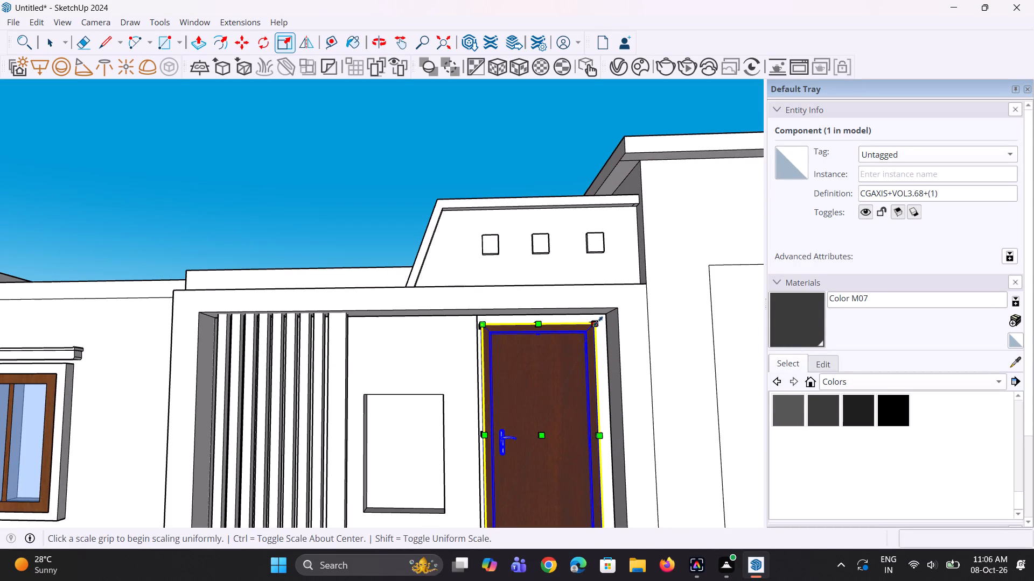
click(597, 320)
click(586, 375)
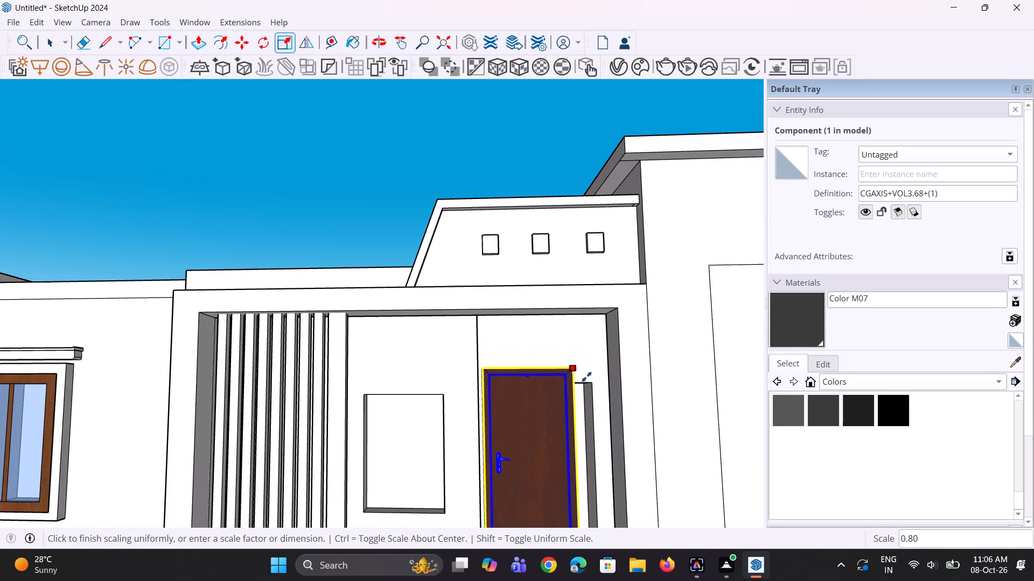
scroll(533, 397, down, 4)
click(554, 377)
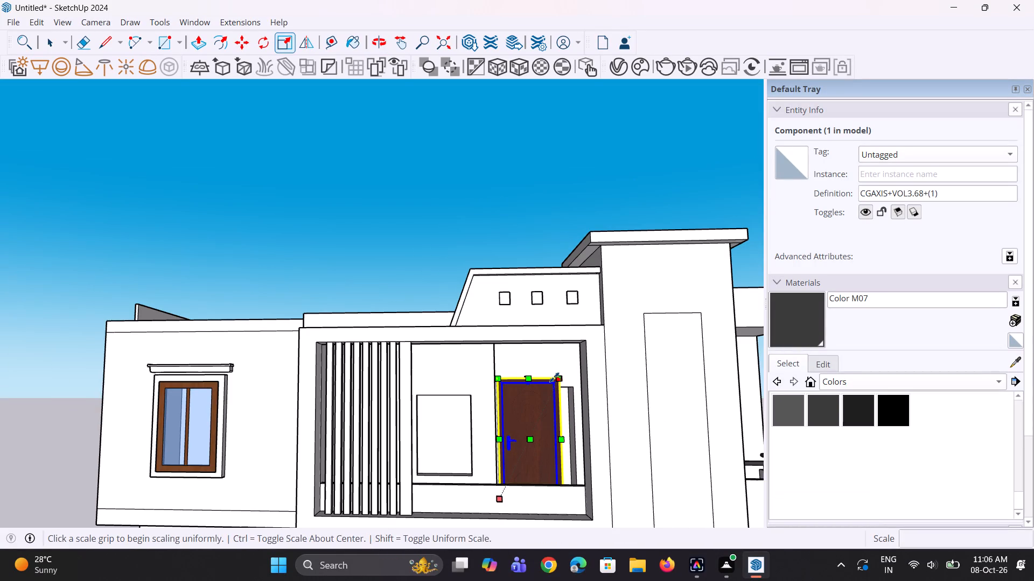
click(547, 404)
Move the door by its bottom corner on the hinge side to the matching bottom corner of the door recess.
middle_drag(541, 422, 525, 497)
scroll(536, 463, up, 3)
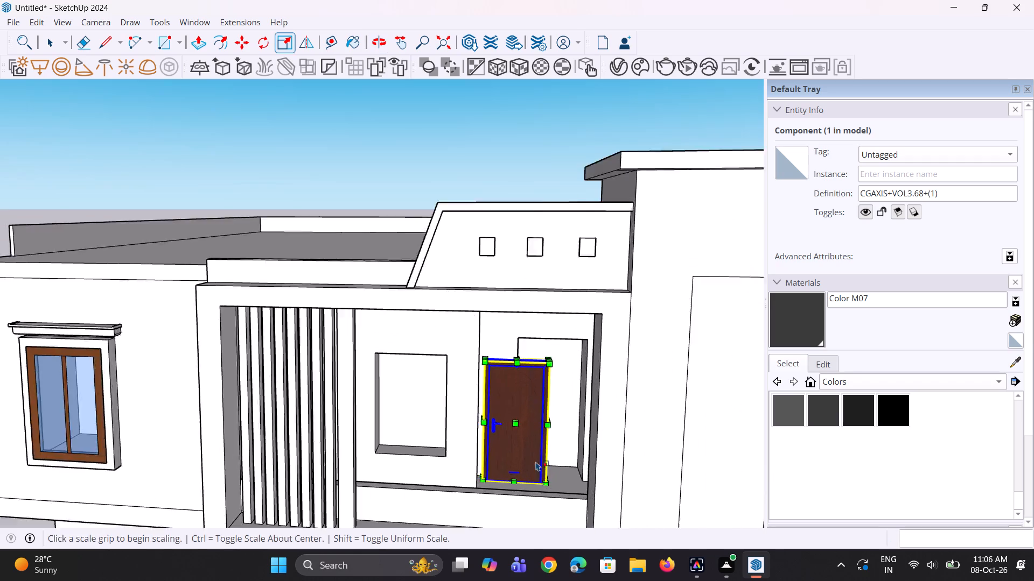
scroll(536, 462, up, 4)
middle_drag(540, 504, 548, 528)
scroll(550, 478, up, 3)
key(m)
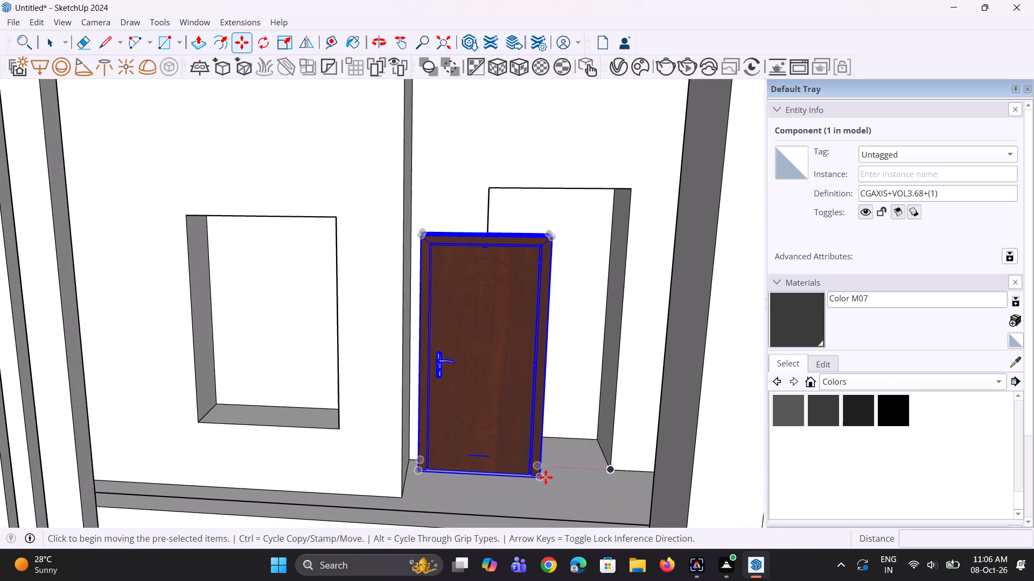
click(542, 477)
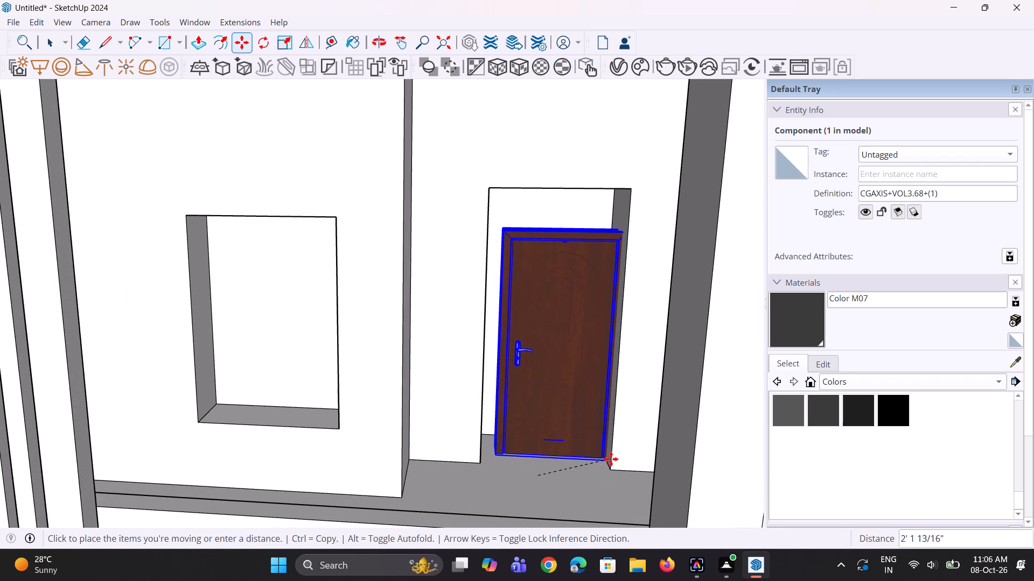
click(607, 463)
Stretch the door's width on its handle side until it meets the edge of the recess.
middle_drag(553, 459, 449, 487)
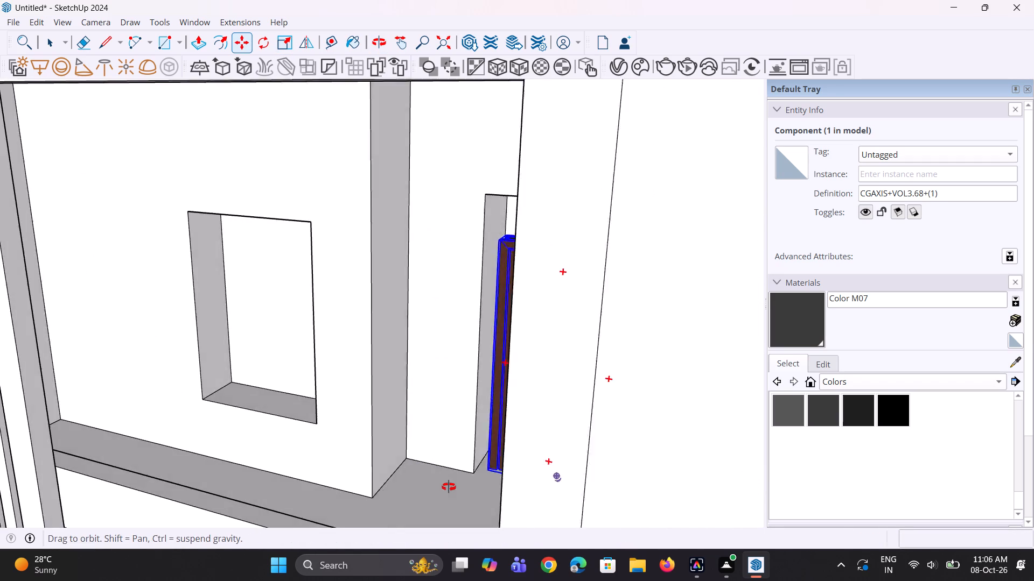
middle_drag(449, 487, 506, 488)
scroll(480, 453, up, 5)
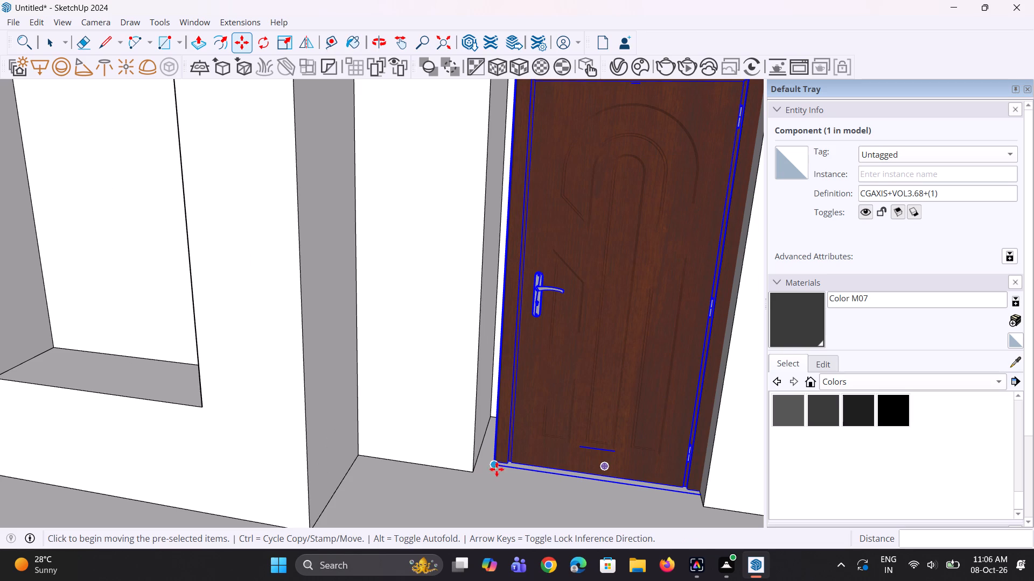
key(s)
middle_drag(501, 468, 539, 459)
scroll(501, 307, up, 1)
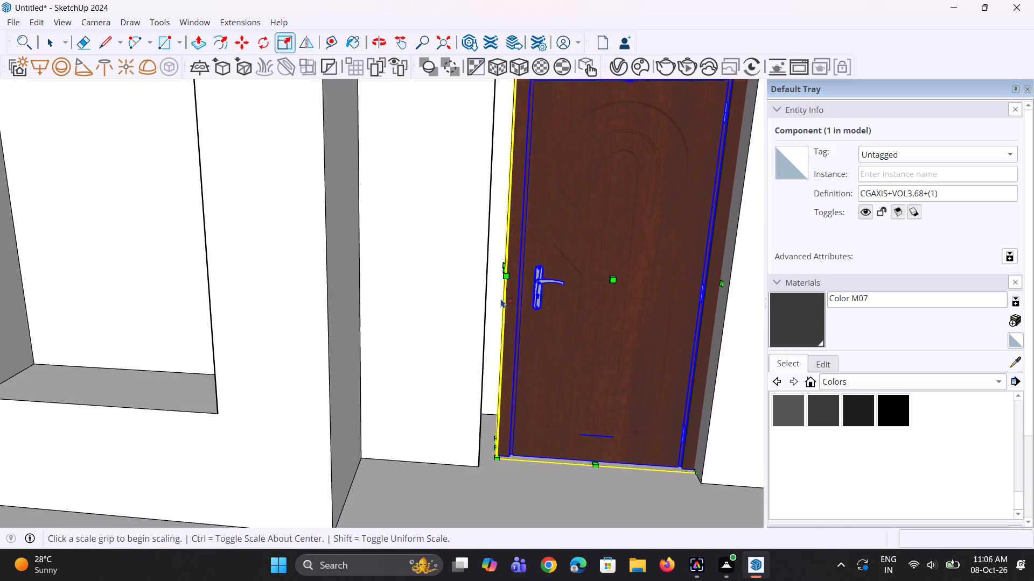
scroll(501, 299, up, 4)
middle_drag(512, 285, 518, 292)
click(514, 261)
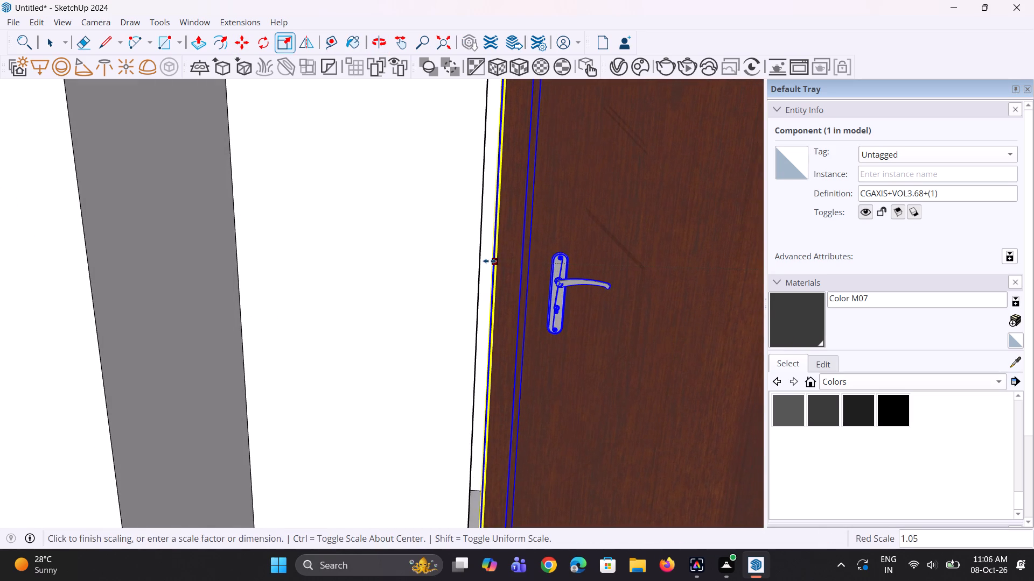
click(473, 276)
Stretch the door's height up to the top edge of the recess, and deselect it.
scroll(452, 378, down, 9)
middle_drag(493, 337, 505, 395)
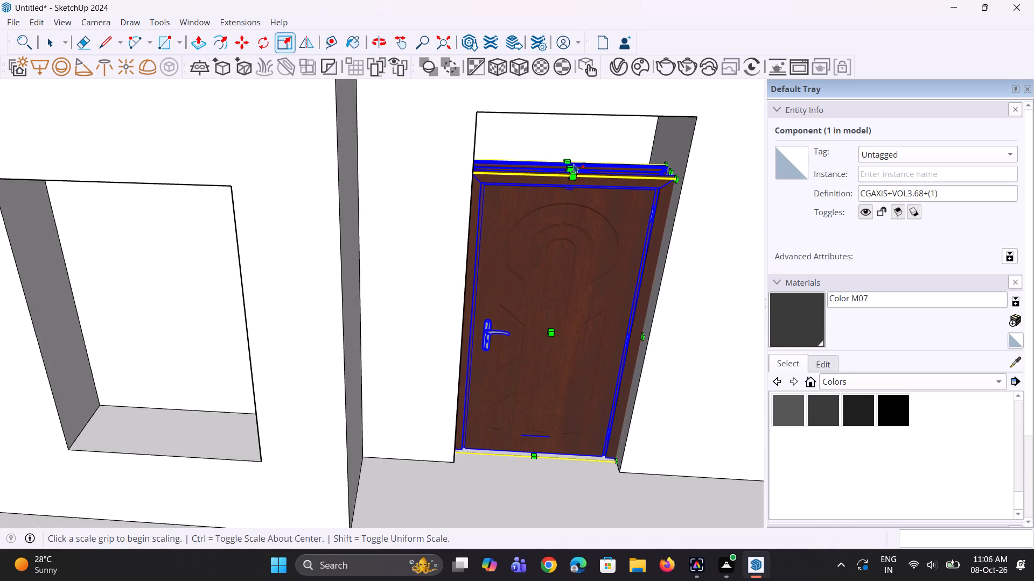
click(574, 171)
click(567, 114)
middle_drag(580, 293, 584, 250)
key(space)
key(space)
scroll(513, 387, down, 4)
middle_drag(508, 385, 535, 323)
scroll(535, 323, down, 4)
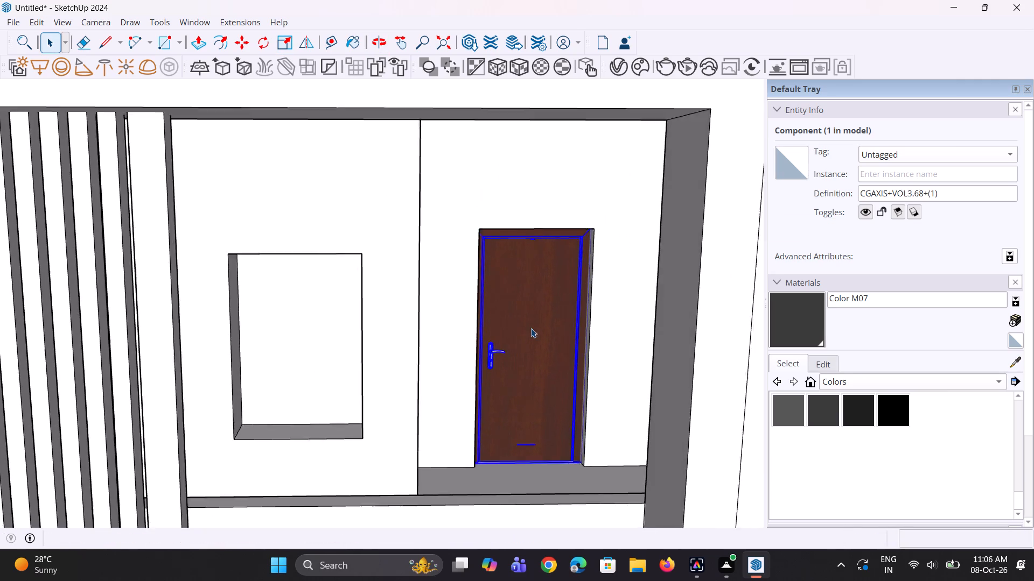
key(space)
key(space)
scroll(476, 353, down, 9)
click(477, 146)
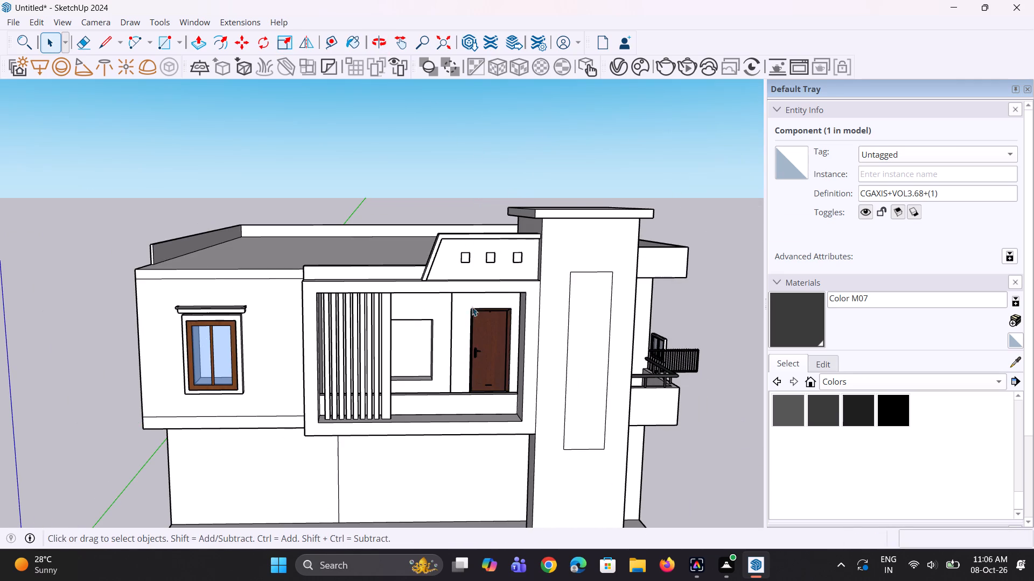
Move the two-pane window model about 53' 7" from behind the spare railing to clear space beside the house.
middle_drag(473, 341, 478, 309)
scroll(475, 313, down, 4)
middle_drag(489, 351, 478, 393)
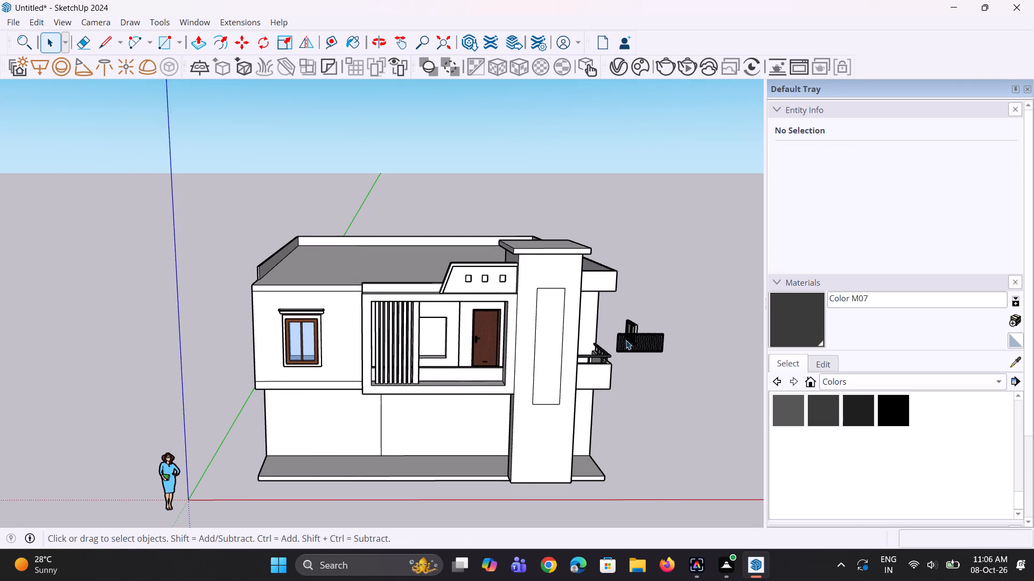
click(637, 324)
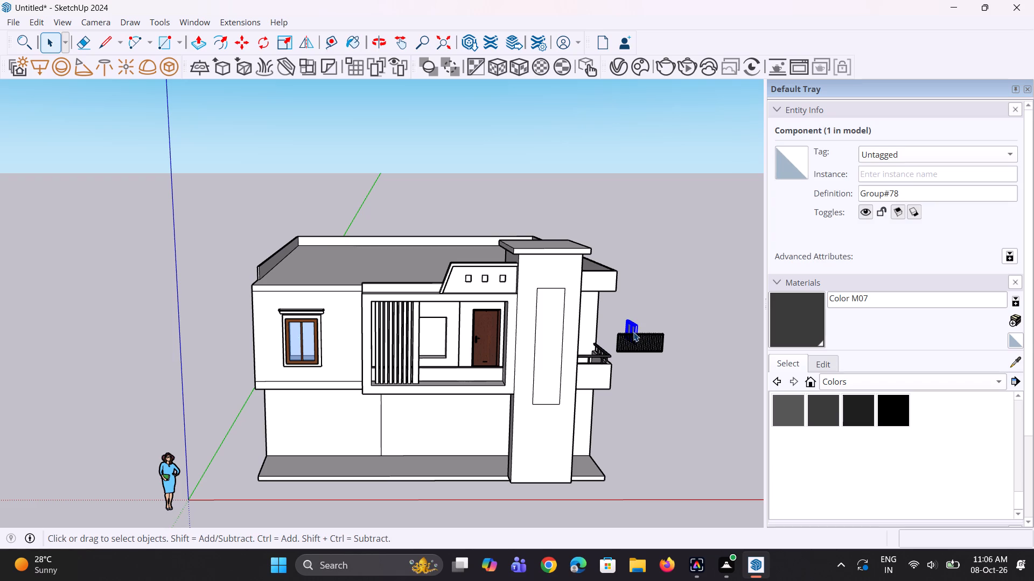
key(m)
click(632, 327)
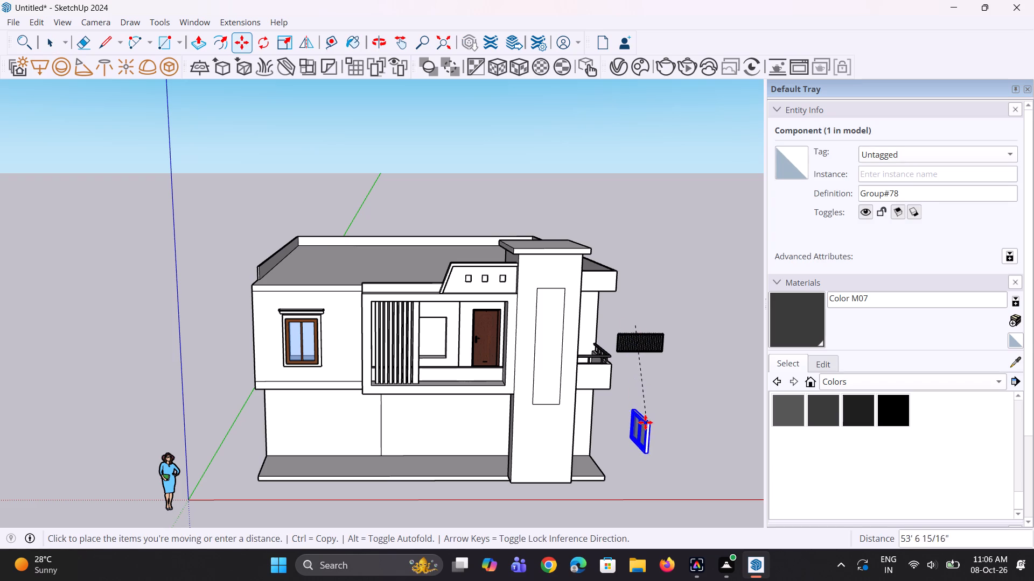
click(645, 422)
Rotate the window model about the vertical axis until it faces the same way as the front facade.
scroll(350, 352, down, 4)
middle_drag(392, 363, 381, 340)
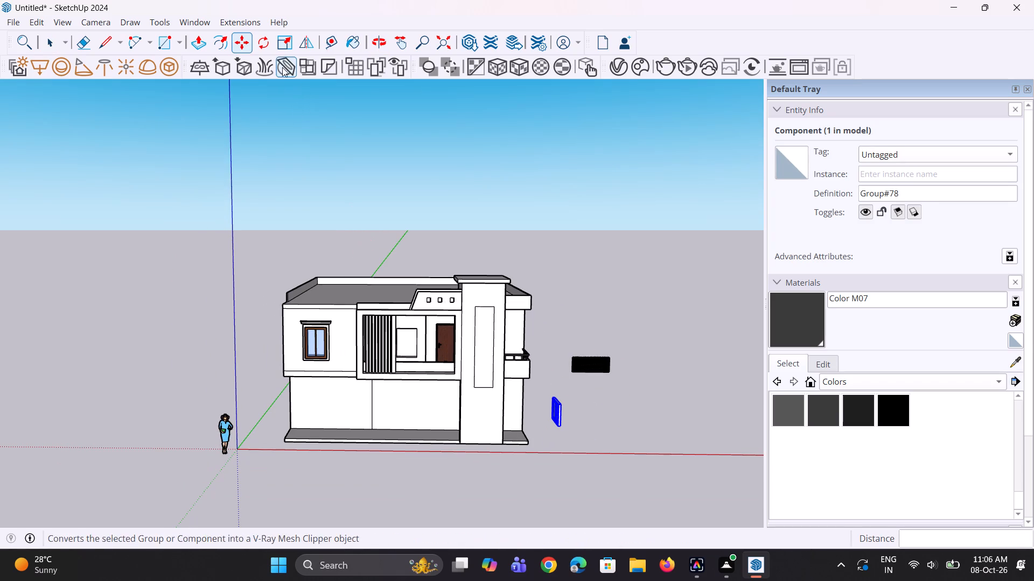
click(270, 46)
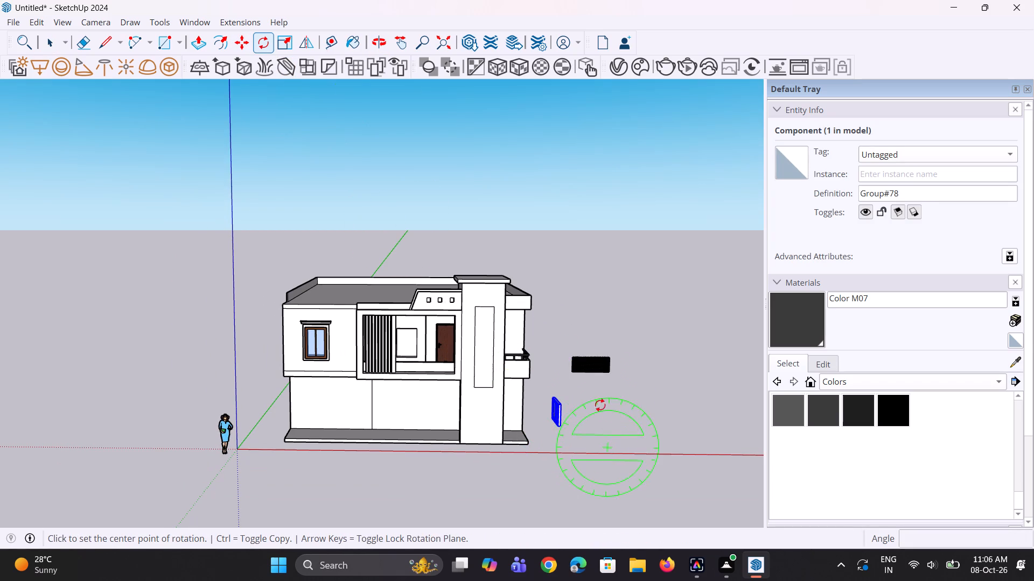
scroll(535, 421, down, 4)
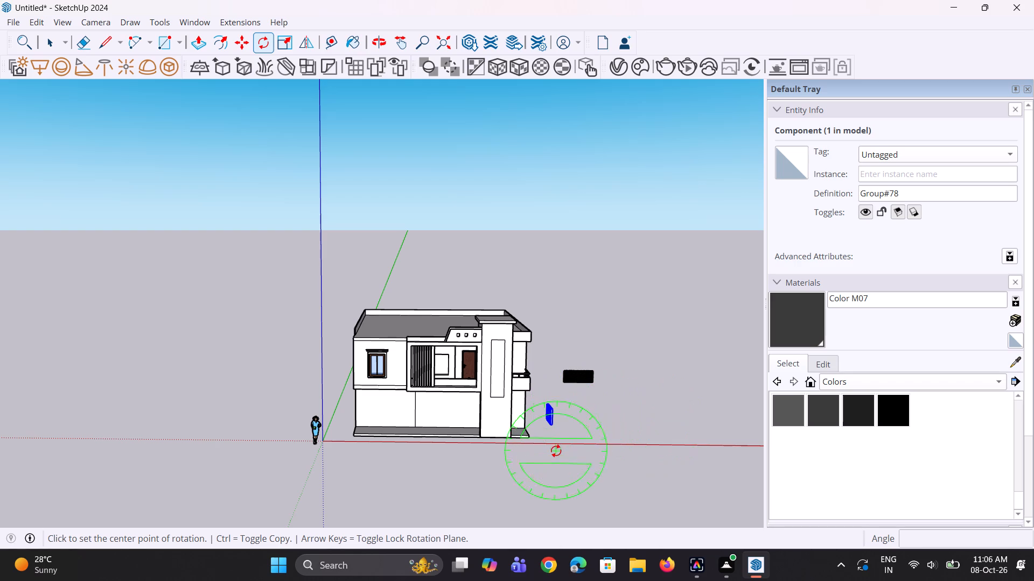
click(433, 433)
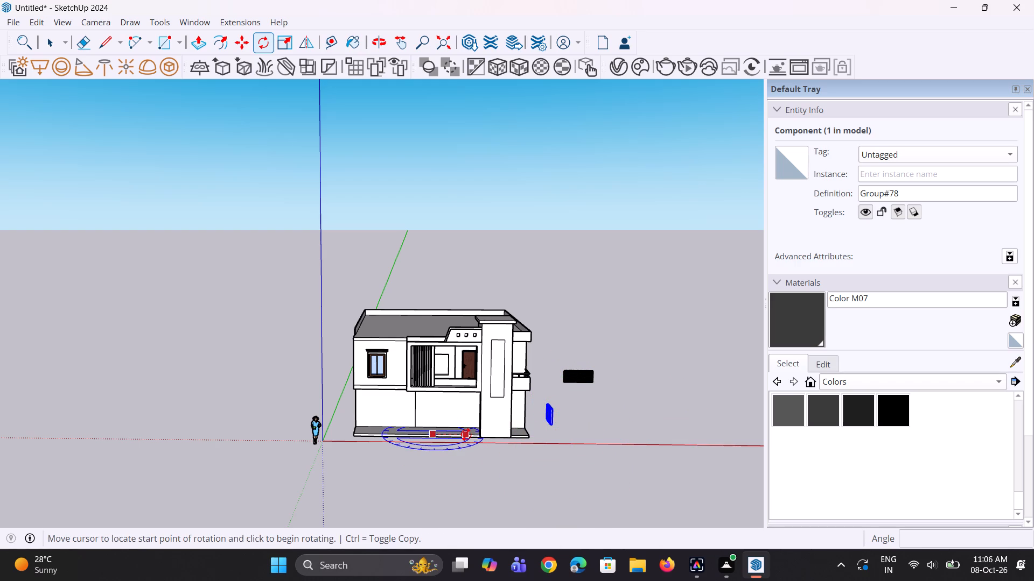
click(466, 435)
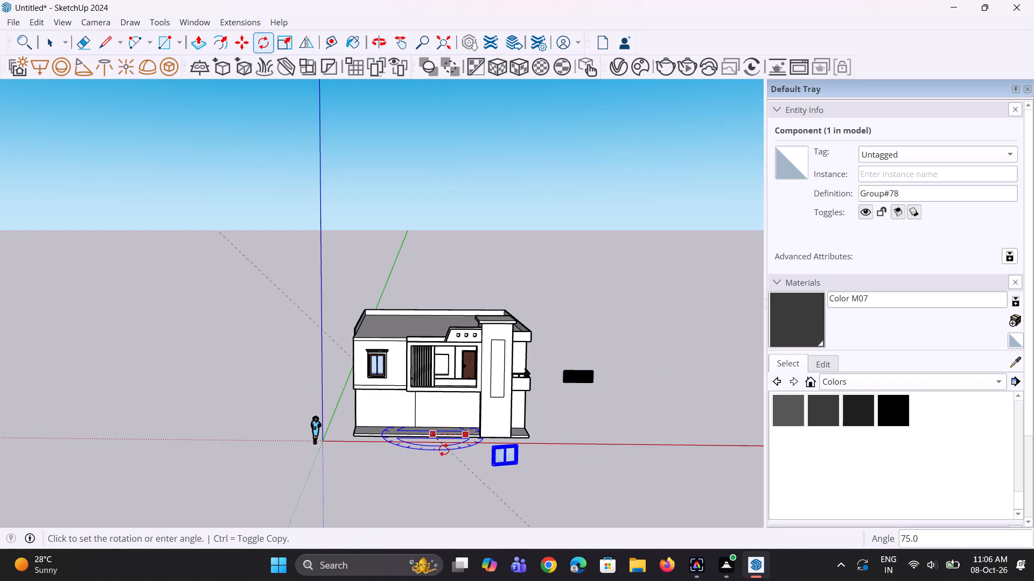
click(435, 452)
scroll(450, 468, up, 2)
key(space)
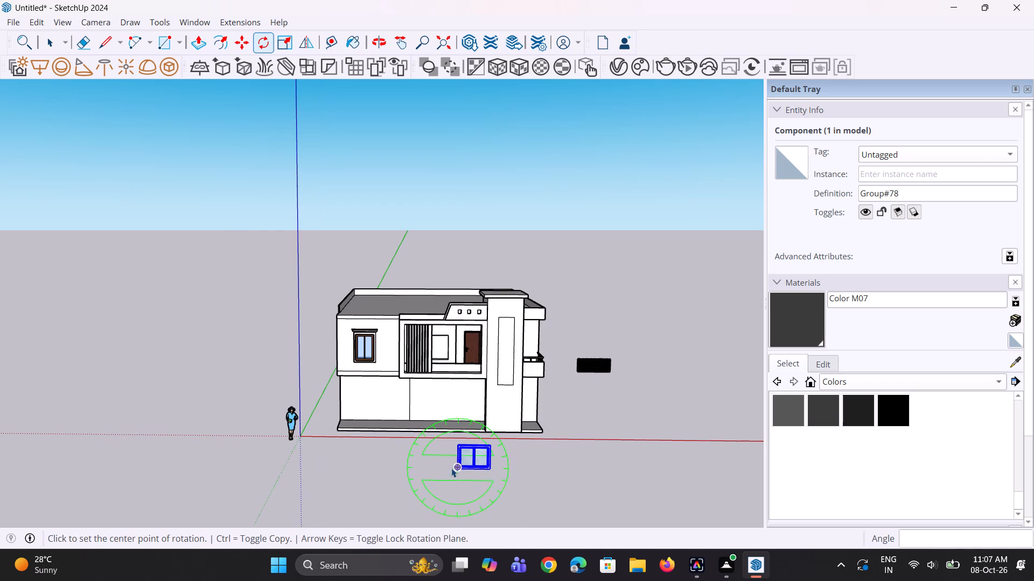
key(space)
Move the window by its bottom corner onto the balcony's back wall, over the window recess.
key(m)
click(490, 467)
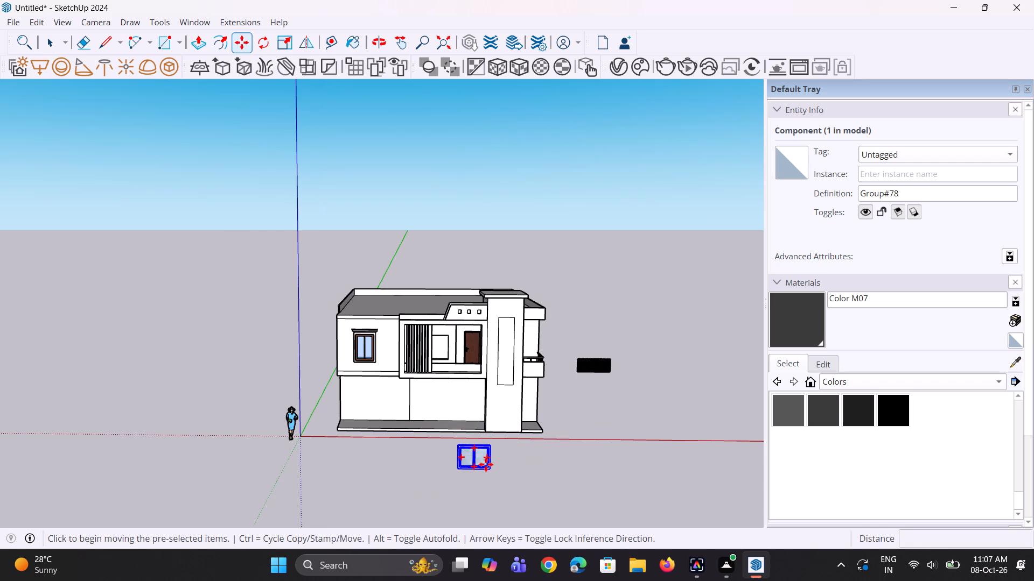
scroll(481, 345, up, 5)
middle_drag(470, 372, 433, 419)
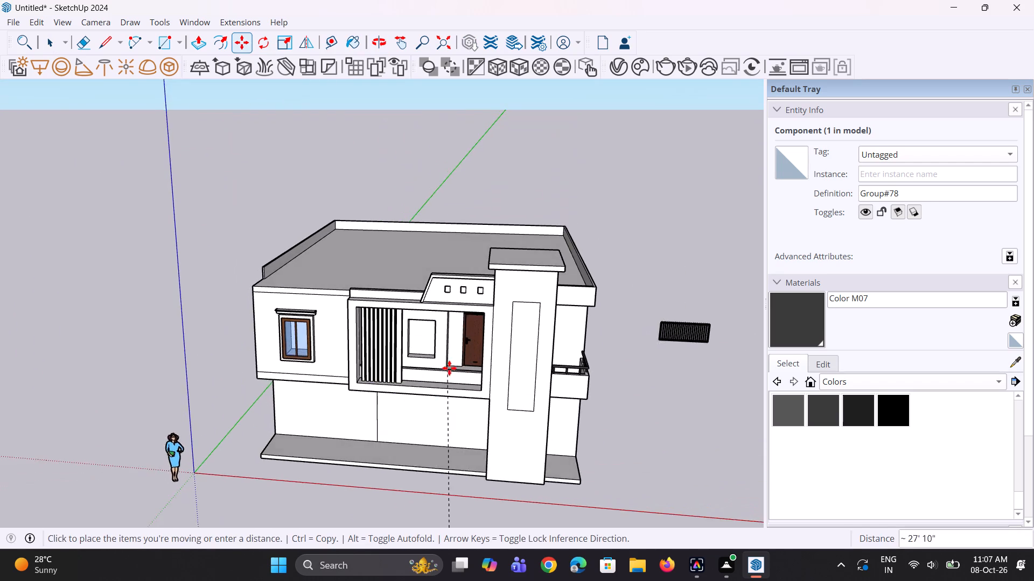
scroll(449, 364, up, 8)
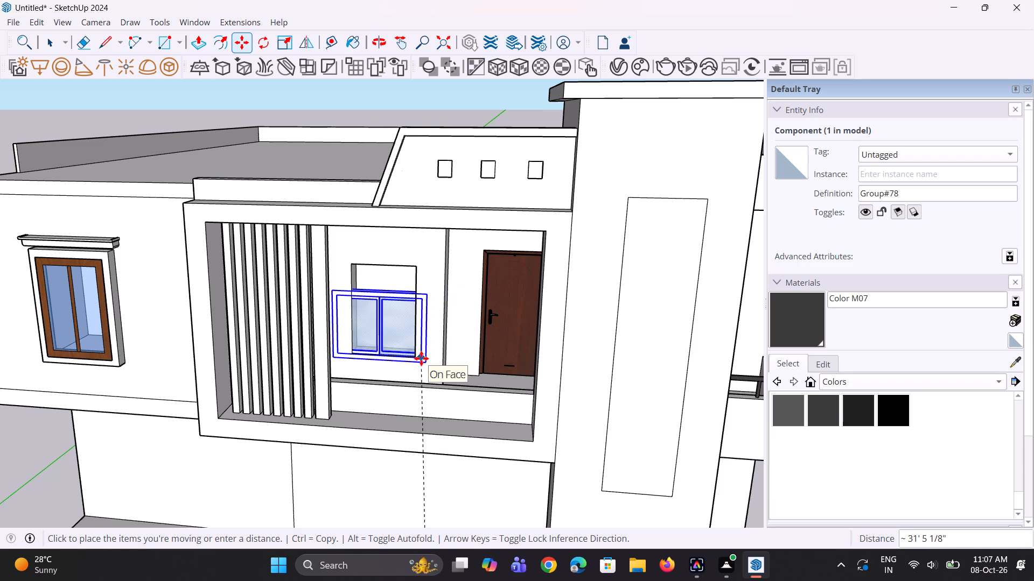
scroll(421, 374, down, 6)
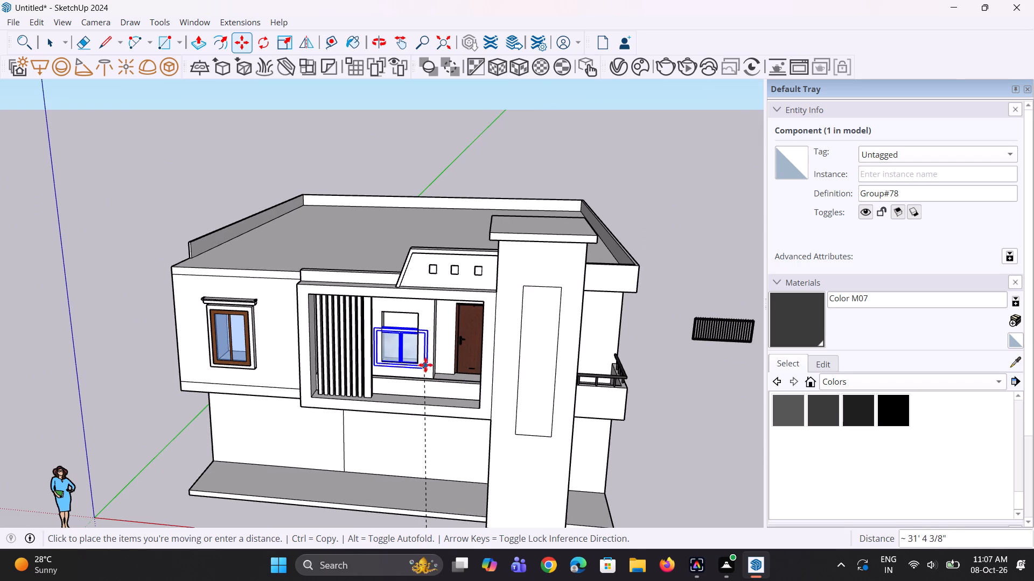
click(424, 355)
Reduce the window's width from its door-side edge until it is narrower than the window recess.
scroll(424, 350, up, 4)
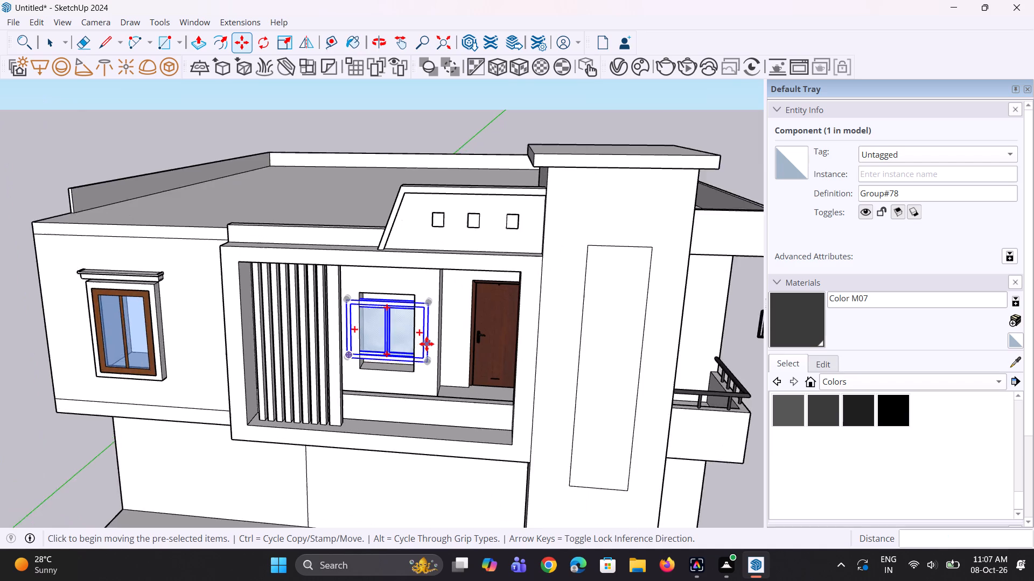
scroll(427, 344, up, 2)
key(s)
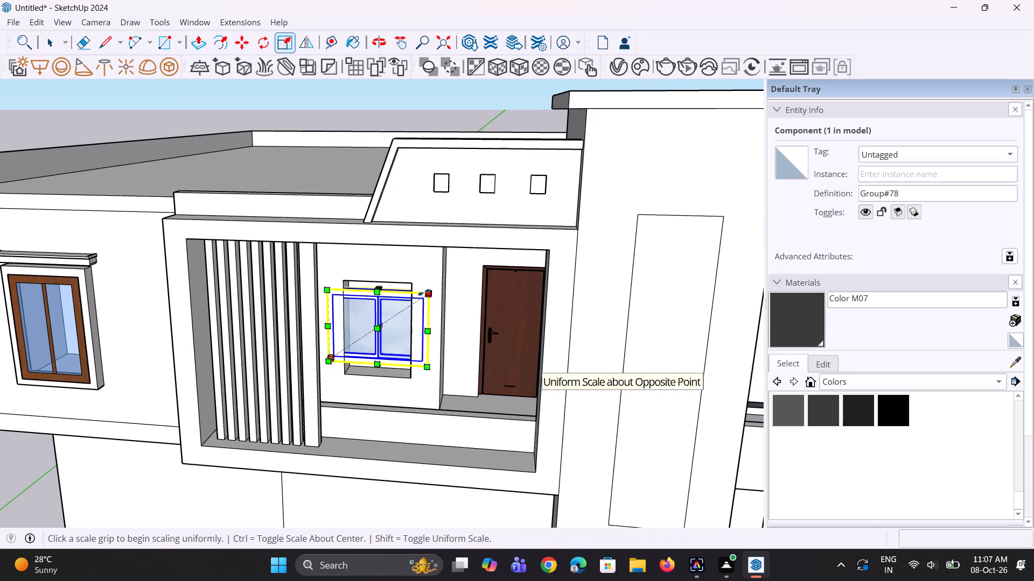
click(424, 292)
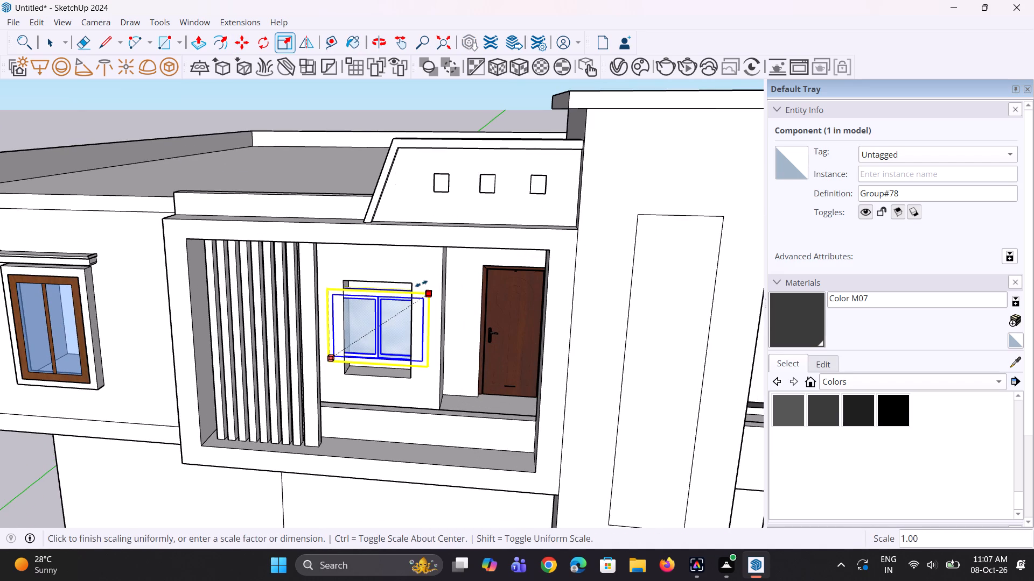
click(421, 284)
click(427, 329)
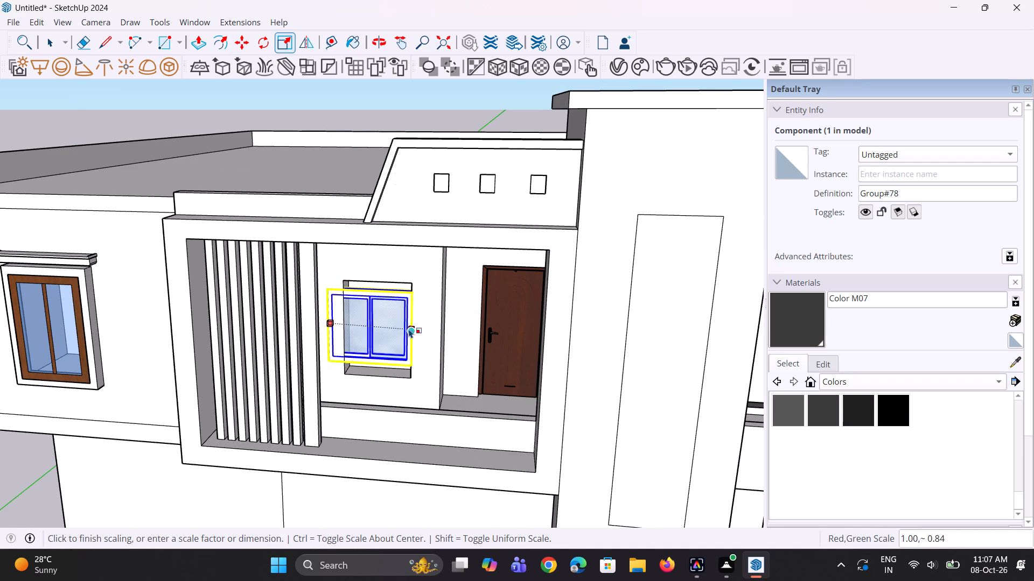
click(385, 327)
scroll(371, 359, up, 3)
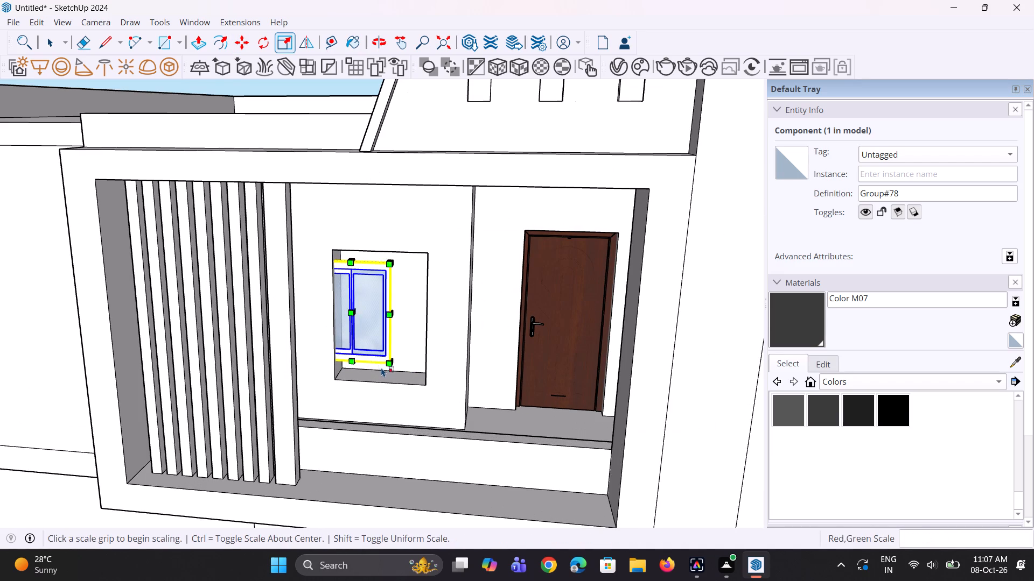
Move the window by its door-side bottom corner to the matching bottom corner of the window recess.
key(m)
click(387, 362)
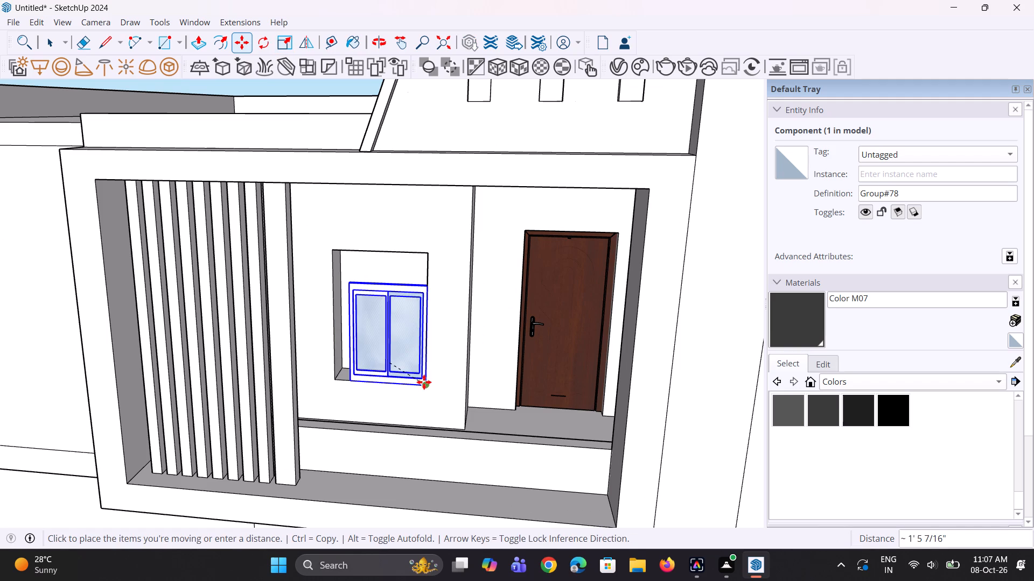
click(424, 382)
Stretch the window's width on the side near the vertical slats until it meets the edge of the recess.
middle_drag(364, 390, 501, 438)
scroll(373, 364, up, 3)
middle_drag(375, 373, 306, 388)
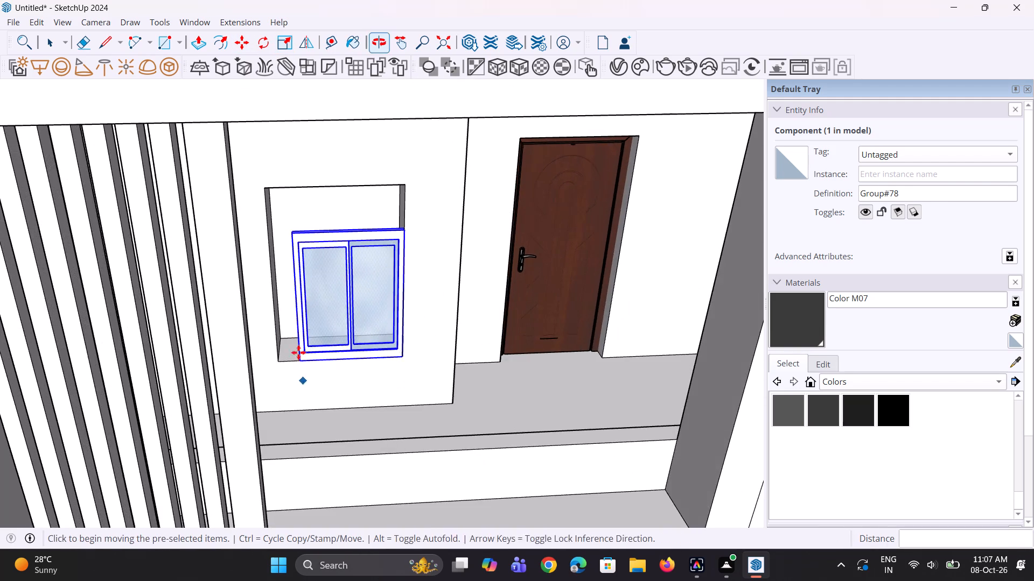
scroll(301, 328, up, 6)
key(s)
middle_drag(315, 308, 331, 317)
scroll(331, 317, up, 3)
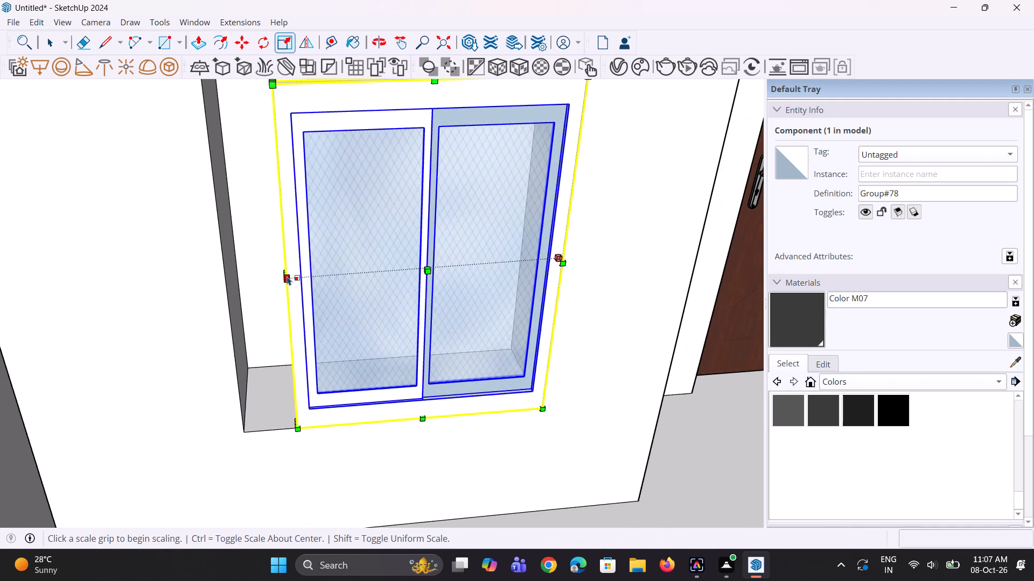
middle_drag(287, 276, 299, 348)
scroll(291, 338, up, 4)
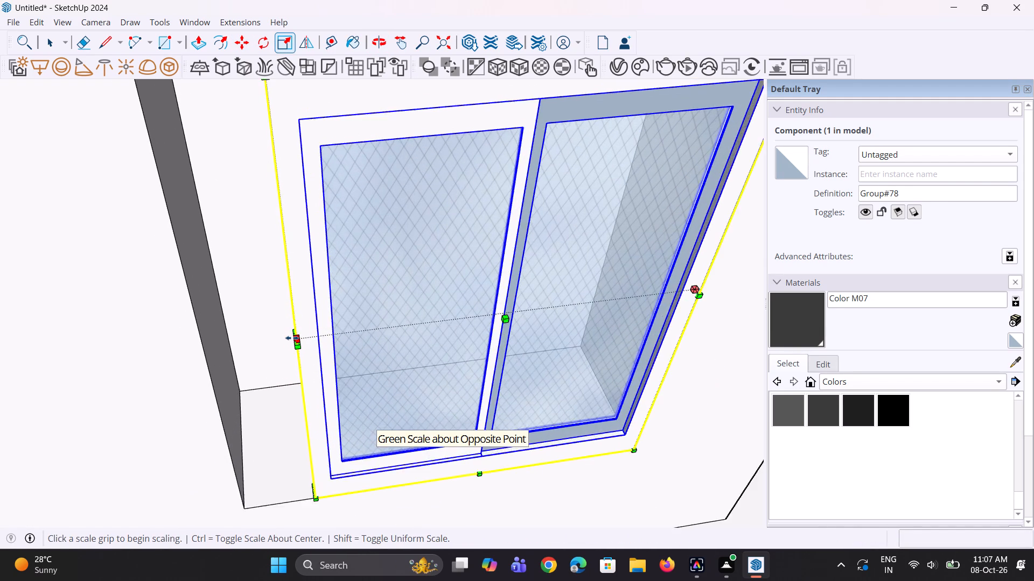
click(292, 338)
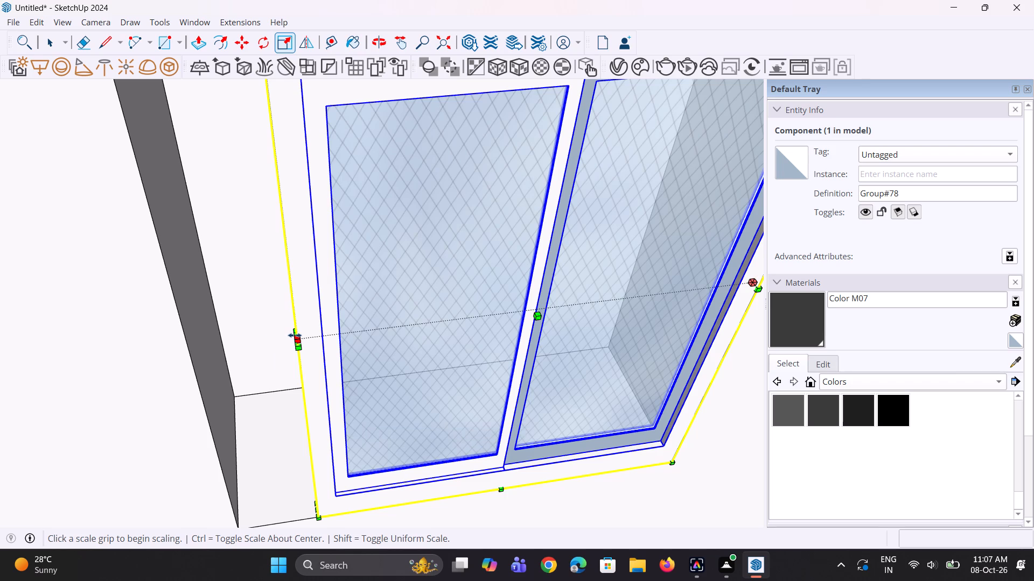
click(295, 335)
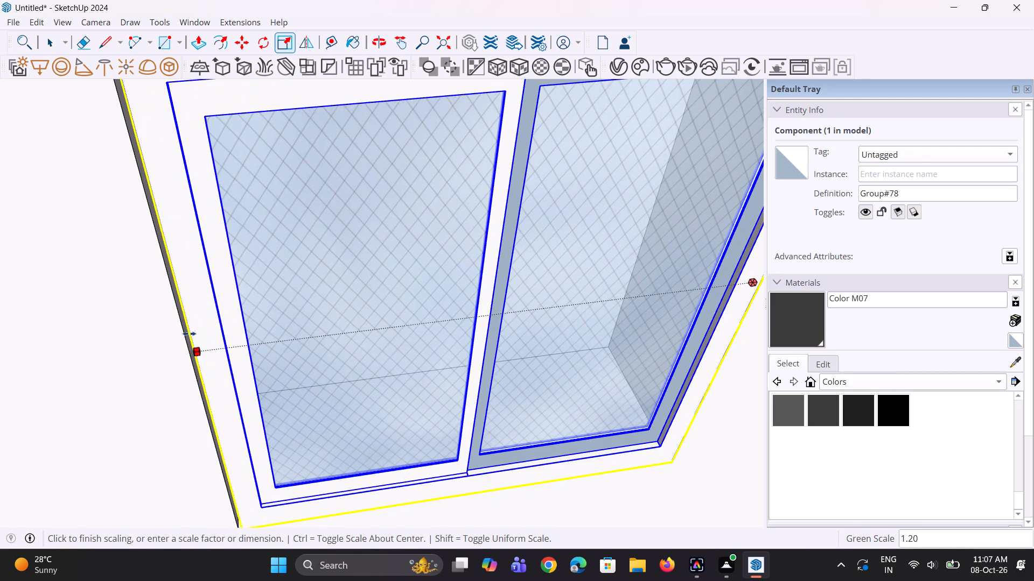
click(183, 336)
Stretch the window's height up to the top edge of the recess.
scroll(312, 375, down, 7)
middle_drag(374, 309, 361, 348)
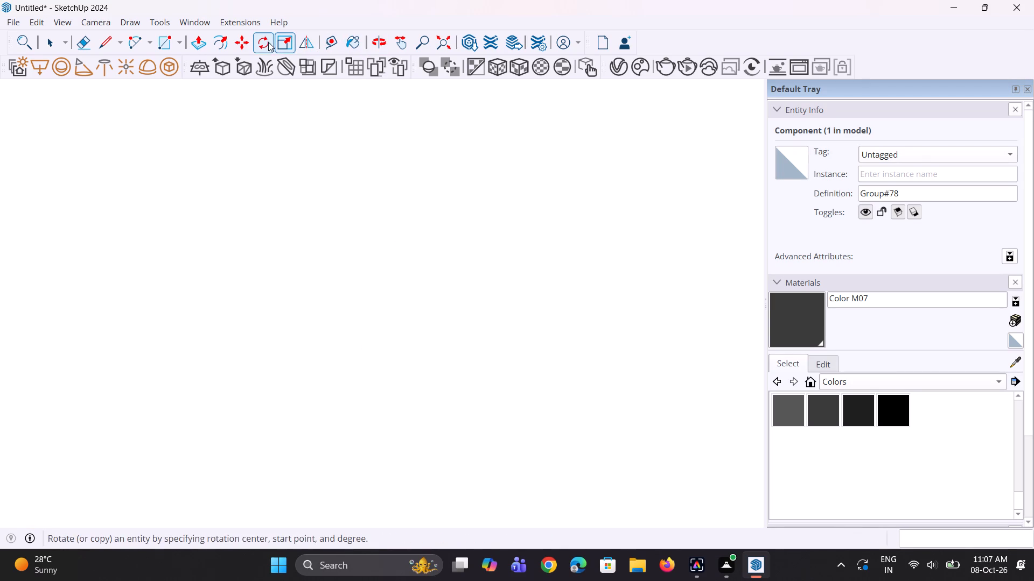
click(436, 44)
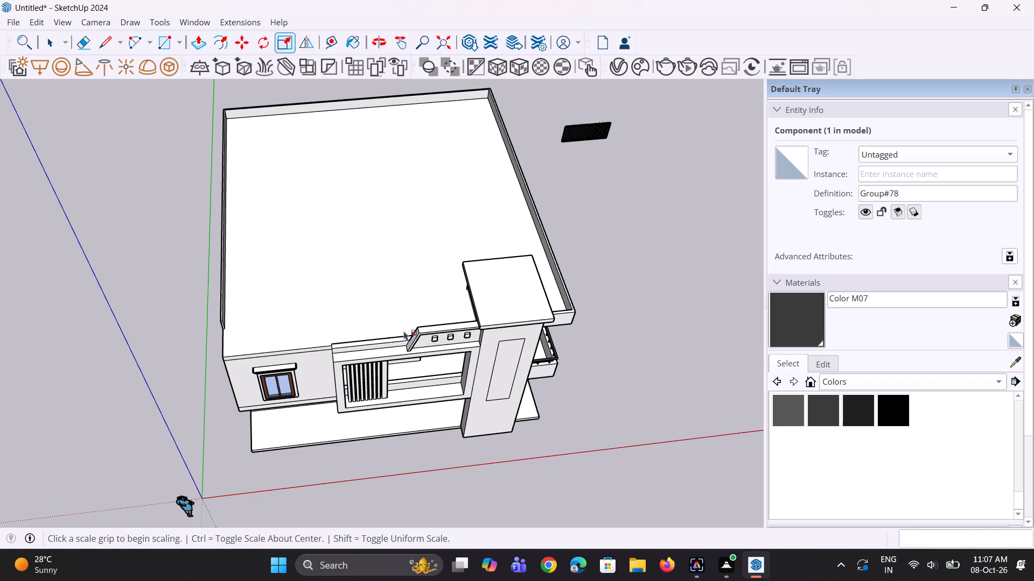
middle_drag(372, 409, 311, 290)
scroll(386, 372, up, 9)
middle_drag(392, 330, 399, 289)
scroll(361, 371, up, 10)
middle_drag(390, 333, 387, 358)
scroll(390, 324, up, 3)
click(392, 315)
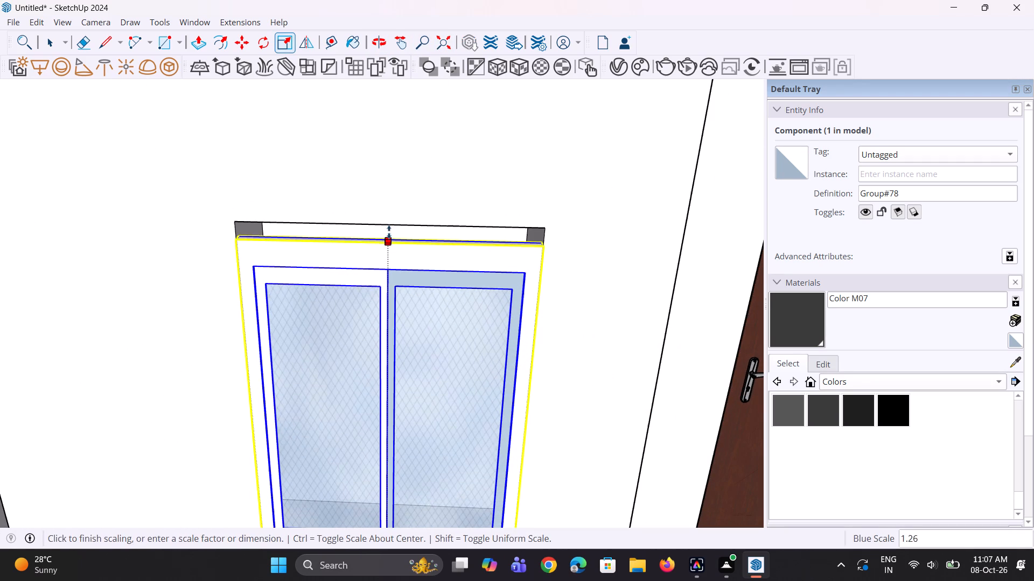
click(385, 222)
scroll(422, 393, down, 9)
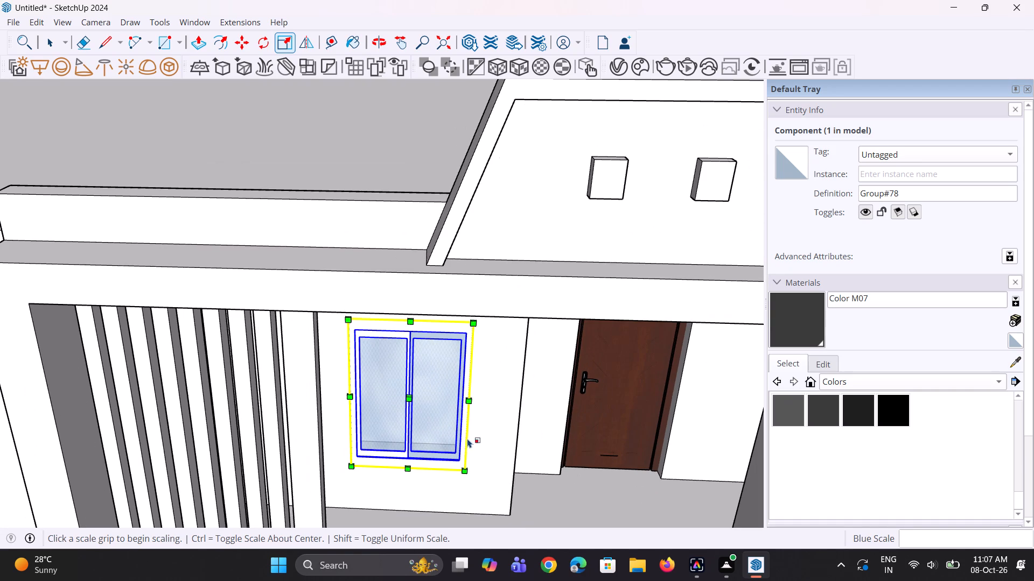
Set the window 1" back into its recess, and deselect it.
key(m)
click(464, 469)
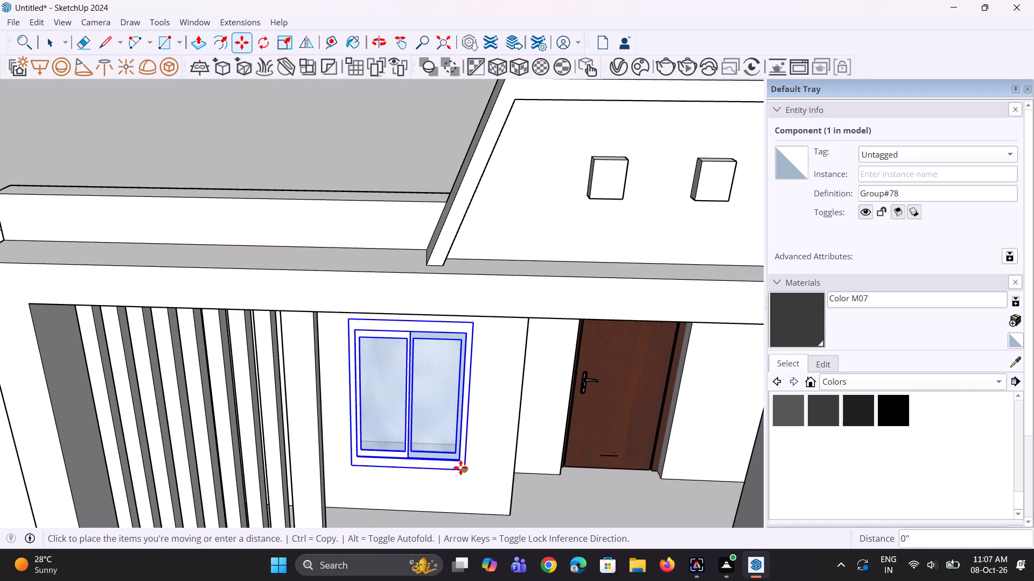
click(460, 463)
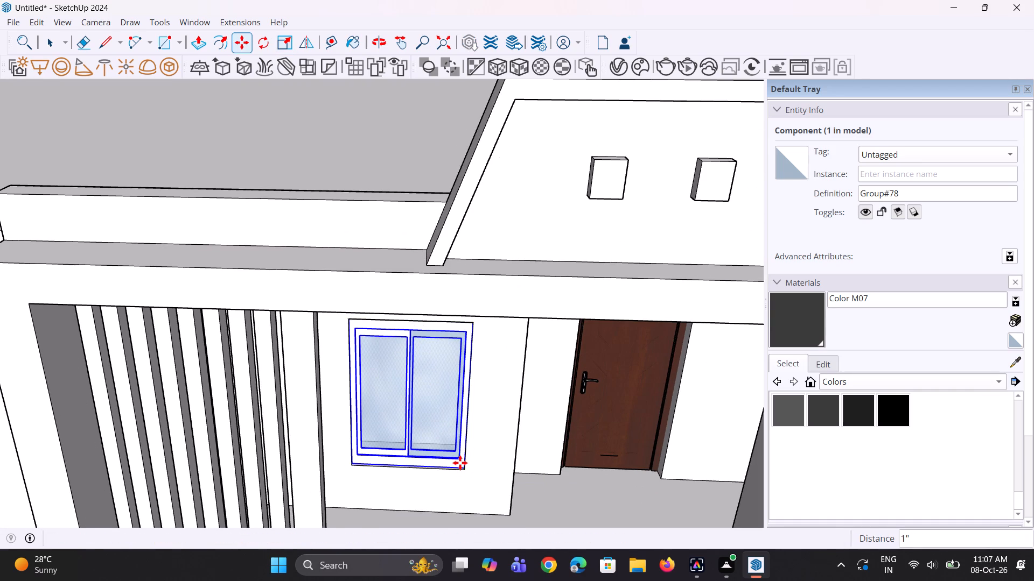
key(space)
key(space)
scroll(412, 452, down, 9)
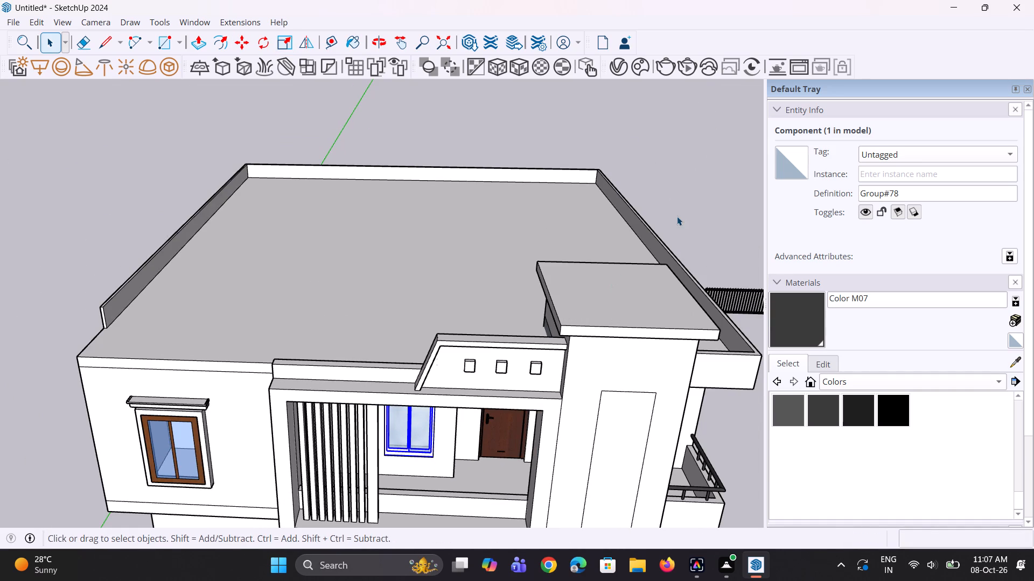
click(677, 216)
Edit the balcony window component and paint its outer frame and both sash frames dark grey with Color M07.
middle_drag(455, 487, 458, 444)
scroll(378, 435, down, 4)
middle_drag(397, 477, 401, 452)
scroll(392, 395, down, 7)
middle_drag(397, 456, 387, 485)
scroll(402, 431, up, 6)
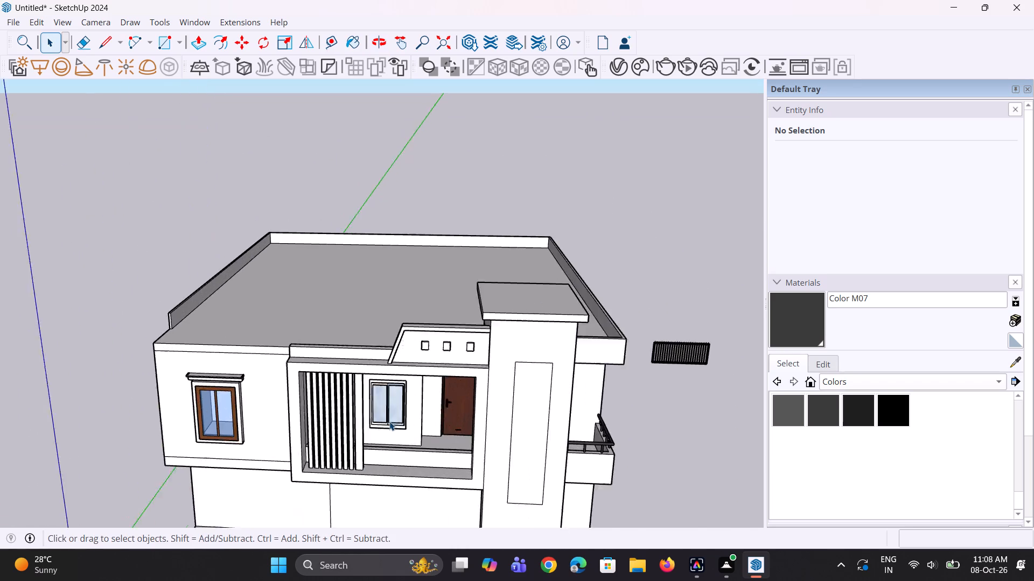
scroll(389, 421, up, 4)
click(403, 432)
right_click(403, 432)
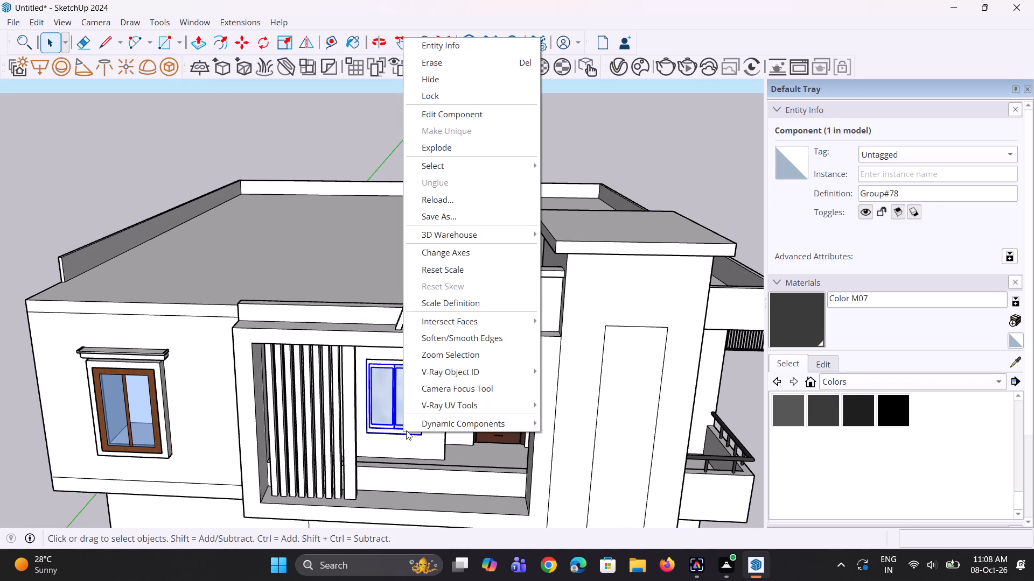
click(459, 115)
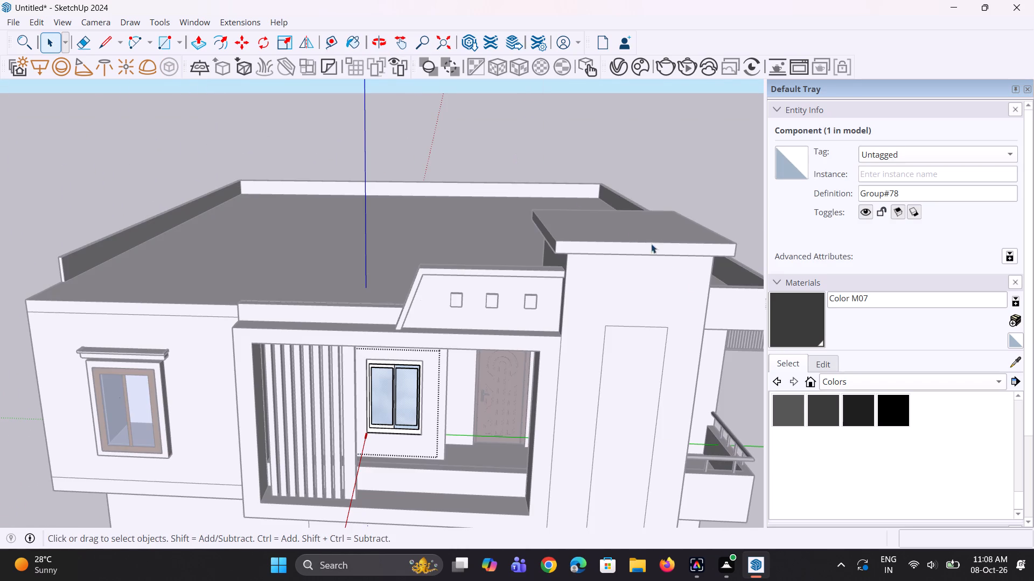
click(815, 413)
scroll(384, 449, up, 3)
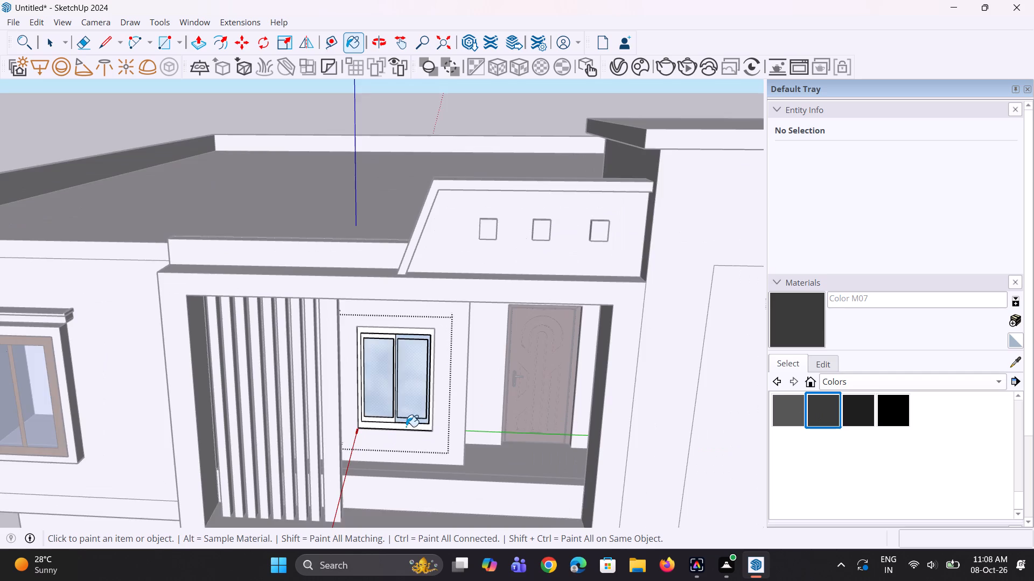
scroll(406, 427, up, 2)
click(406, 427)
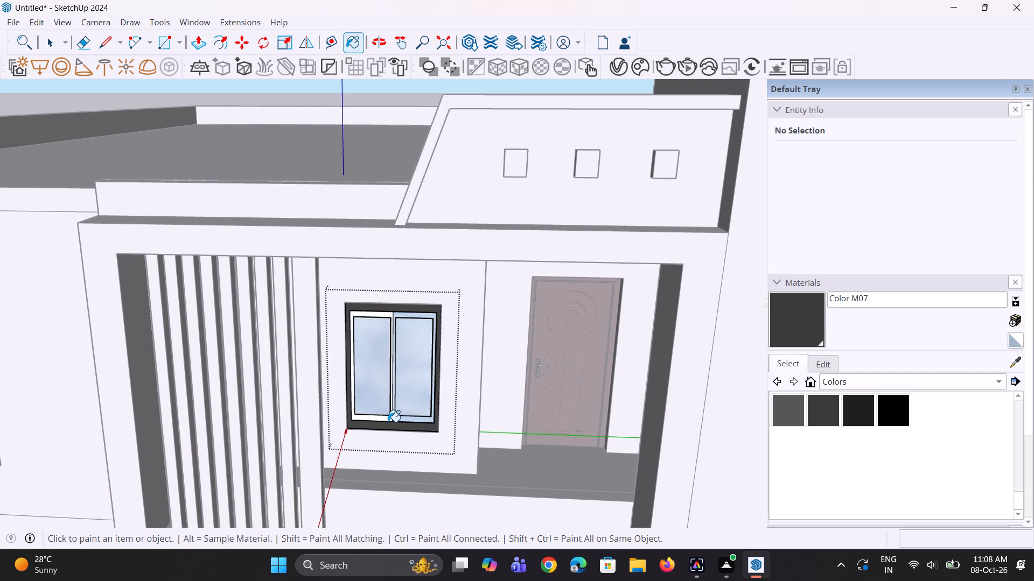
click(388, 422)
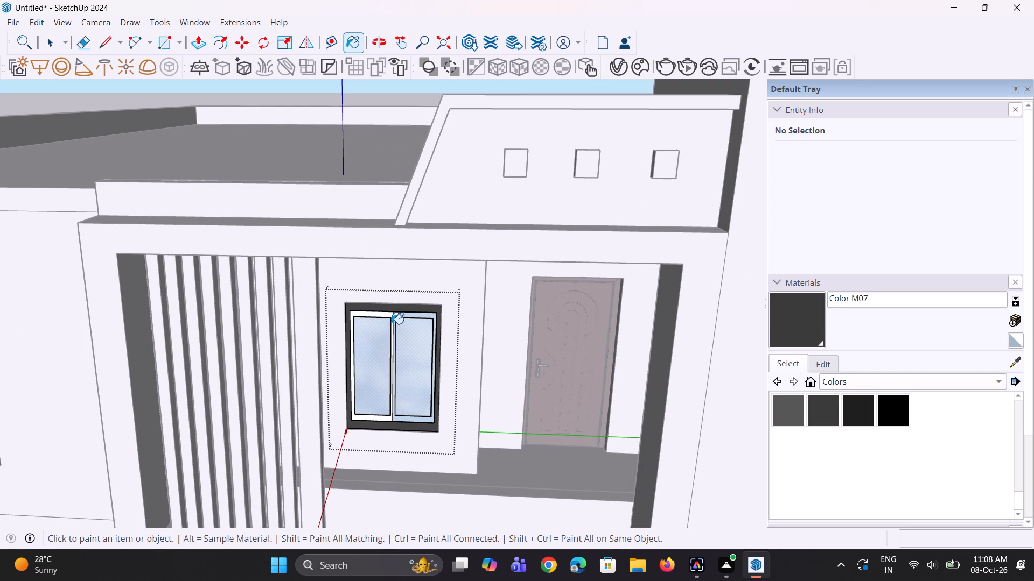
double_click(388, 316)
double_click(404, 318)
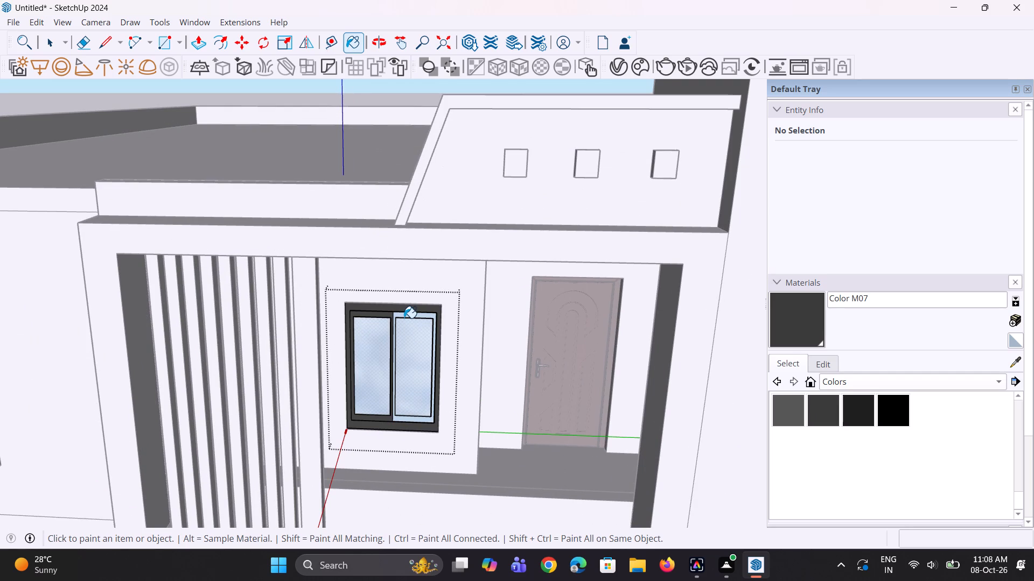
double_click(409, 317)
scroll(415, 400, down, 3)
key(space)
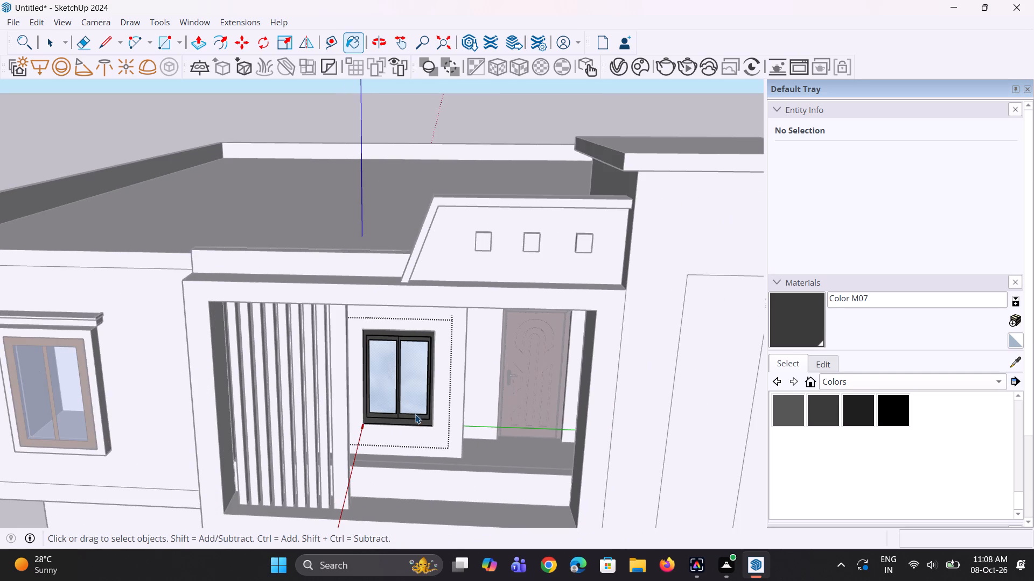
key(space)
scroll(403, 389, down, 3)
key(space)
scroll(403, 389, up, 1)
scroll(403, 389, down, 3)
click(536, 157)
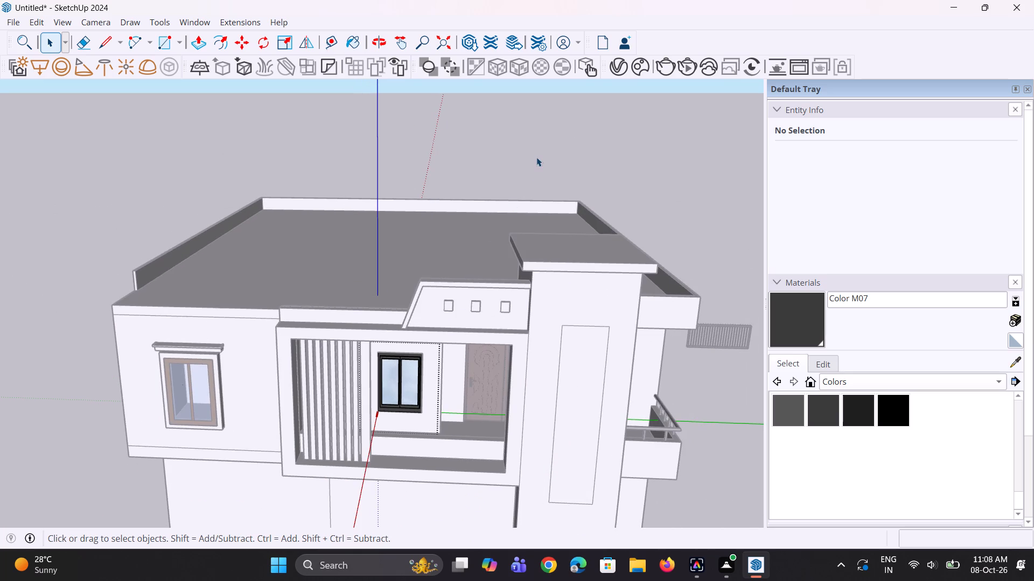
Sample Wood Veneer 01 from the side window's frame and paint the balcony window's outer frame and both sashes with it.
middle_drag(424, 379, 440, 349)
scroll(441, 336, down, 8)
middle_drag(422, 418, 420, 429)
scroll(418, 412, up, 8)
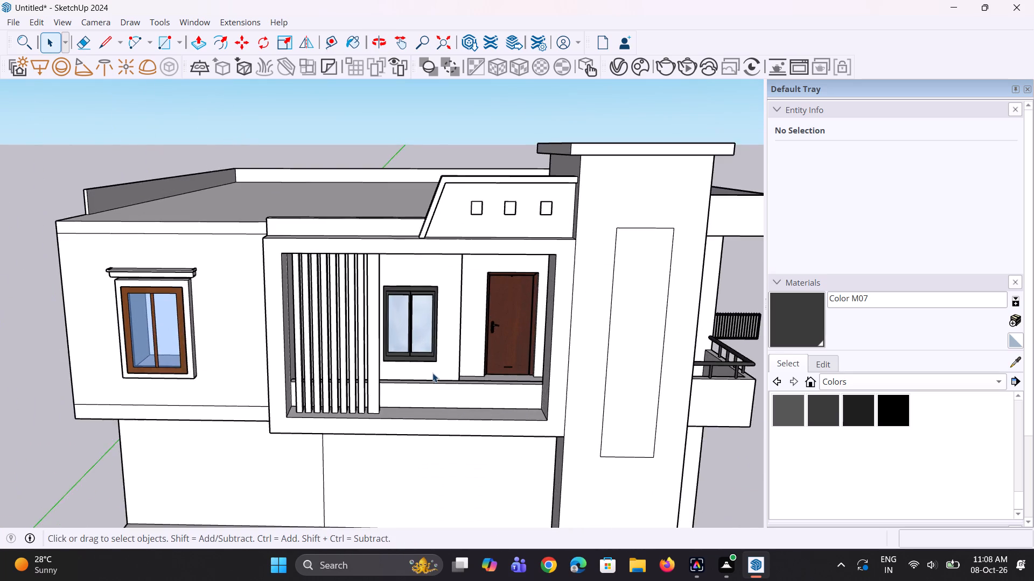
scroll(432, 373, up, 2)
click(1019, 359)
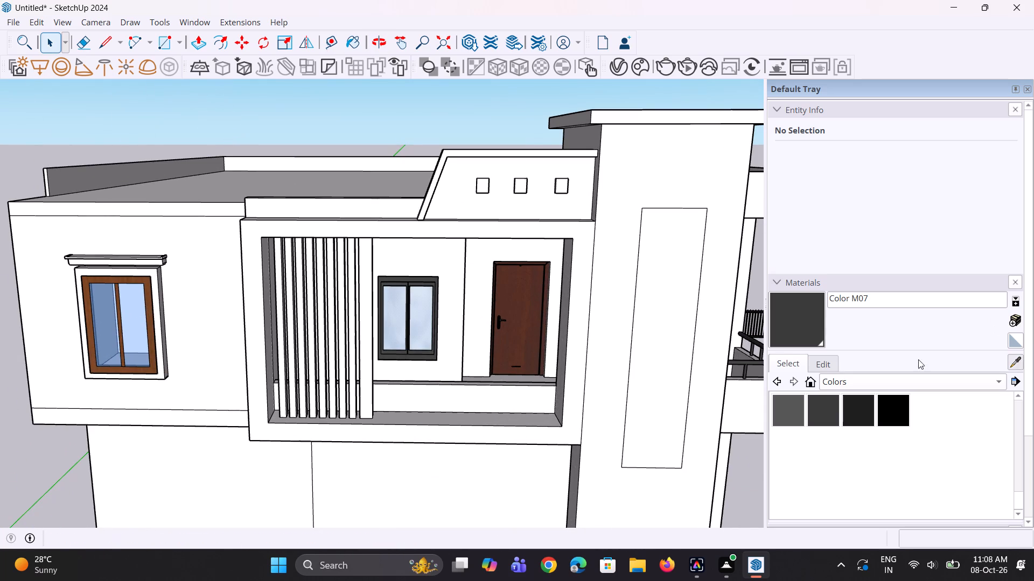
click(151, 370)
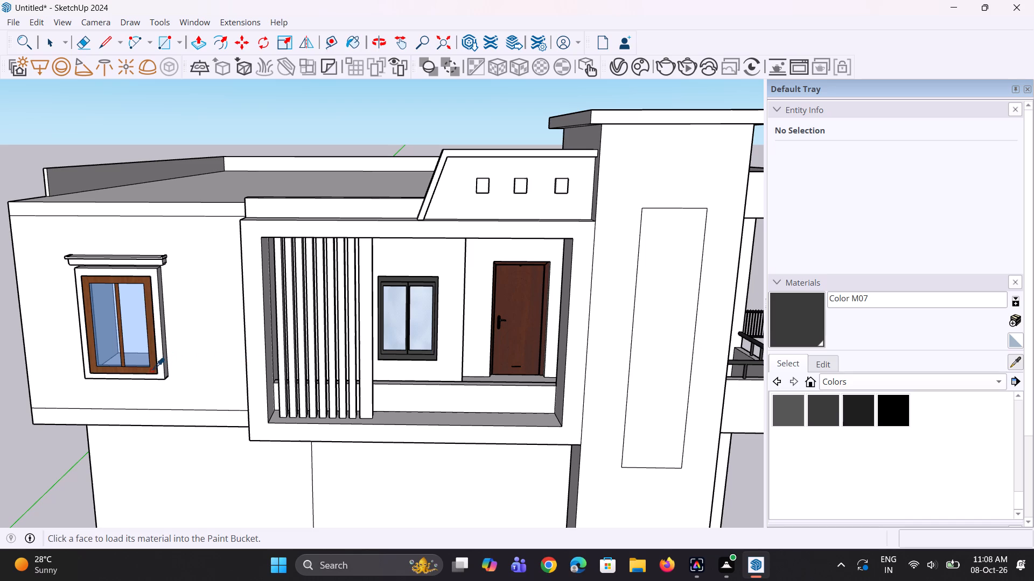
scroll(367, 357, up, 2)
right_click(393, 353)
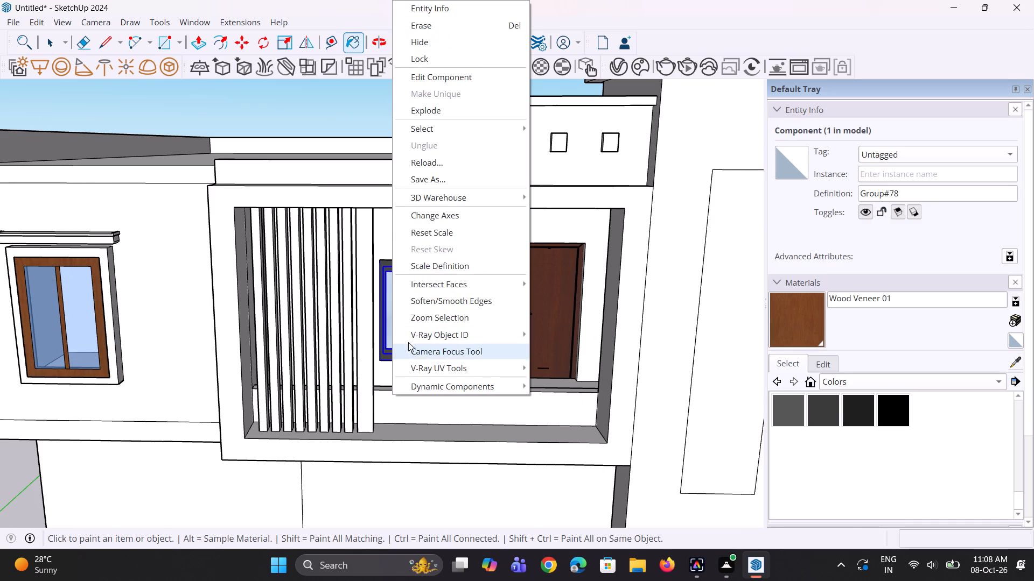
click(459, 76)
scroll(415, 342, up, 2)
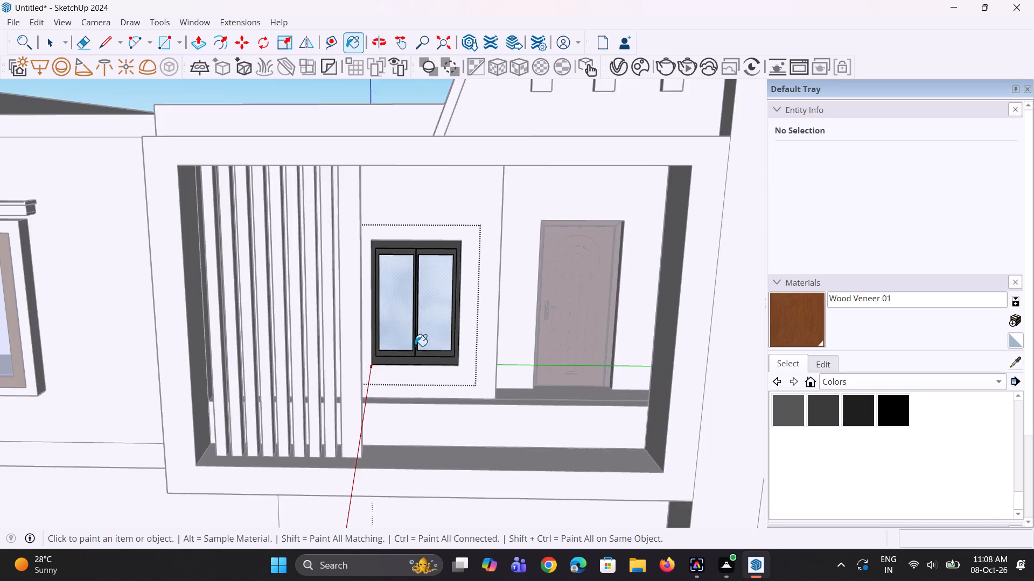
scroll(415, 346, up, 3)
click(411, 358)
double_click(401, 362)
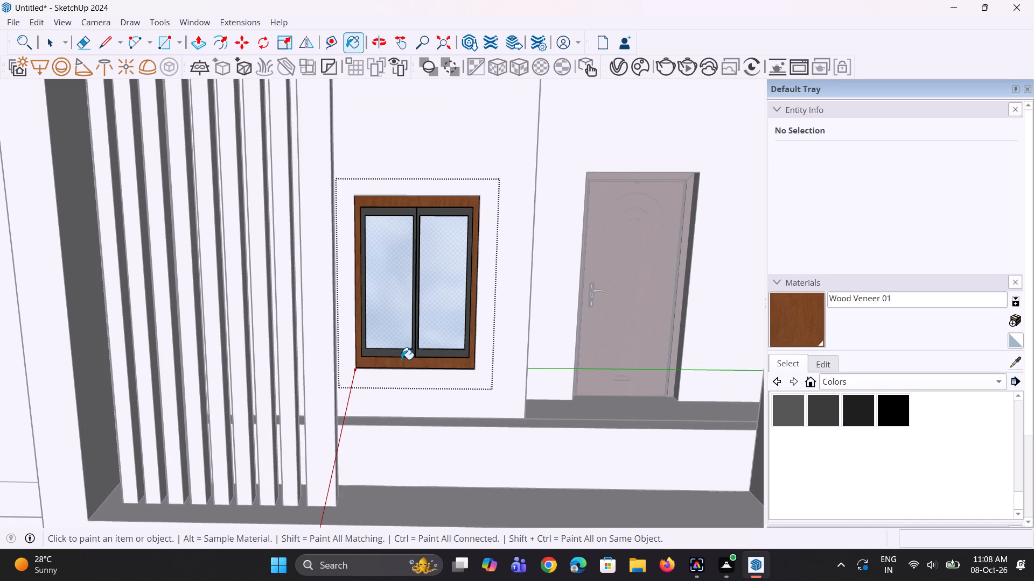
double_click(401, 355)
double_click(421, 355)
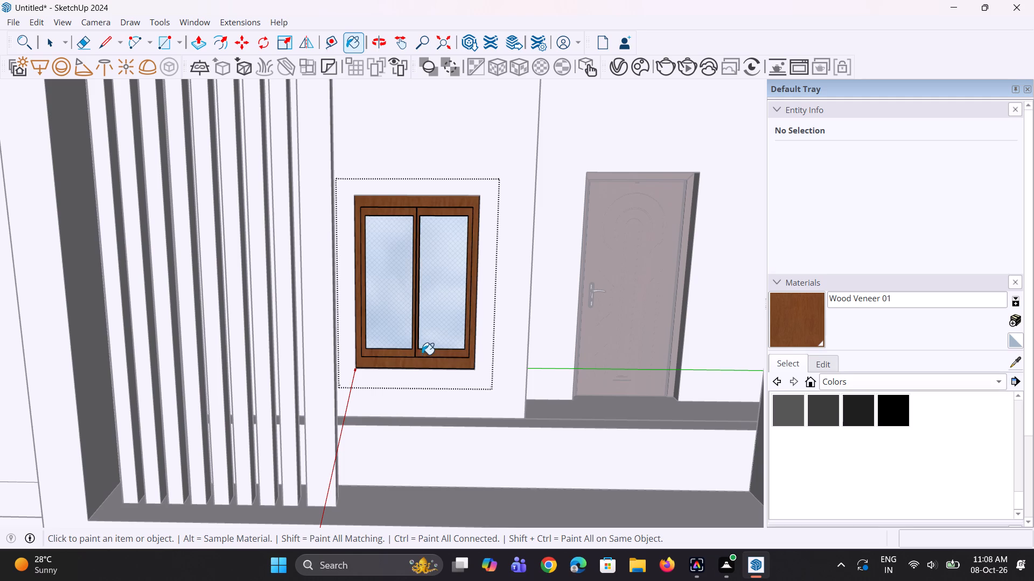
scroll(438, 352, down, 8)
key(space)
key(space)
click(424, 121)
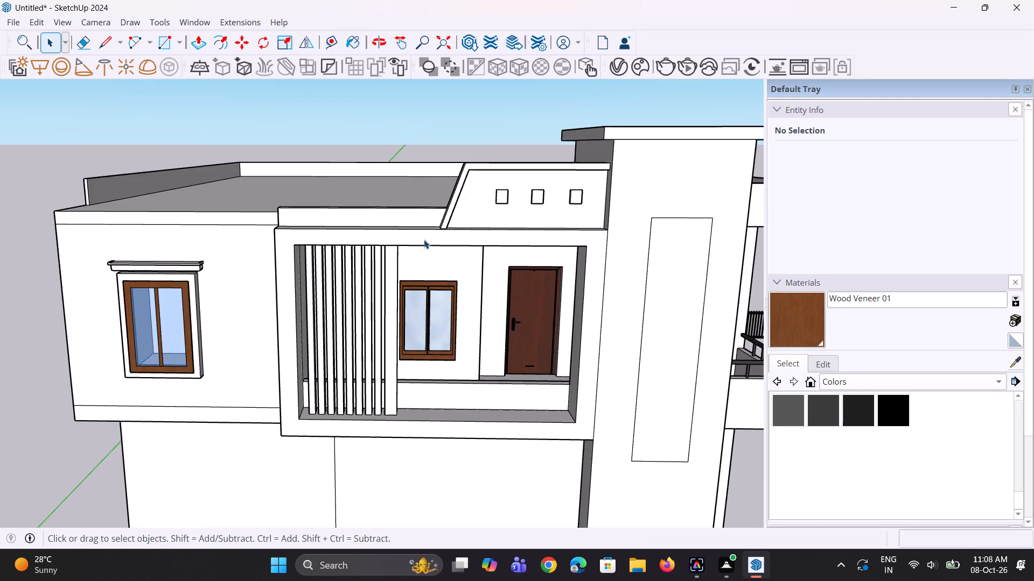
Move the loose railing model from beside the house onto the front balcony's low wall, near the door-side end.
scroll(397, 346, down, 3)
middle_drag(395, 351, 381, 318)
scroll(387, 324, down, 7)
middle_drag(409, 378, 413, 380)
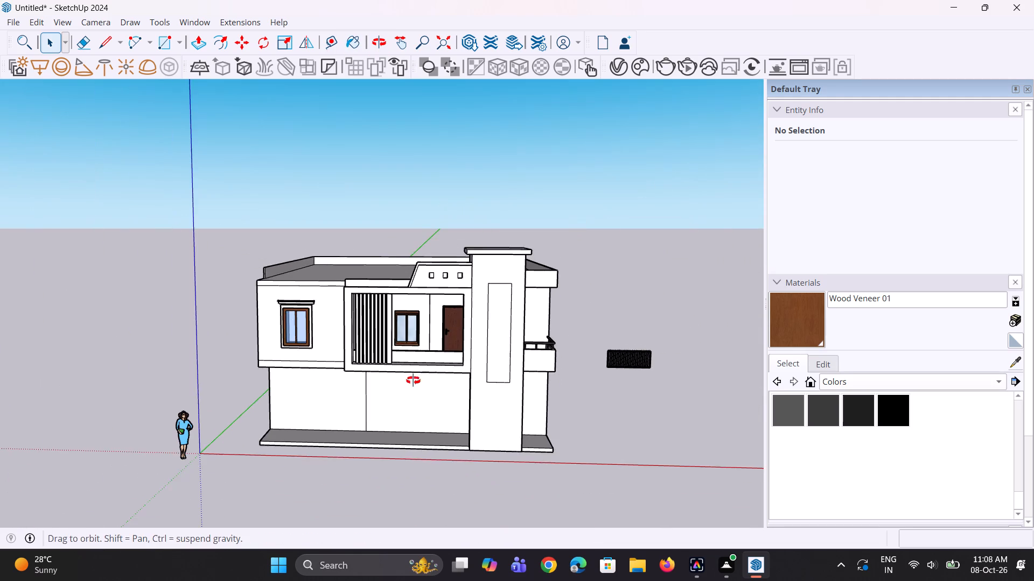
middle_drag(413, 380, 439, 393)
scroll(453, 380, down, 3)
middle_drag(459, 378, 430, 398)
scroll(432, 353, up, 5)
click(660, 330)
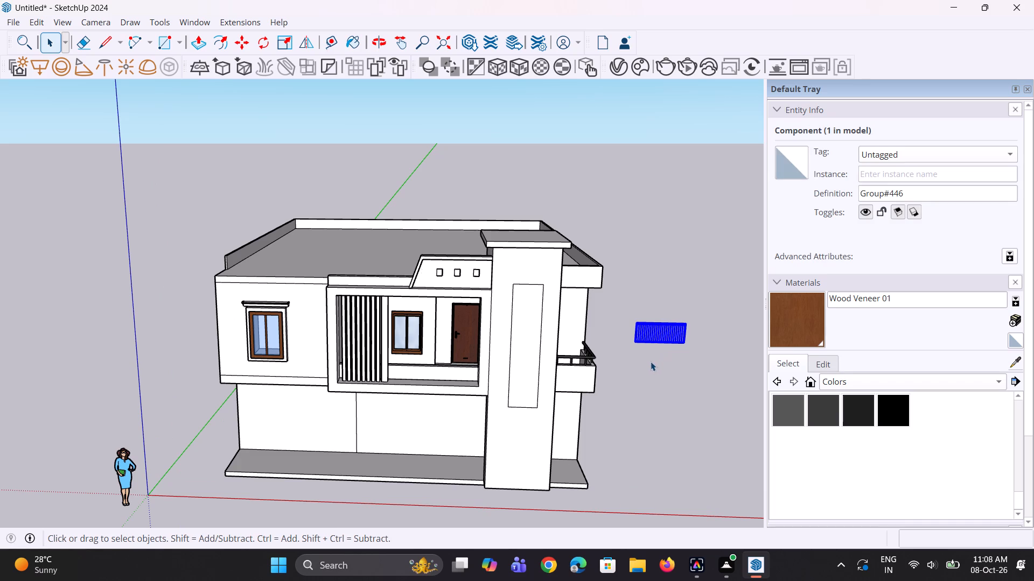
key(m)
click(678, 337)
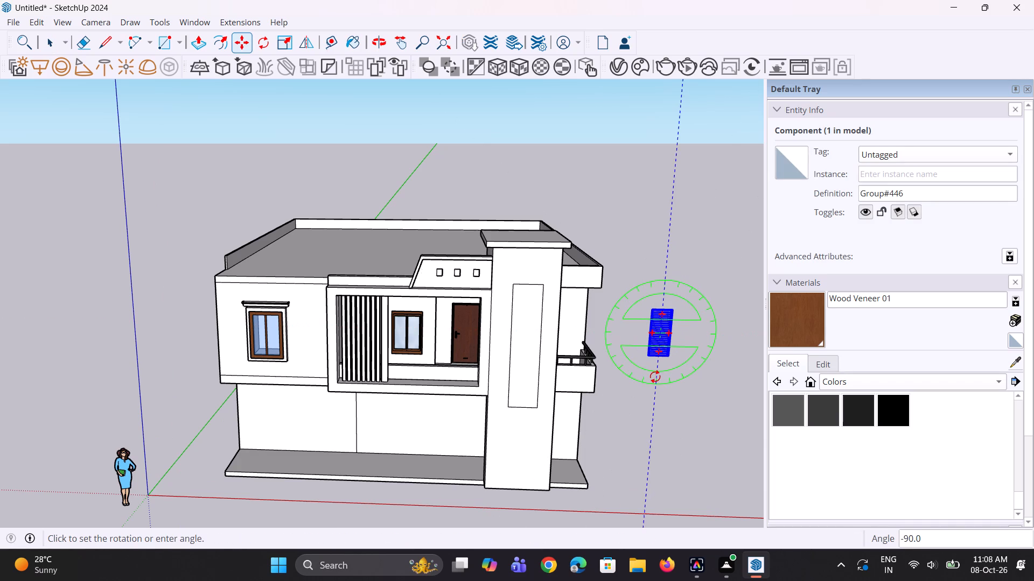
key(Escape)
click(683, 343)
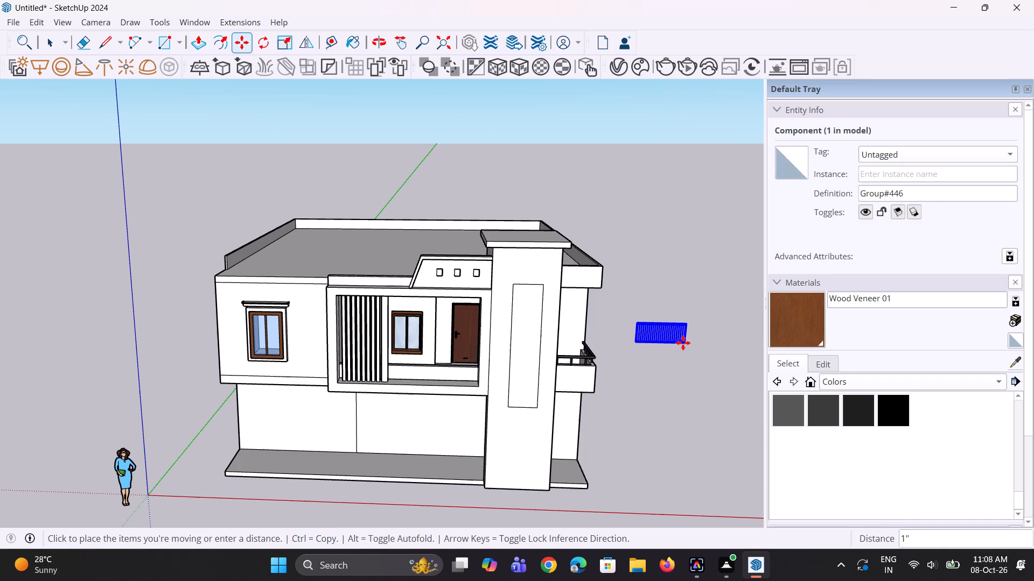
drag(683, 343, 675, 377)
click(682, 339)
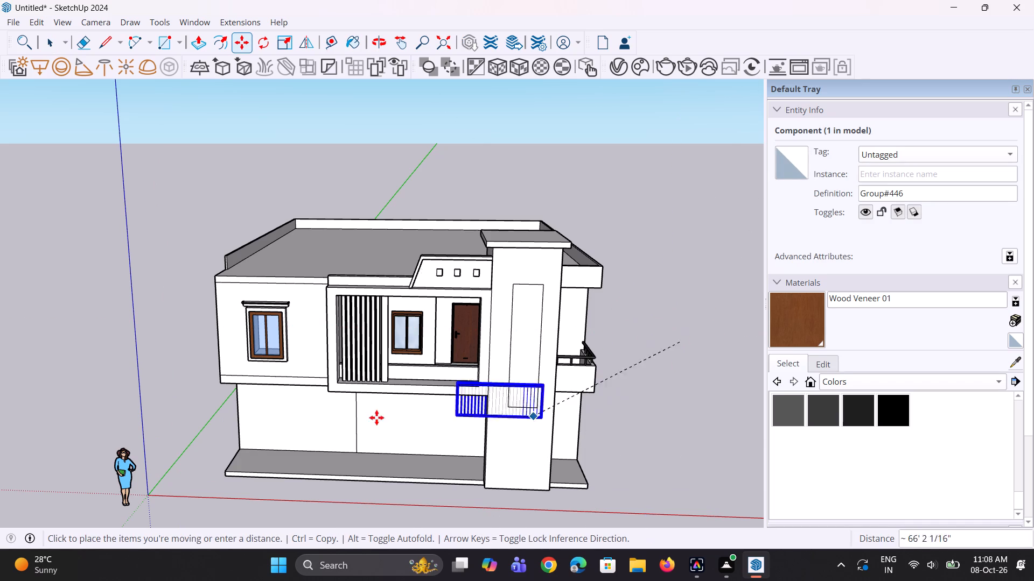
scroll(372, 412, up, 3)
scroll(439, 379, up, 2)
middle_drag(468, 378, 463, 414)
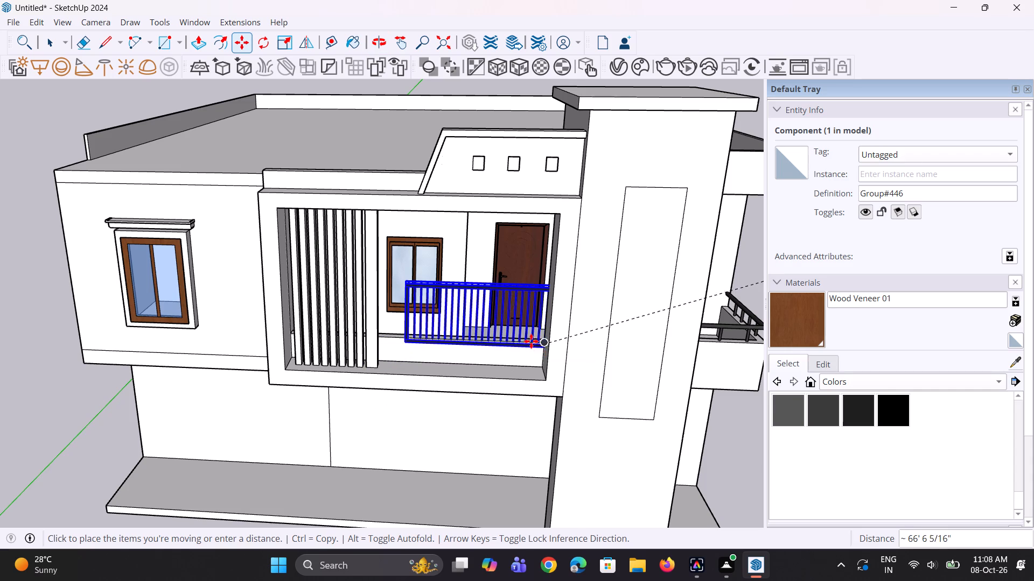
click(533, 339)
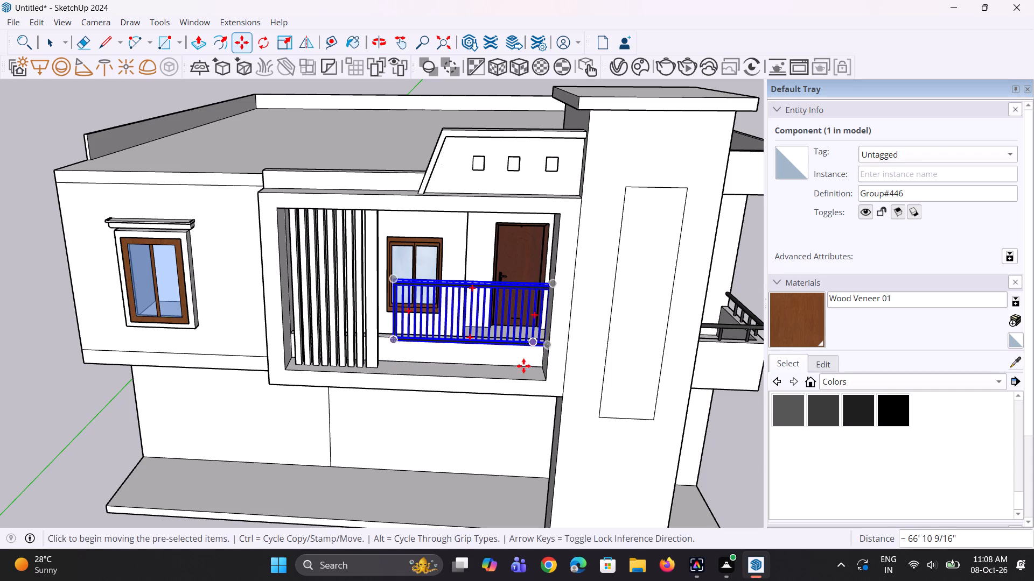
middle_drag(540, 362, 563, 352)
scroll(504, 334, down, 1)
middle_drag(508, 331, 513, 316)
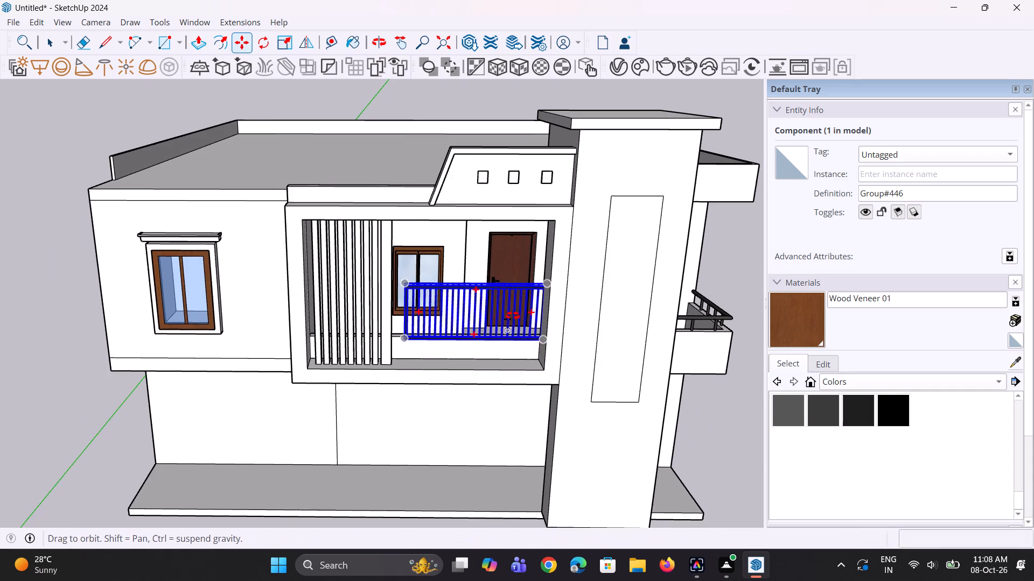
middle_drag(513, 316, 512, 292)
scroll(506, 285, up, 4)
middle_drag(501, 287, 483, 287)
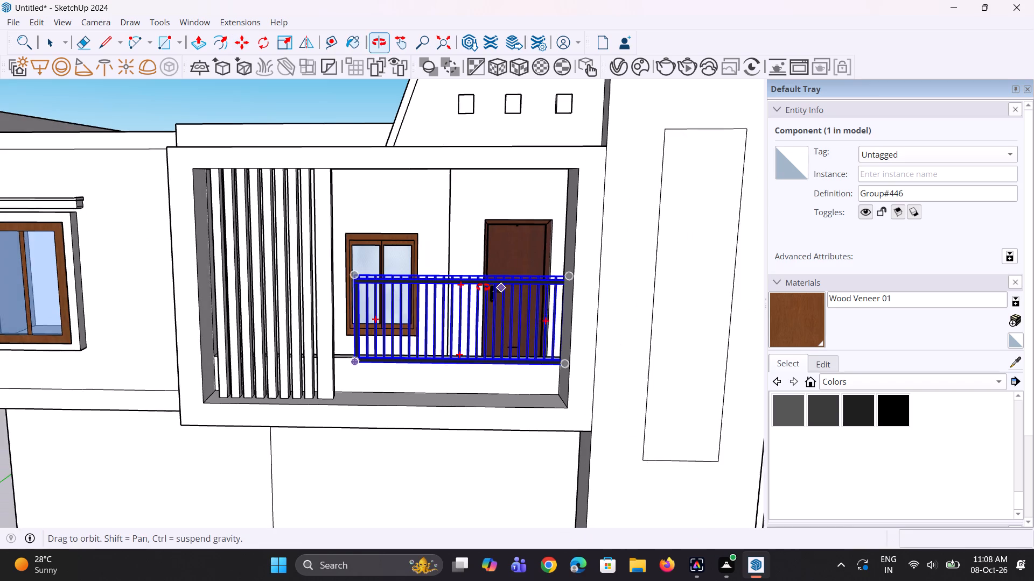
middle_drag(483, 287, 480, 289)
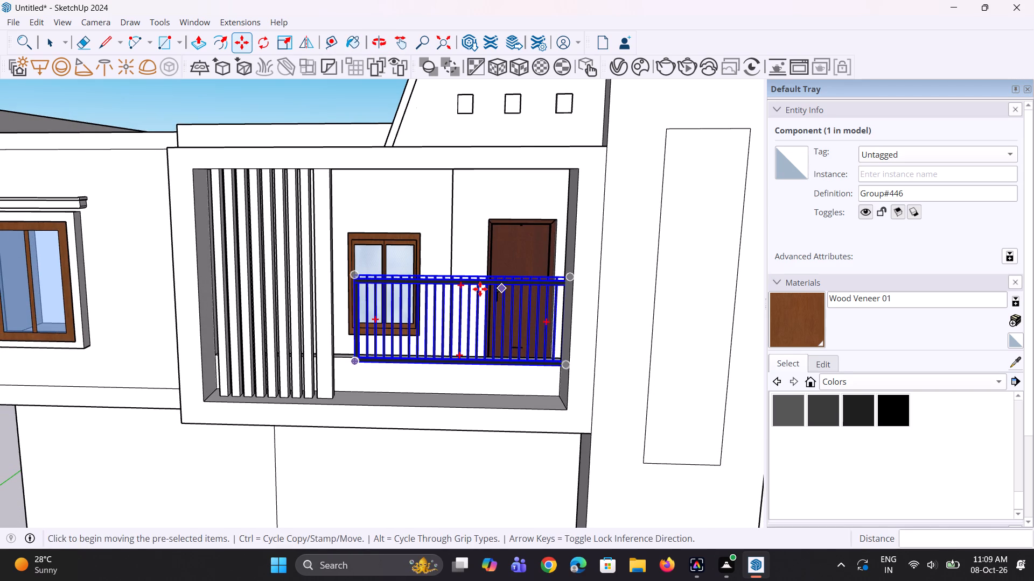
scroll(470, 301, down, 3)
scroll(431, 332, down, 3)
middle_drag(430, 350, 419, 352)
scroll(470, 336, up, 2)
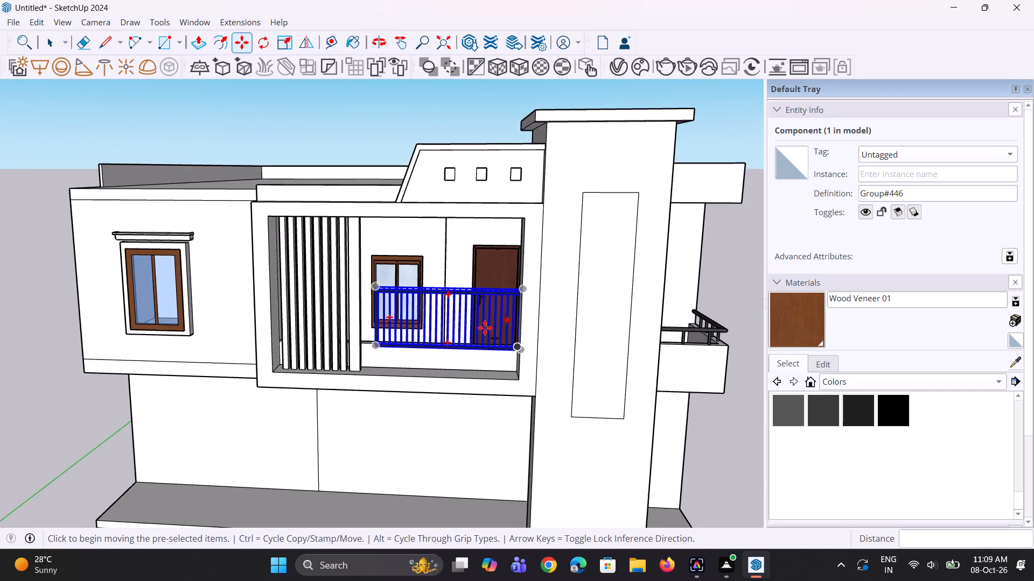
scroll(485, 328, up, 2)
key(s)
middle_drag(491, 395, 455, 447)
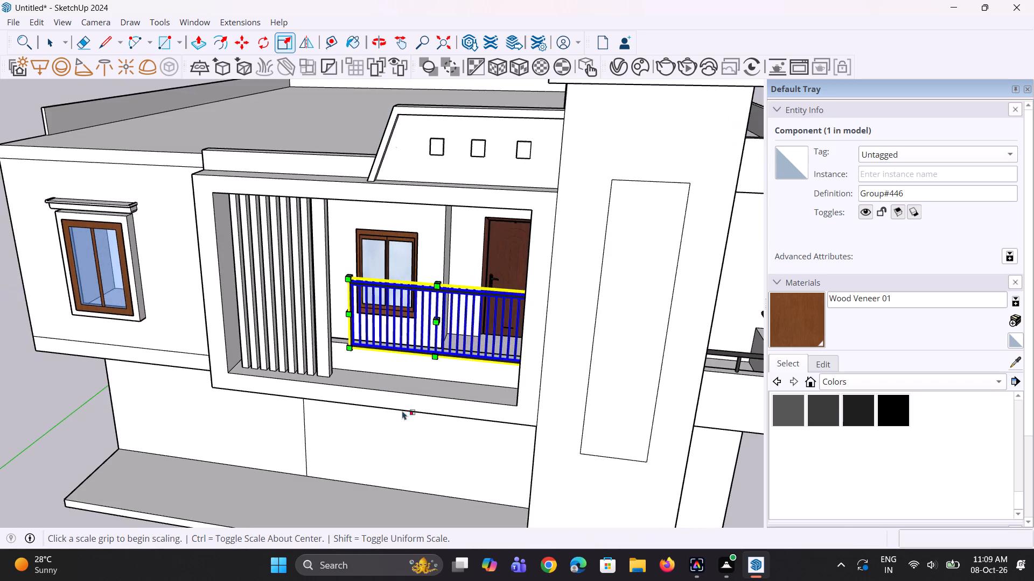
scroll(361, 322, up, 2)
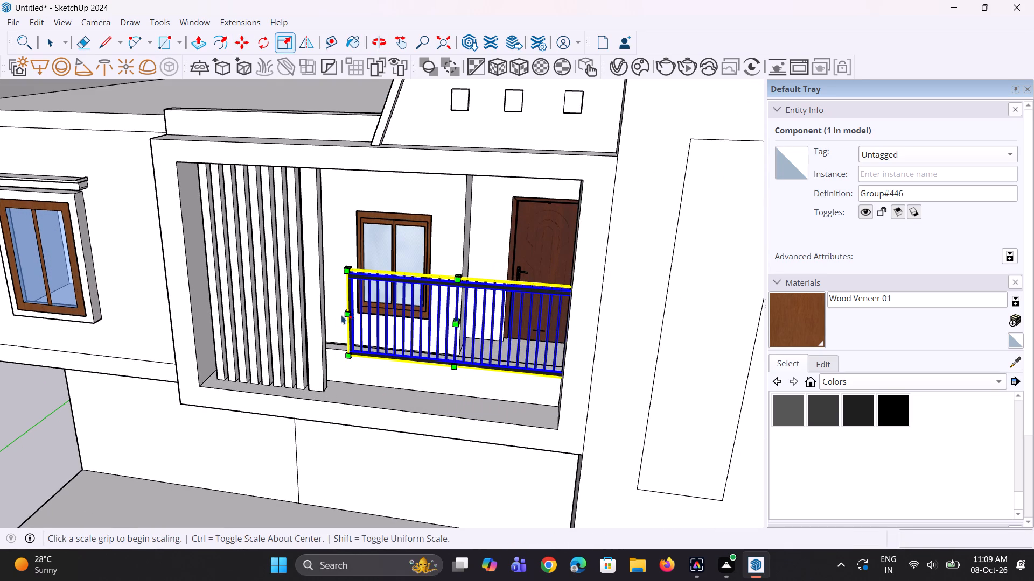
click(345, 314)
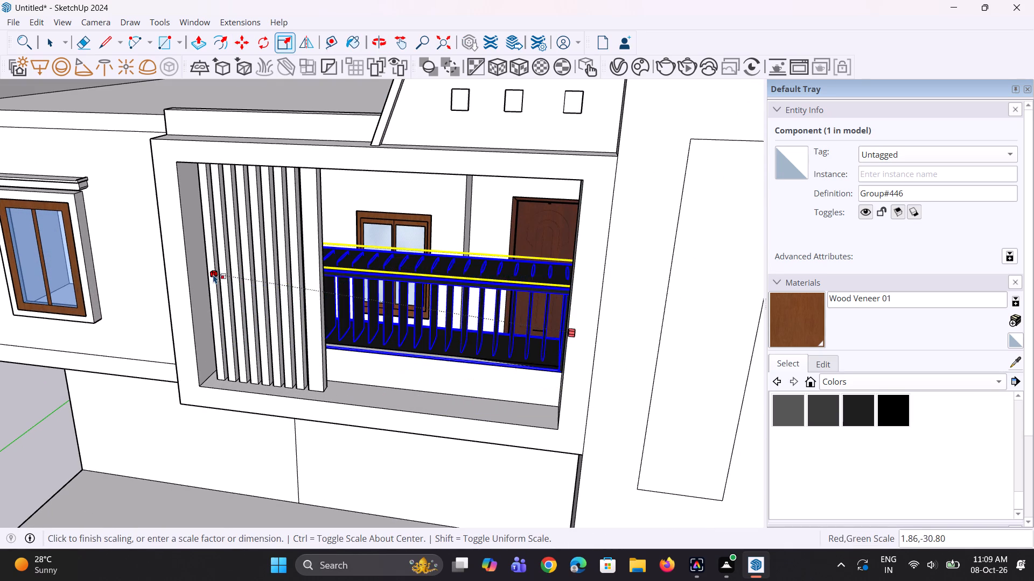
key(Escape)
Delete the railing model from the front balcony.
key(Delete)
Examine the front balcony's low parapet wall up close where its end meets the door-side wall.
scroll(402, 325, down, 1)
middle_drag(401, 328, 464, 311)
scroll(374, 370, down, 3)
scroll(375, 357, up, 3)
middle_drag(378, 342, 388, 328)
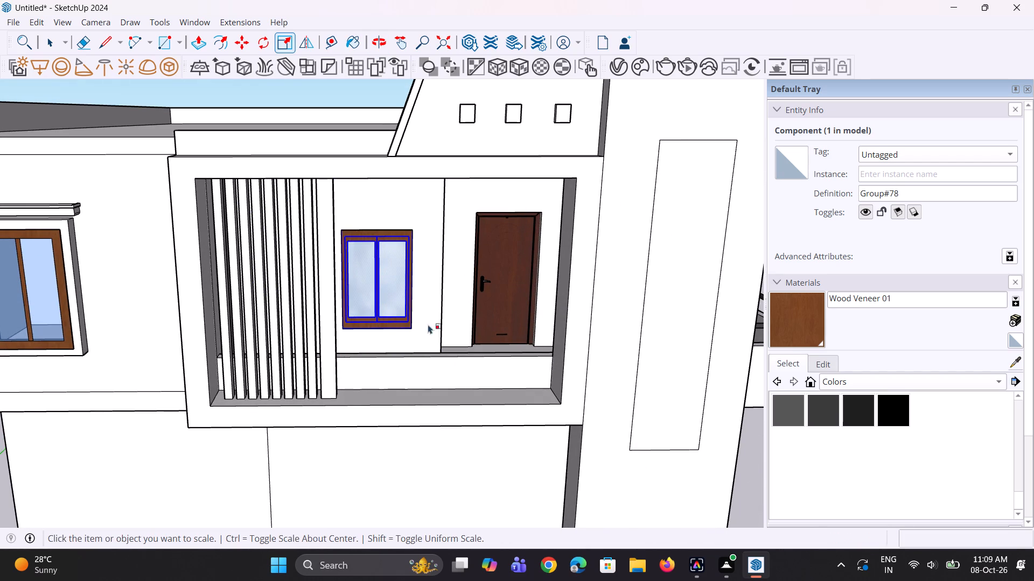
scroll(602, 348, down, 1)
middle_drag(602, 348, 578, 406)
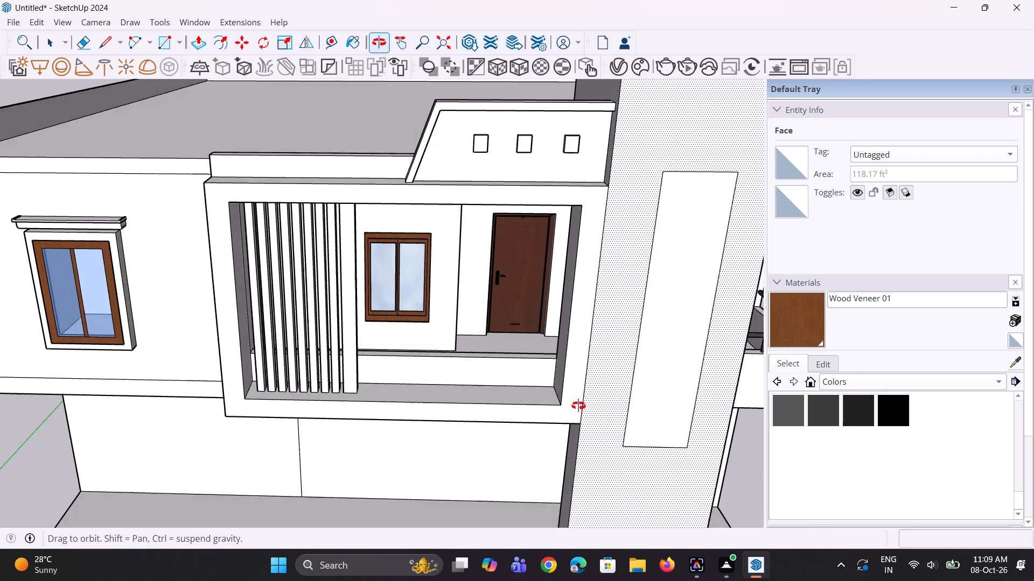
middle_drag(578, 406, 575, 415)
scroll(552, 360, up, 3)
middle_drag(548, 361, 552, 393)
scroll(550, 357, up, 3)
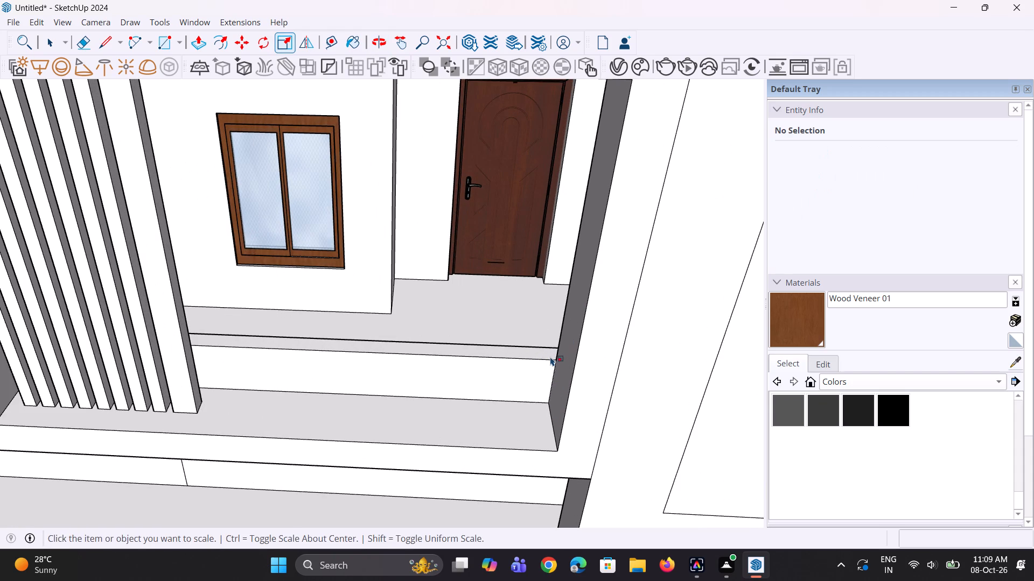
key(o)
scroll(550, 357, up, 2)
key(space)
key(space)
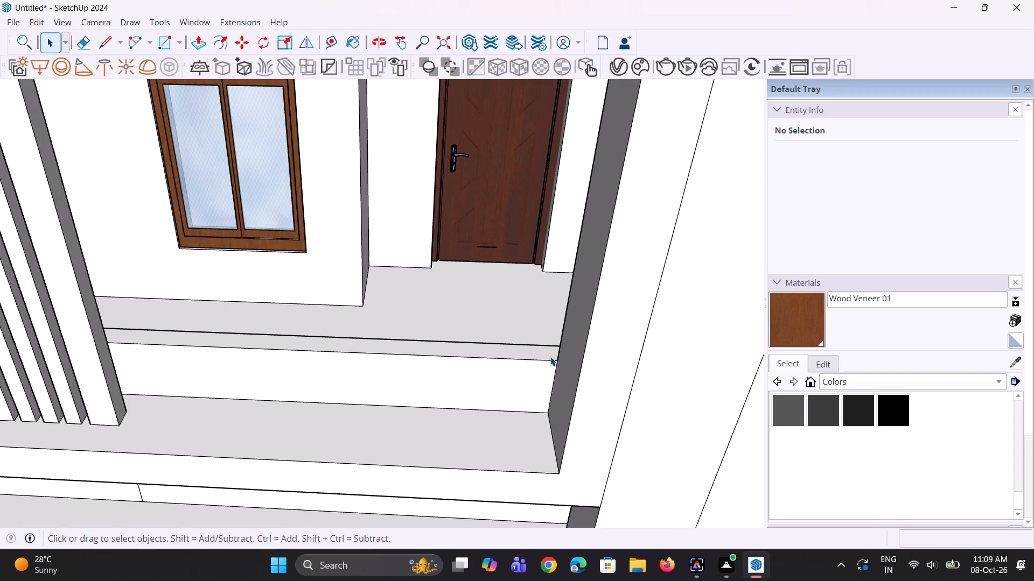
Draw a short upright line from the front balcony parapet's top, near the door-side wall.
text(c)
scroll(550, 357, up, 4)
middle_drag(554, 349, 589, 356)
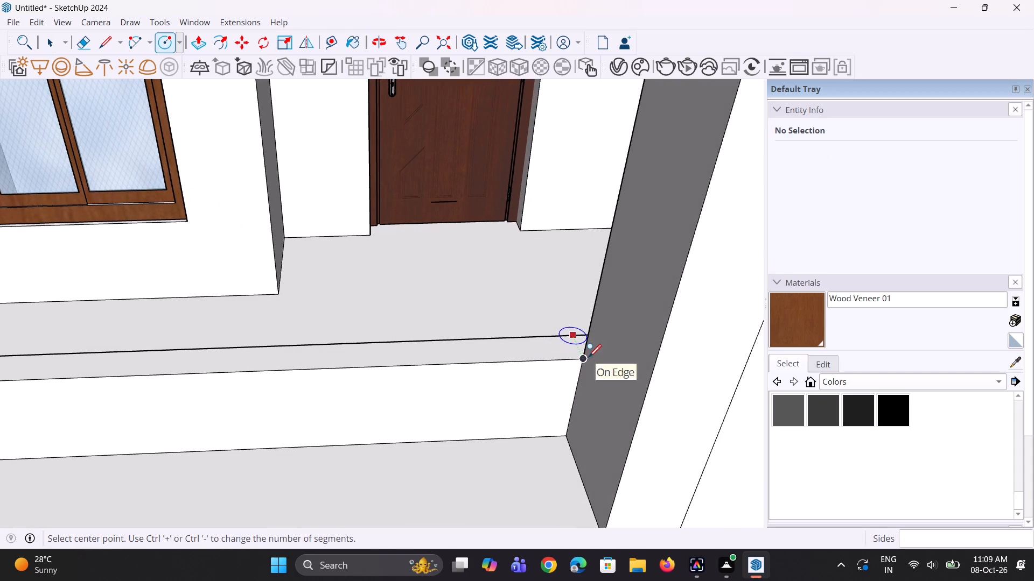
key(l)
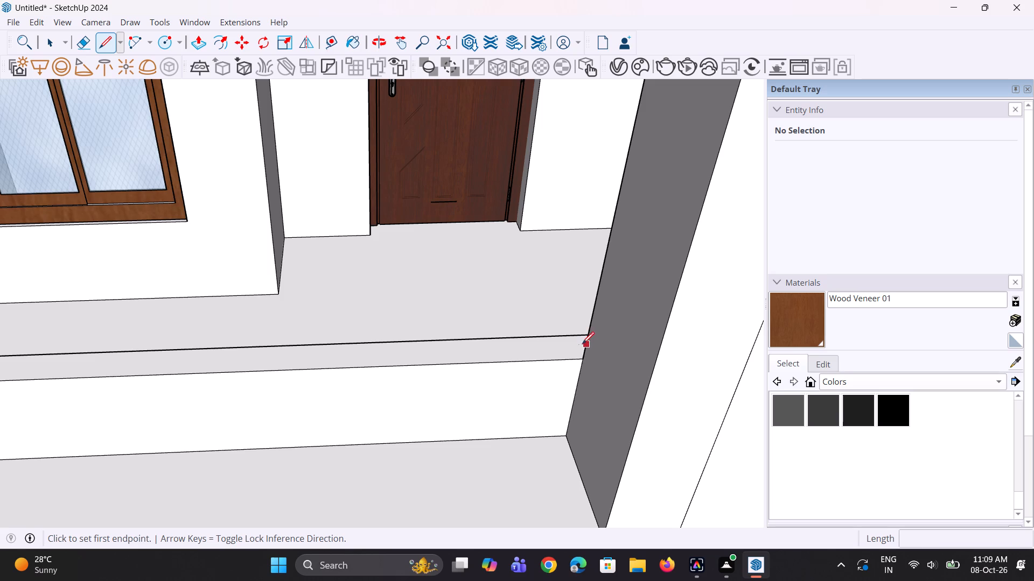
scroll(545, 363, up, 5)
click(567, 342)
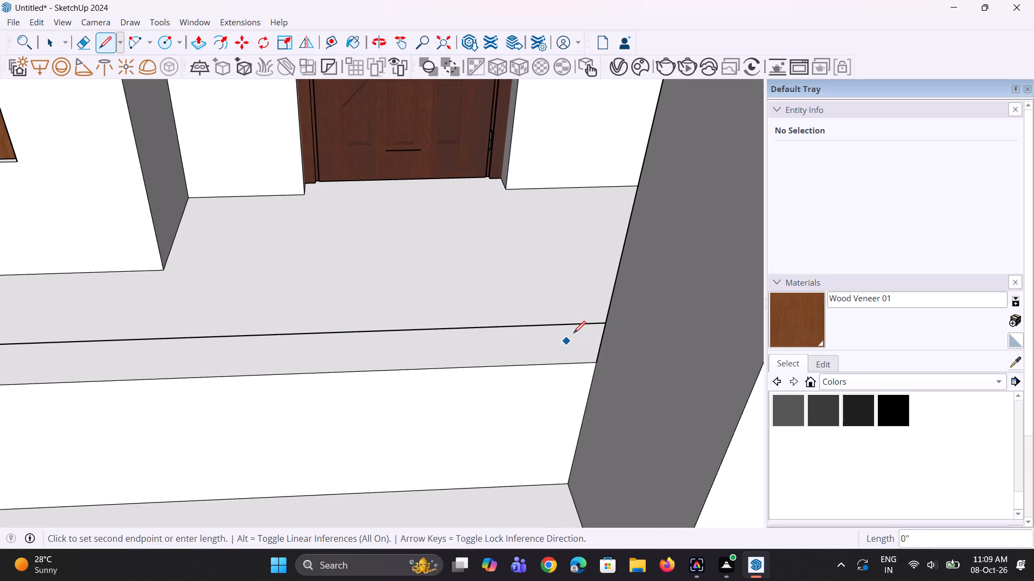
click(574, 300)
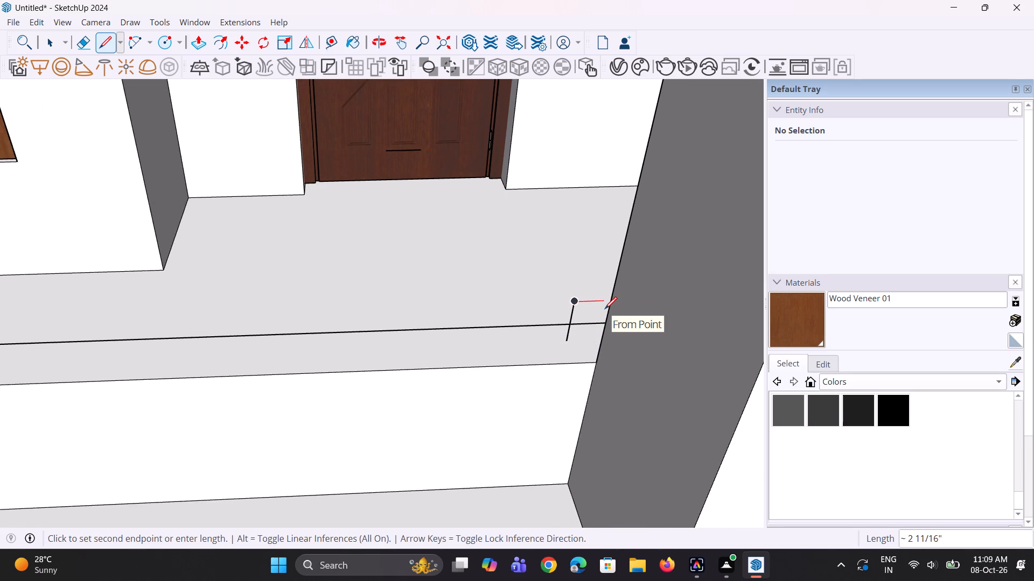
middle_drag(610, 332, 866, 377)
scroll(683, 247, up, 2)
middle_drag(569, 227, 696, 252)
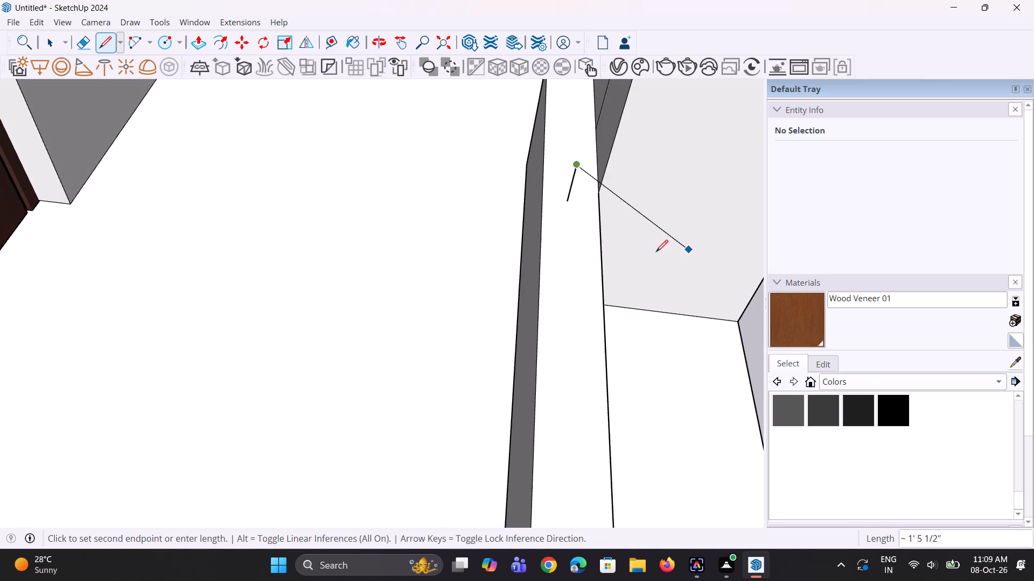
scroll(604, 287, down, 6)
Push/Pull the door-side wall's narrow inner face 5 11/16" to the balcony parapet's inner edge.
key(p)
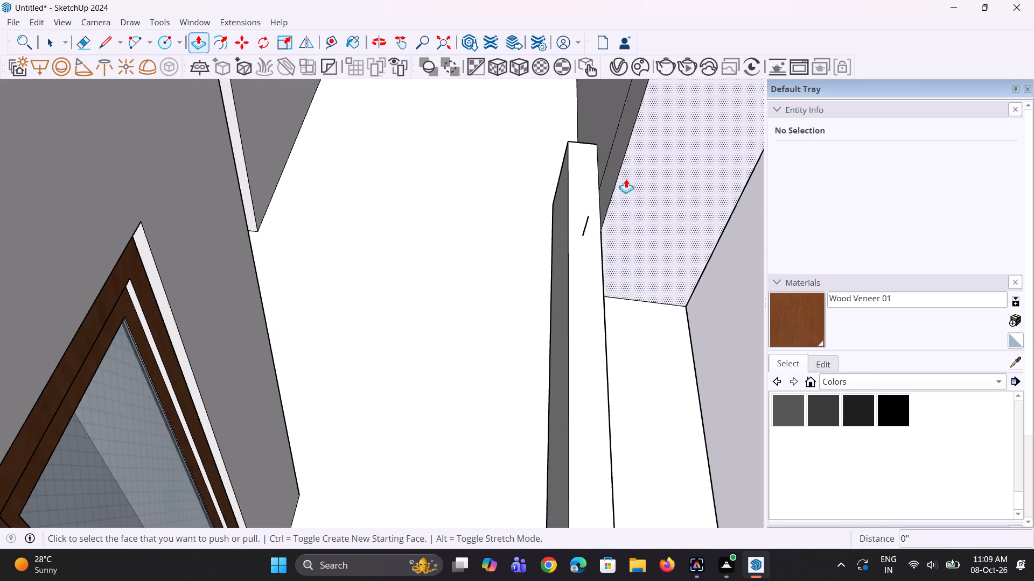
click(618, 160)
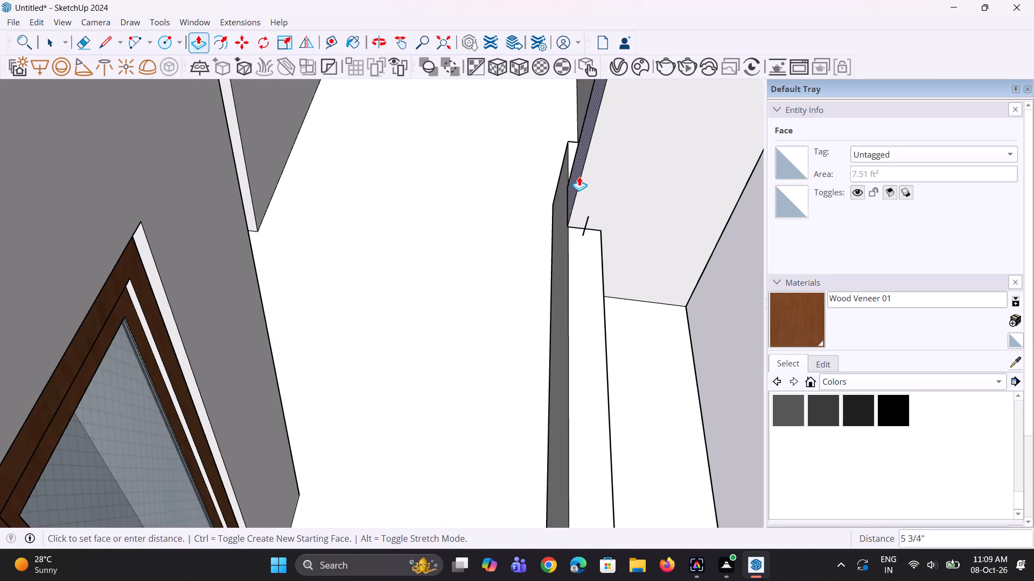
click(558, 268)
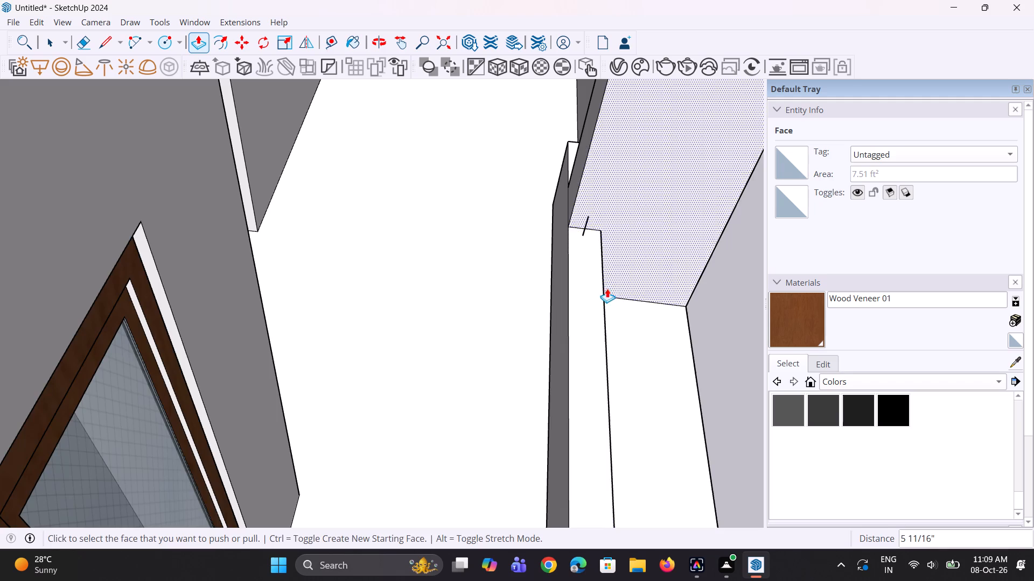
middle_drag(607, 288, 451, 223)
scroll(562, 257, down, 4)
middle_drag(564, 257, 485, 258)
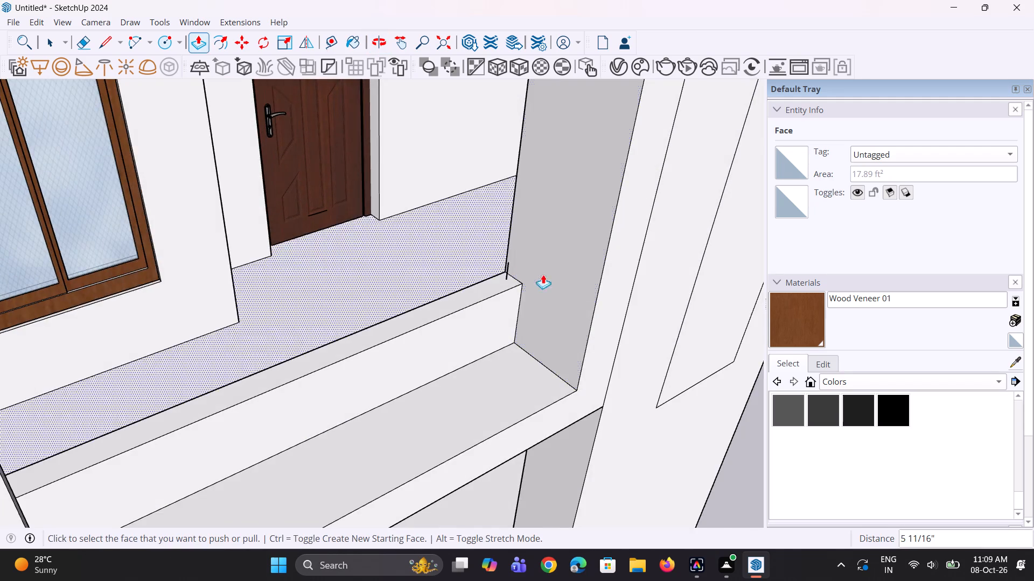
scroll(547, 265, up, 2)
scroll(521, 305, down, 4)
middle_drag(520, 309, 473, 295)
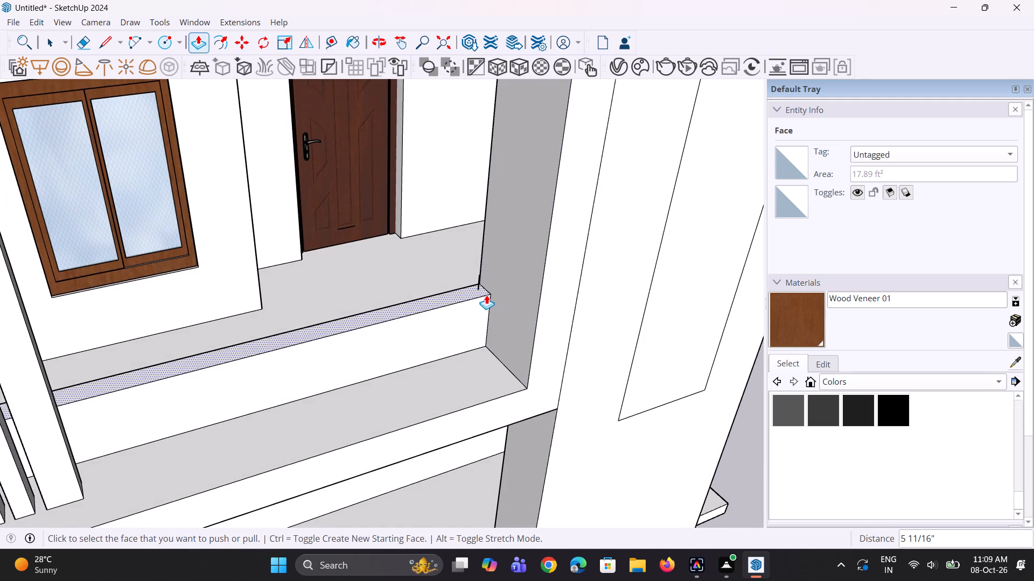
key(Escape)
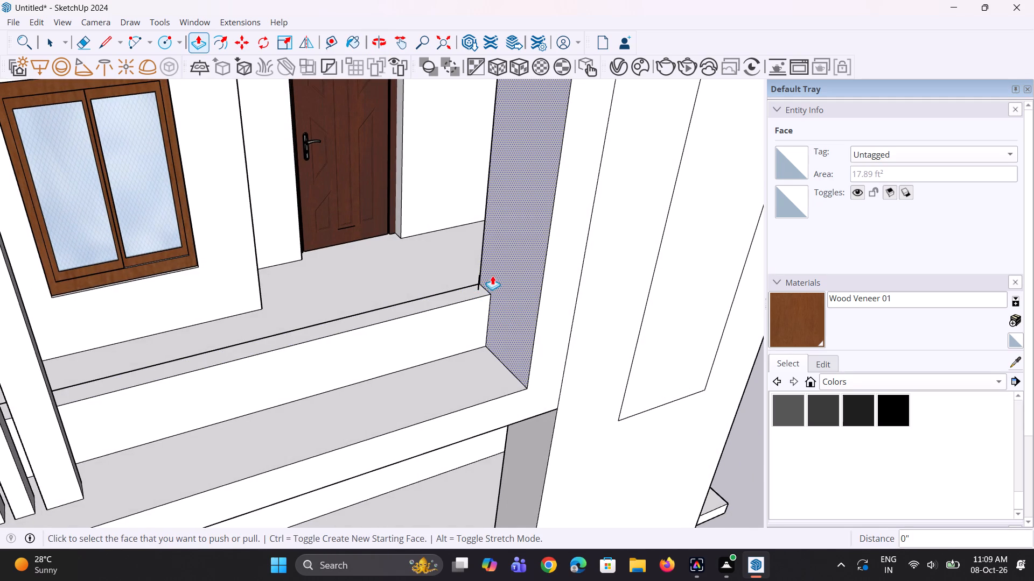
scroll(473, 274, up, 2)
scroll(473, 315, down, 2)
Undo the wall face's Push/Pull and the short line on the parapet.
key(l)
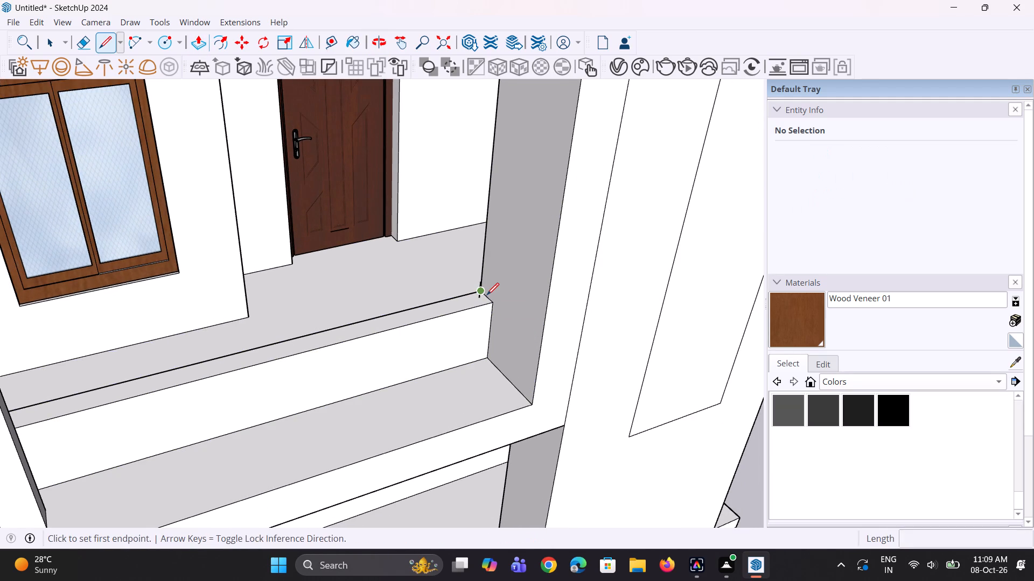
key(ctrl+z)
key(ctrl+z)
Push/Pull the door-side wall's narrow inner face 5 11/16" so it aligns with the balcony parapet's inner edge.
ctrl+middle_drag(507, 360, 655, 407)
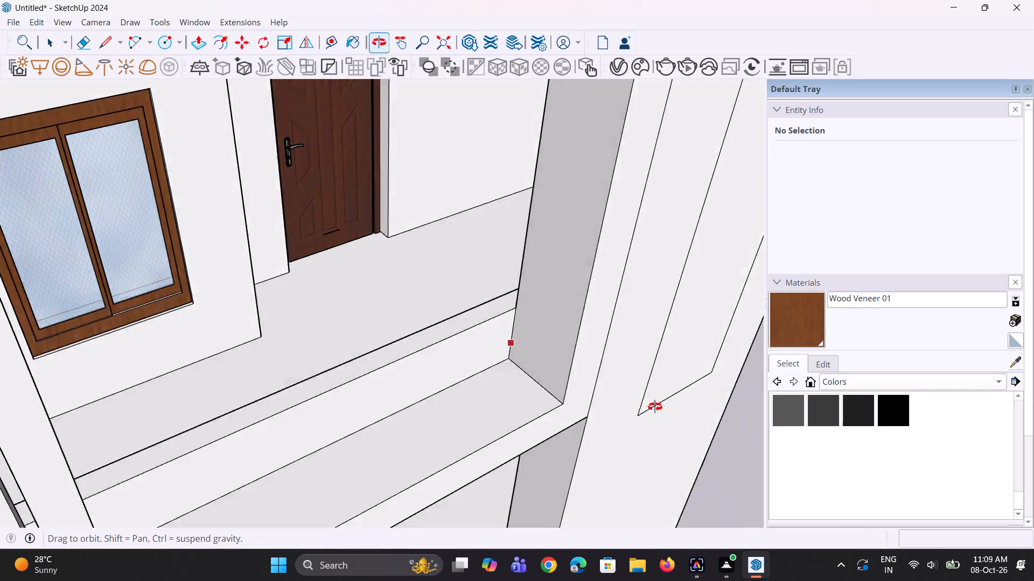
ctrl+middle_drag(655, 407, 692, 408)
scroll(546, 272, up, 6)
middle_drag(590, 274, 616, 282)
scroll(588, 188, up, 2)
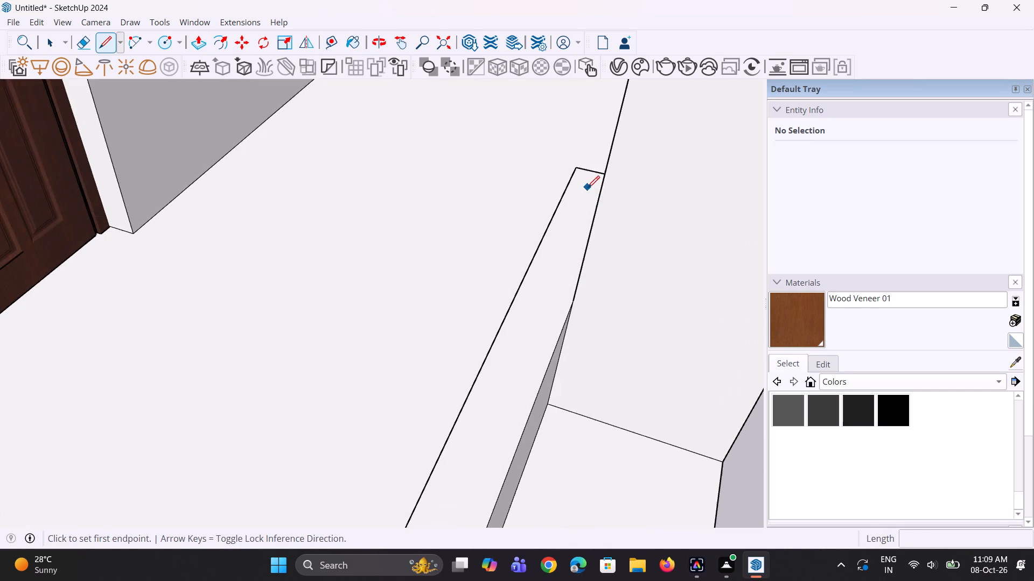
scroll(588, 188, up, 2)
middle_drag(623, 220, 660, 242)
key(p)
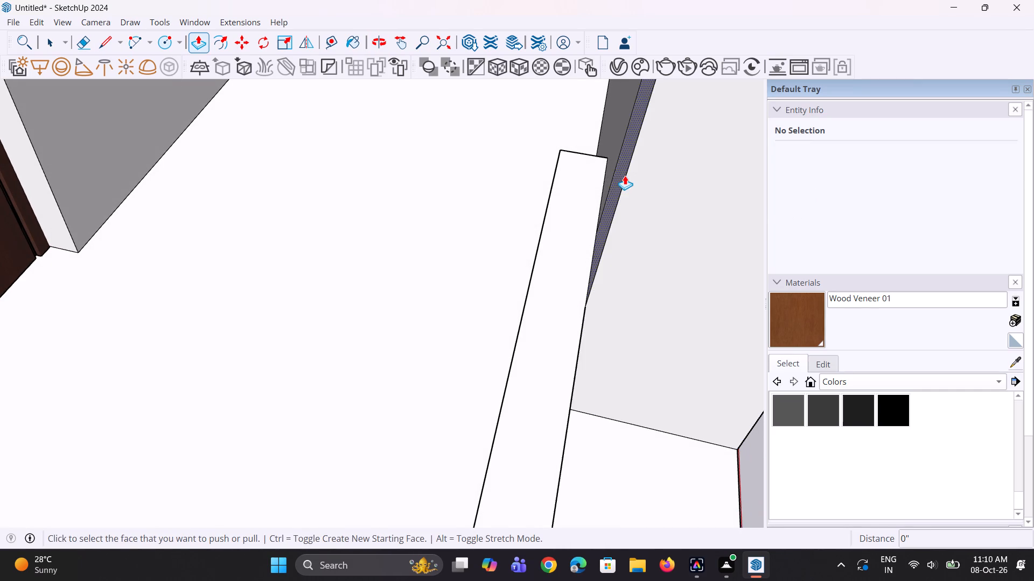
click(625, 175)
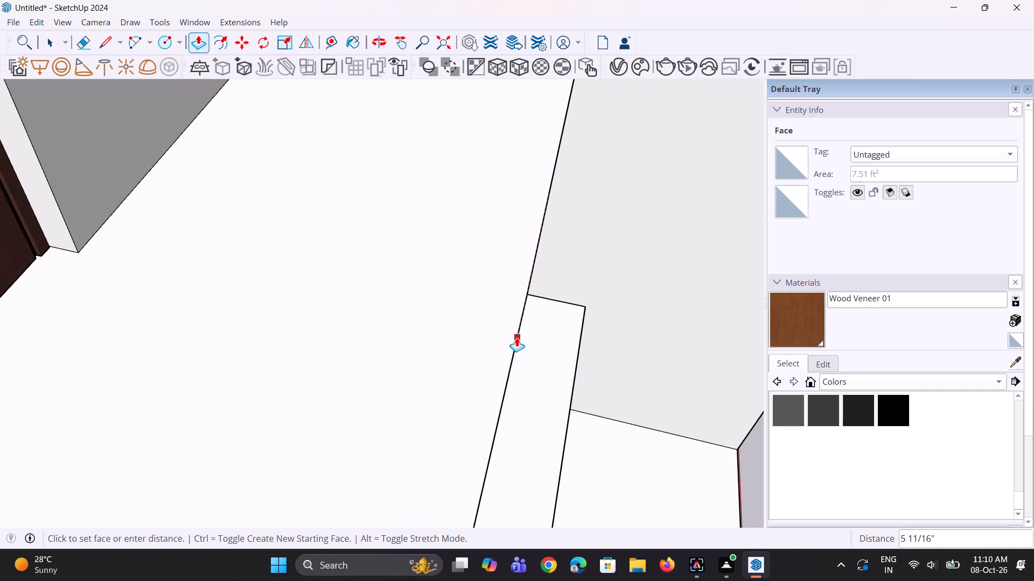
click(516, 337)
Examine the front balcony parapet along its length and where it meets the wall behind the vertical slats.
middle_drag(551, 376, 412, 307)
scroll(414, 318, down, 8)
scroll(516, 311, down, 5)
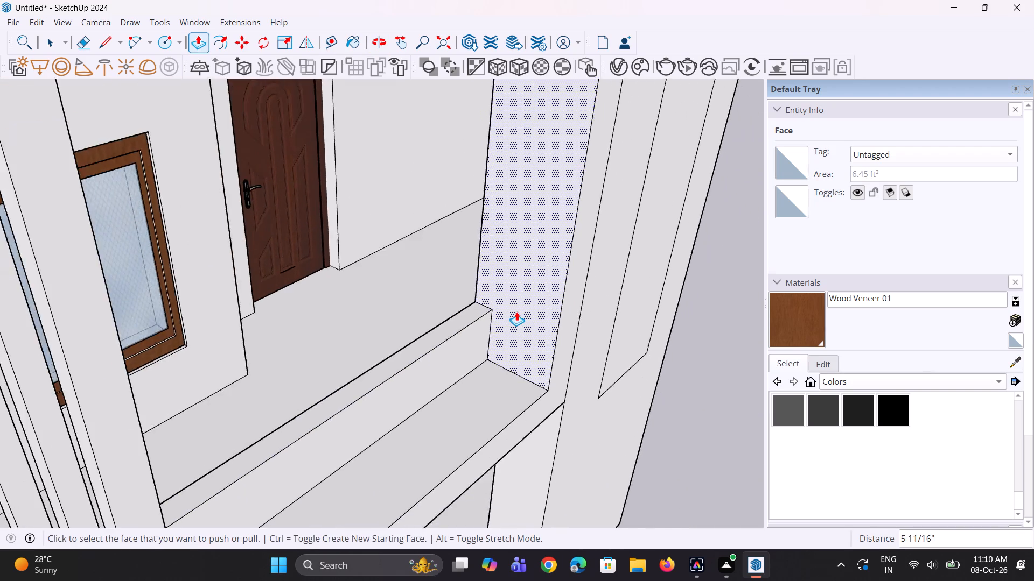
scroll(516, 311, down, 8)
middle_drag(514, 336, 90, 389)
scroll(295, 300, up, 3)
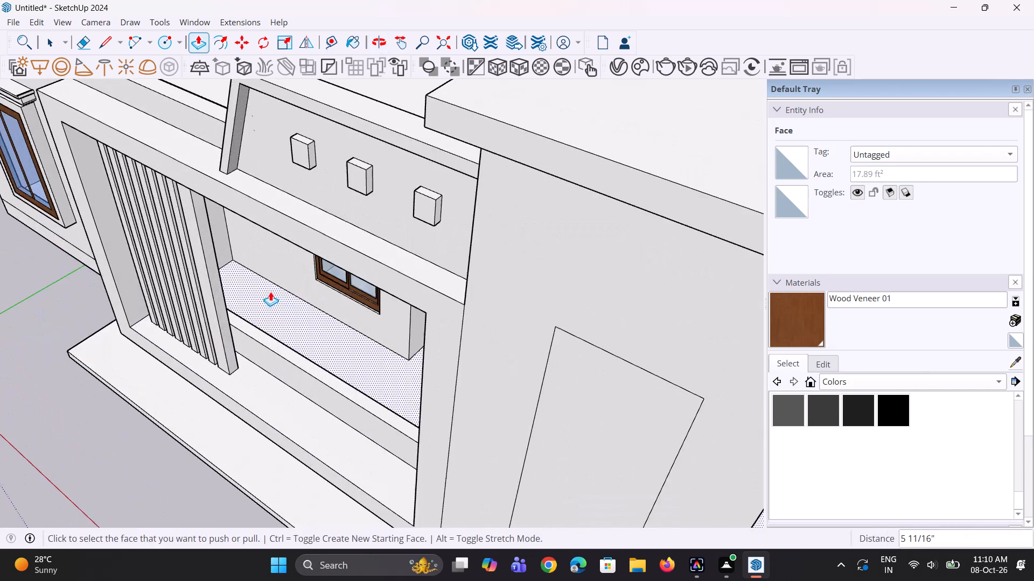
scroll(270, 292, up, 9)
middle_drag(258, 290, 139, 285)
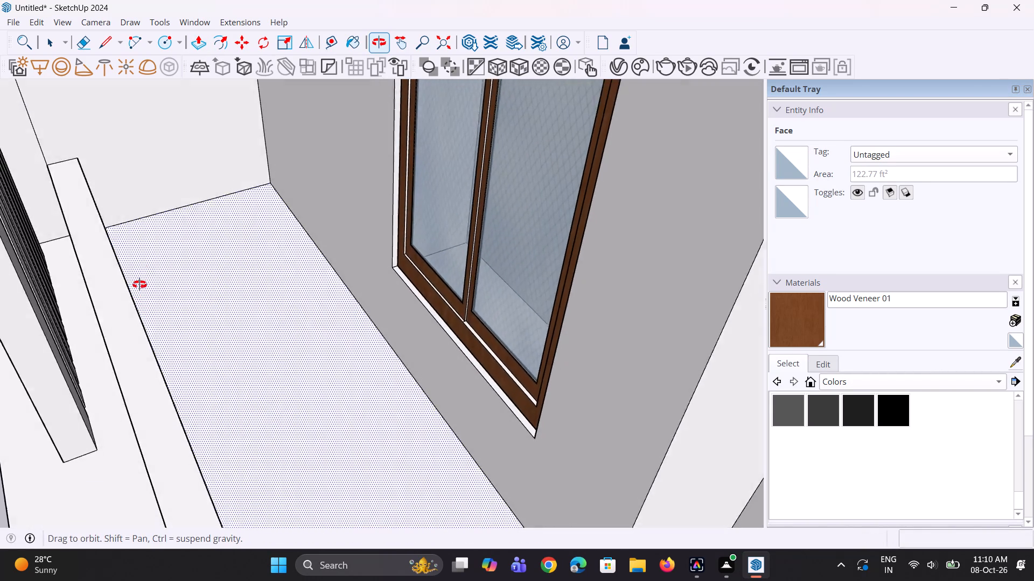
middle_drag(139, 285, 143, 251)
middle_drag(137, 249, 250, 265)
scroll(268, 256, down, 6)
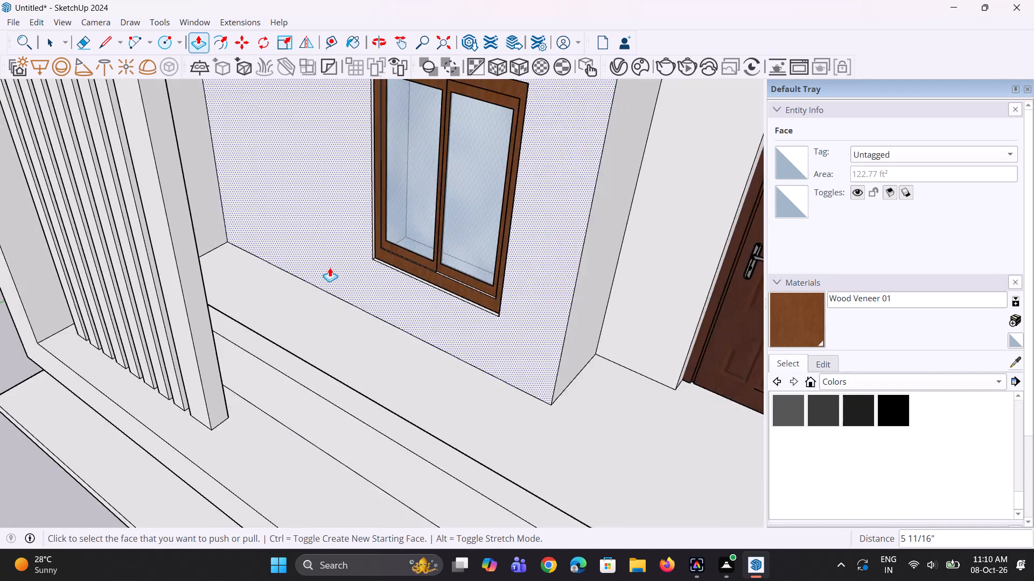
scroll(330, 267, down, 2)
middle_drag(366, 284, 647, 328)
scroll(650, 327, up, 2)
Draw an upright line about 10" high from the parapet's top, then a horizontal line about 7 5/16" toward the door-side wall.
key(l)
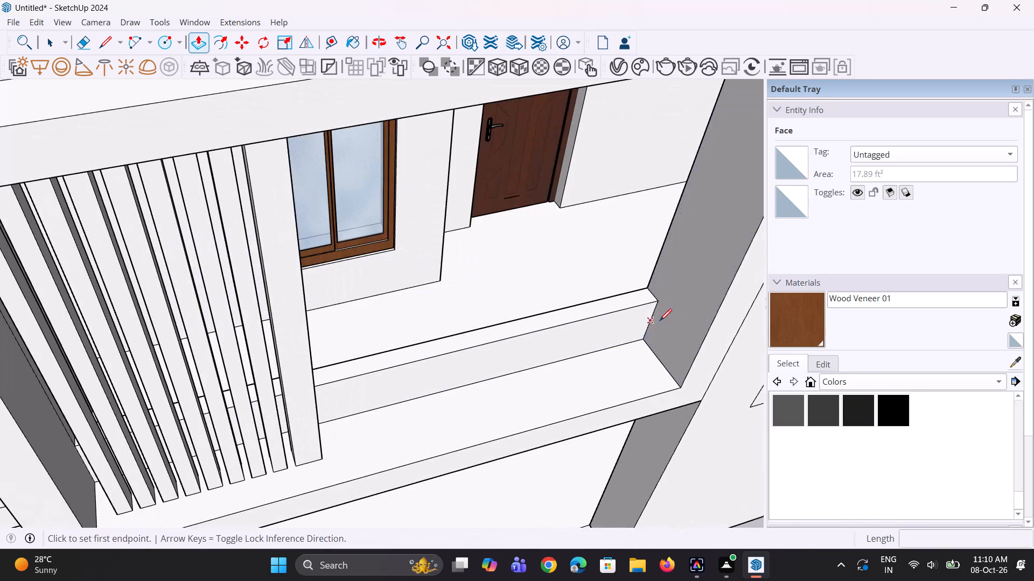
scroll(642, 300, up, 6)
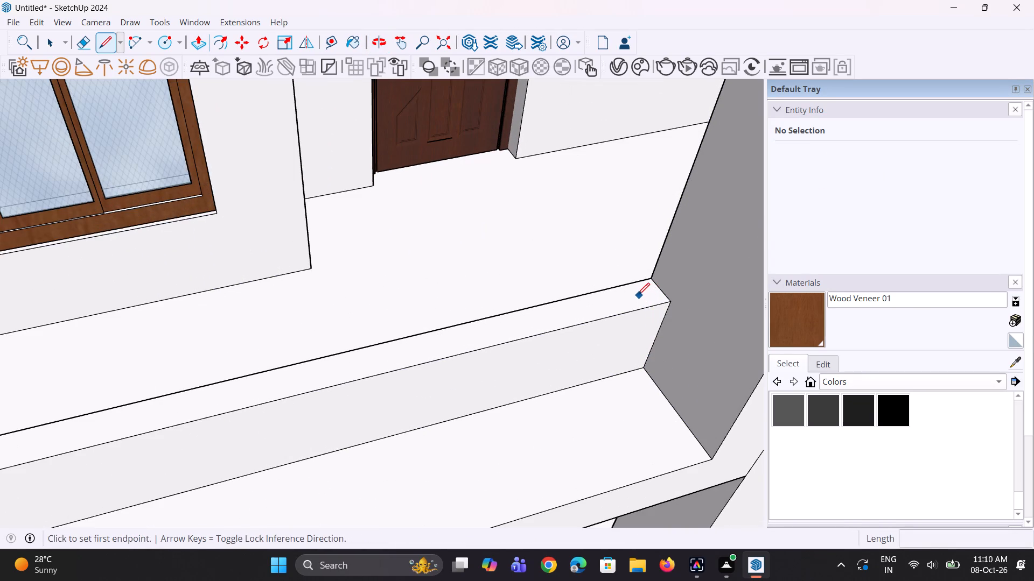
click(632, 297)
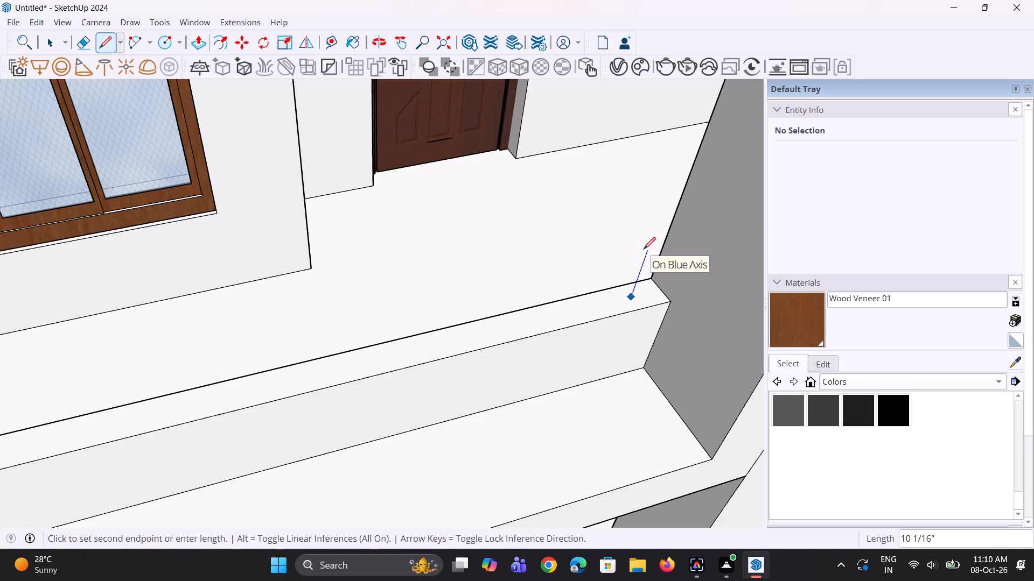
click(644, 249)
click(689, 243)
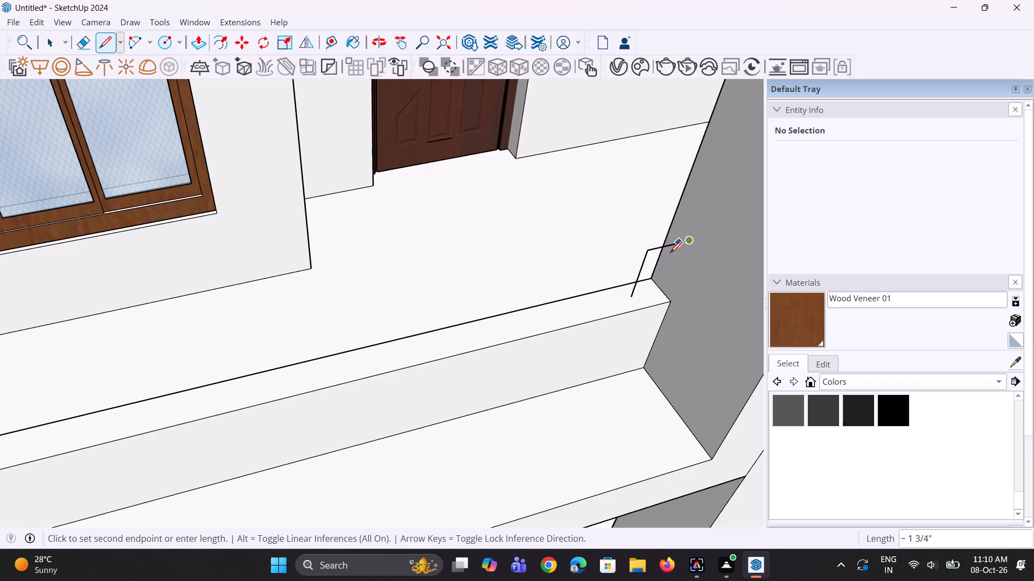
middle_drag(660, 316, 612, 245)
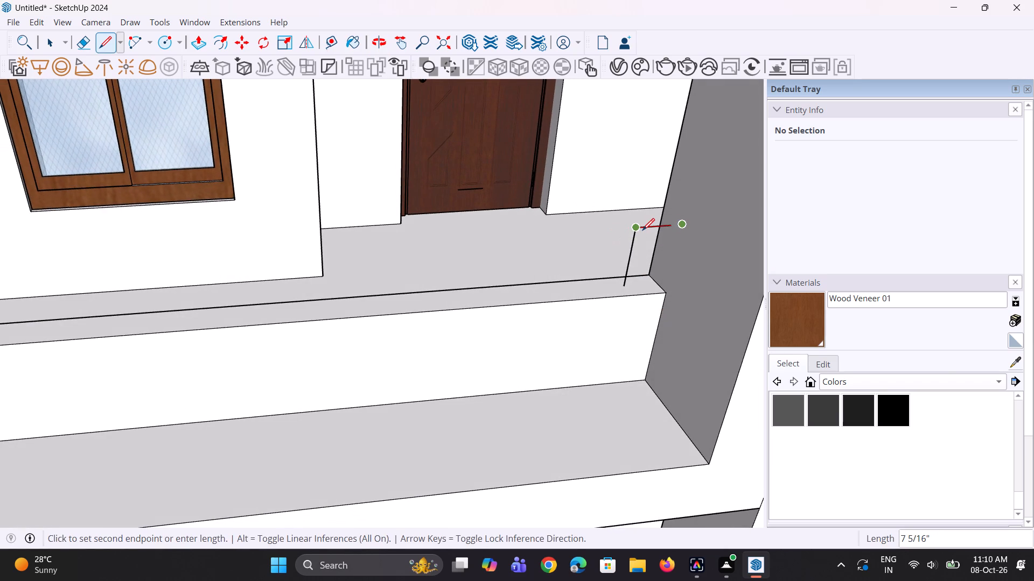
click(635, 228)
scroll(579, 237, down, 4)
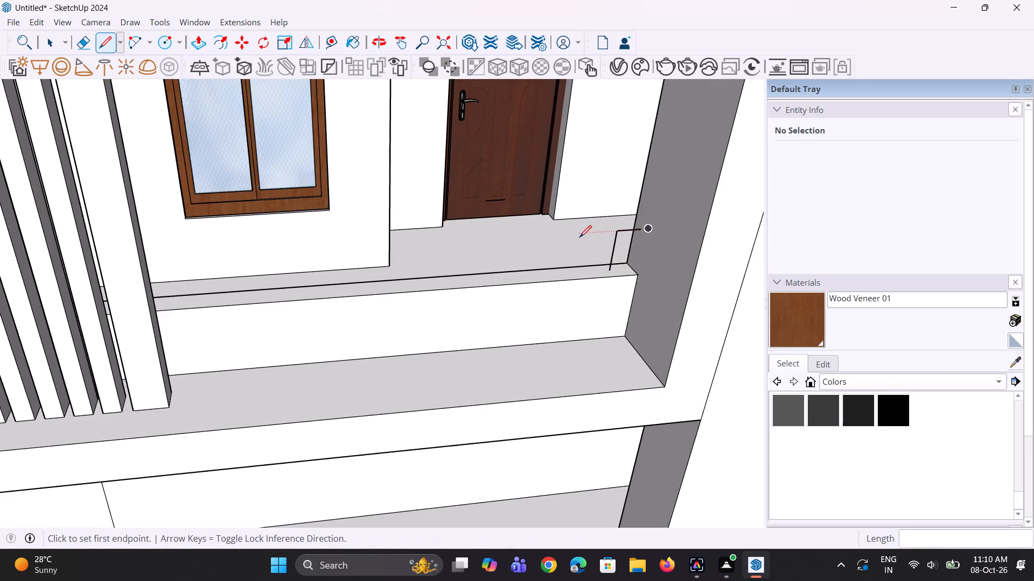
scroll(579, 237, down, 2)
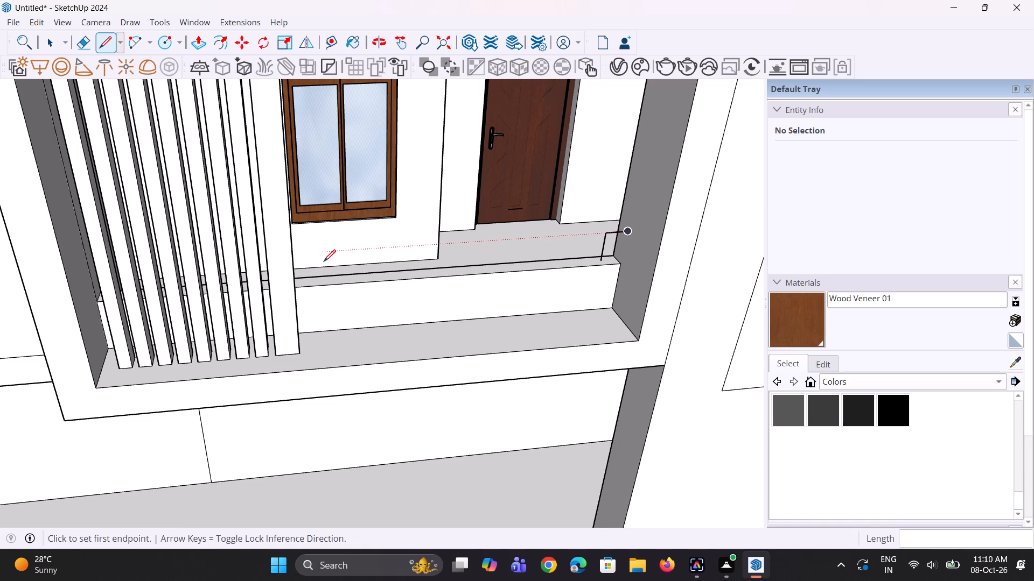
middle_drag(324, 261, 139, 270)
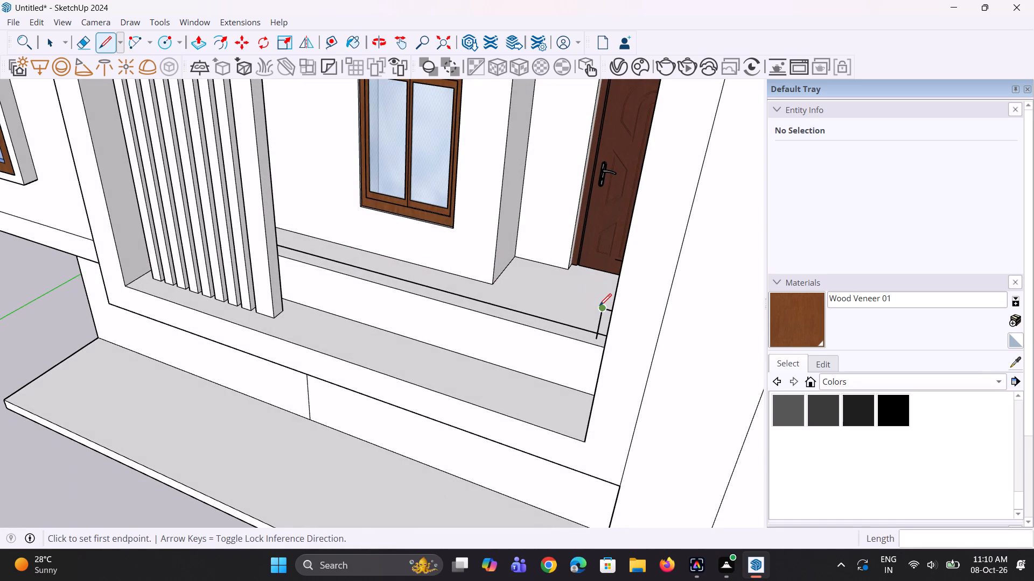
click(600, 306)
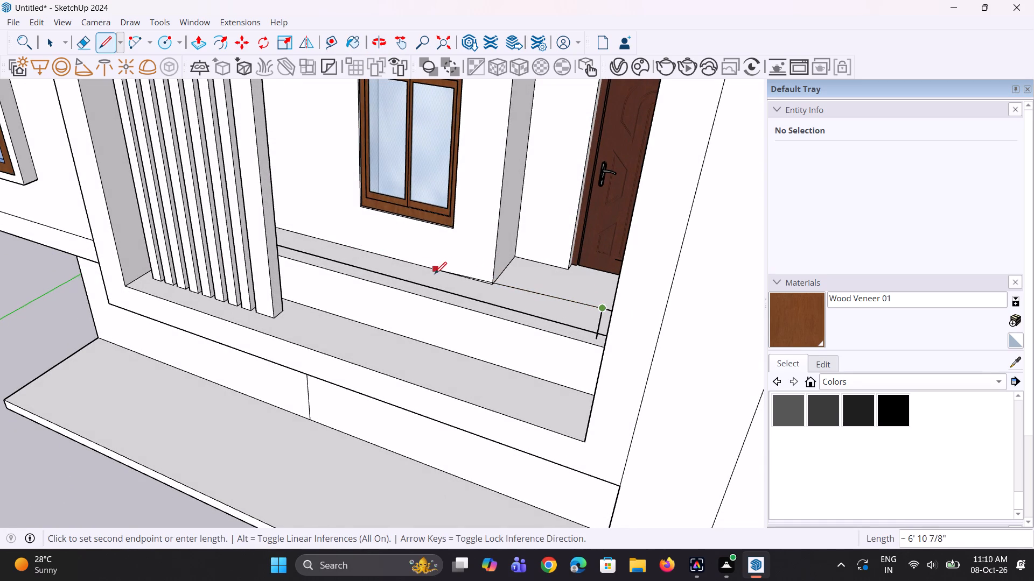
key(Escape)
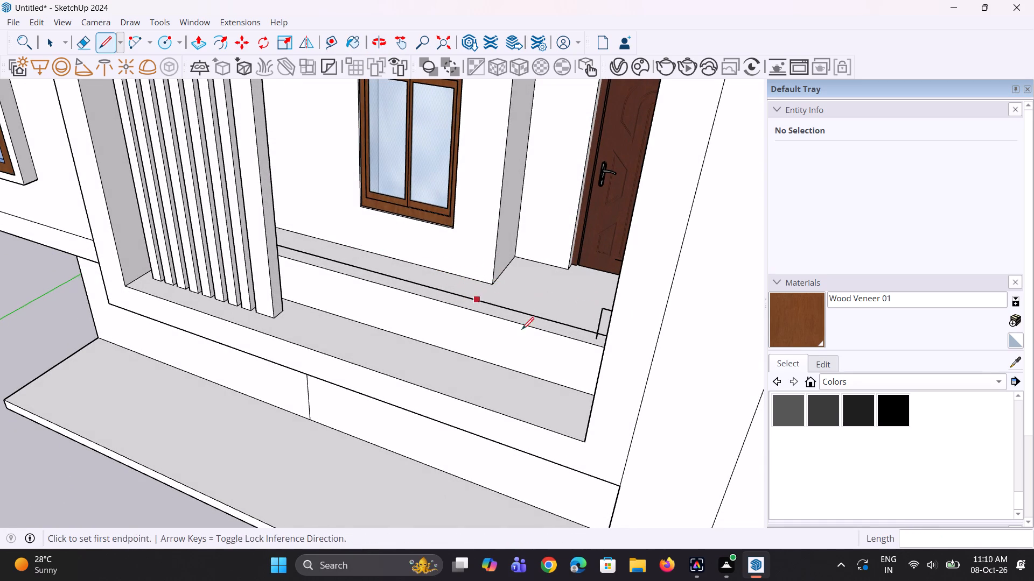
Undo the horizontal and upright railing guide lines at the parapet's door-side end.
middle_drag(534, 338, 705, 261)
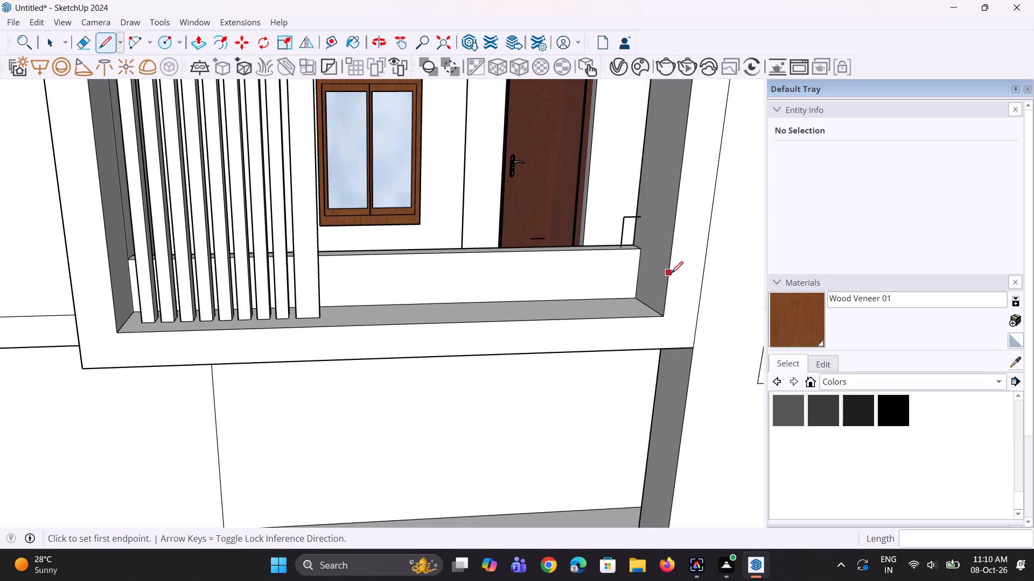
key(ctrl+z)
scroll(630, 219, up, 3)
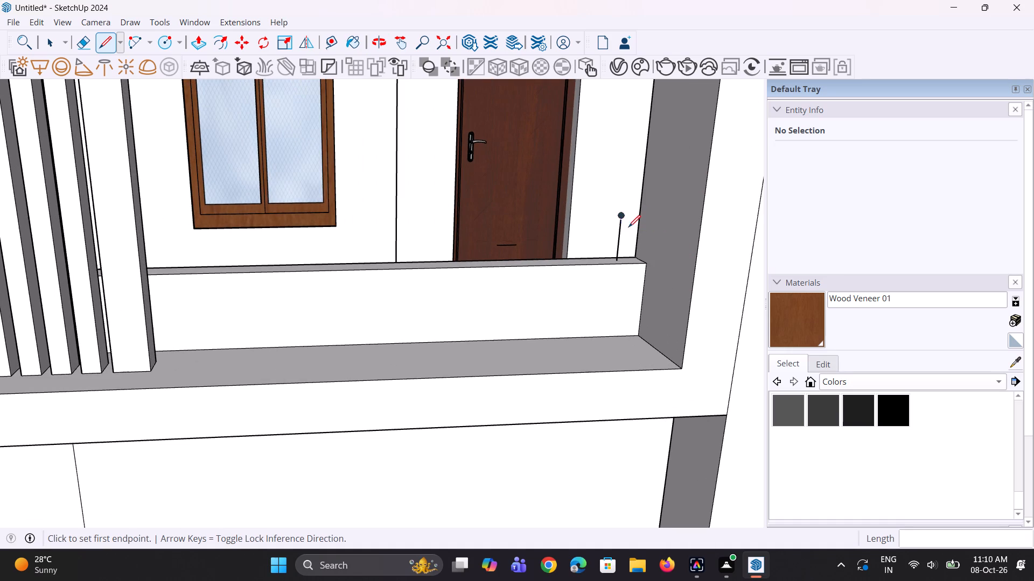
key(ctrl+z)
Draw an upright line about 1' 3/16" high from the parapet's top, then a horizontal line about 6 1/4" to the door-side wall.
middle_drag(624, 282, 627, 327)
scroll(651, 250, up, 4)
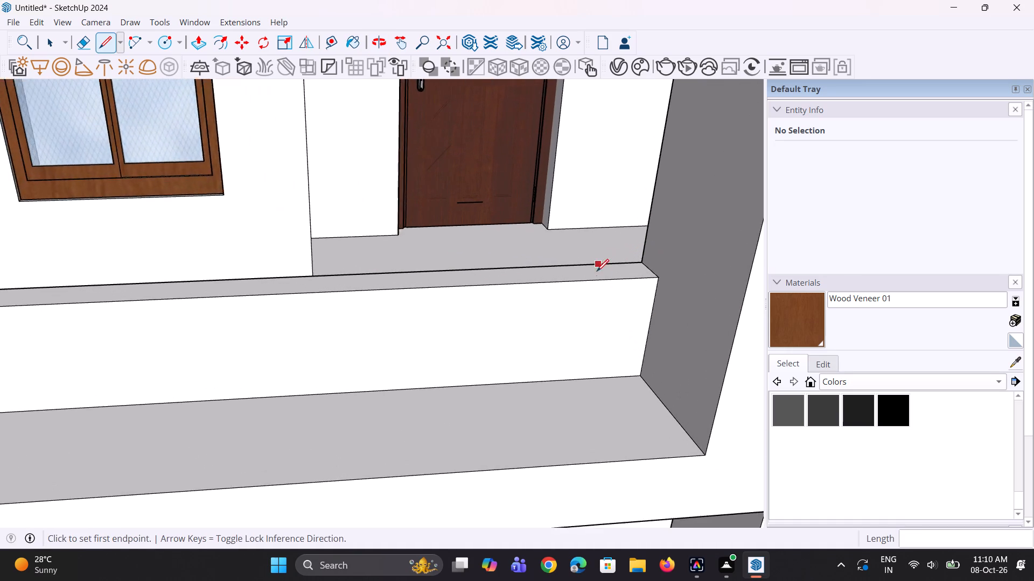
scroll(597, 271, up, 2)
click(607, 273)
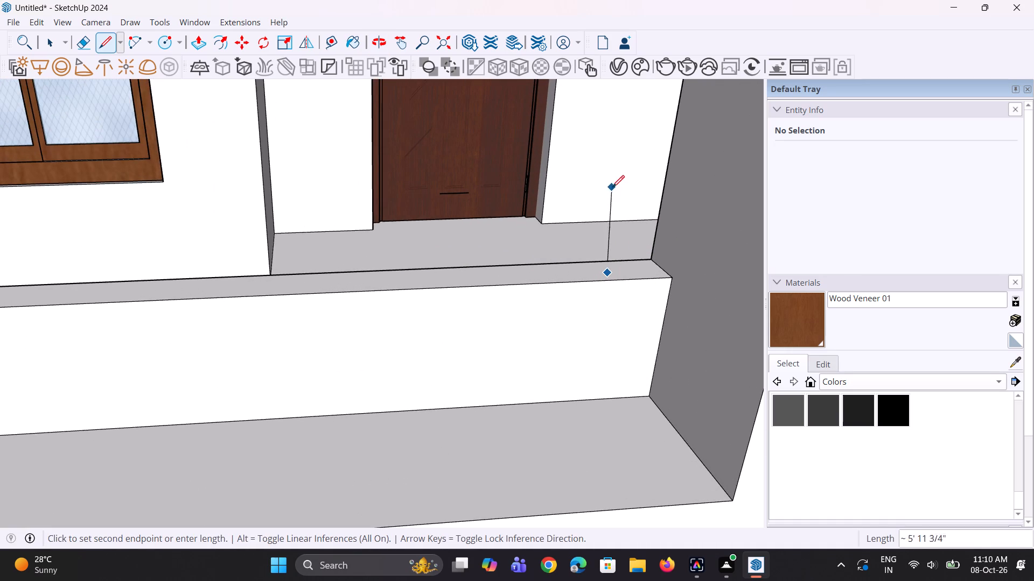
click(620, 174)
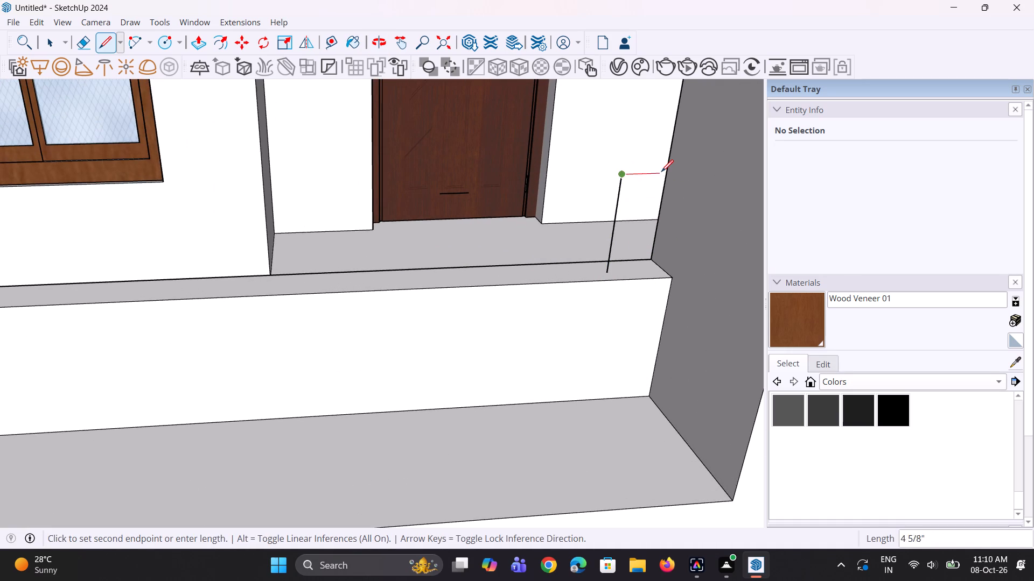
click(675, 175)
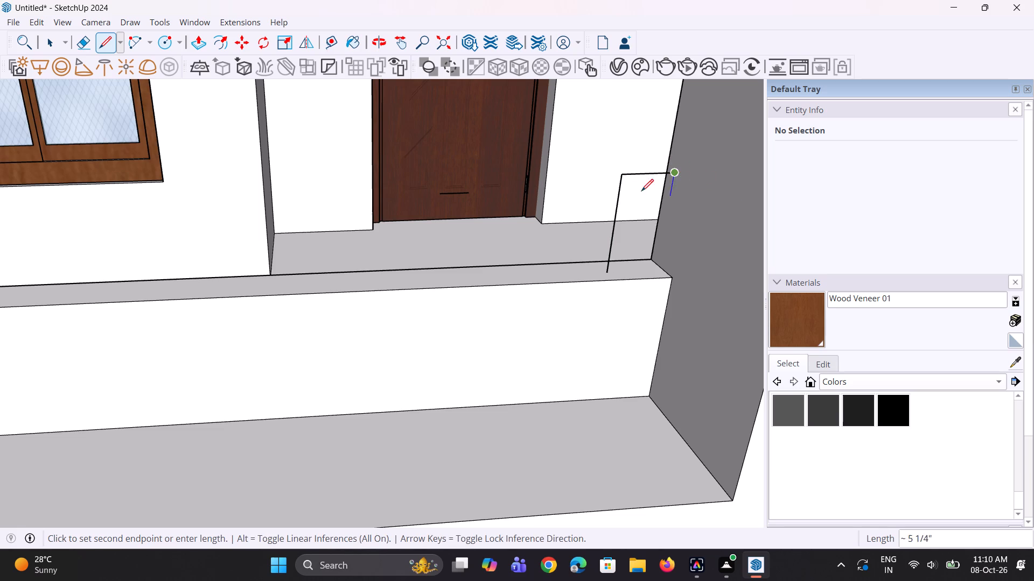
key(space)
key(space)
key(space)
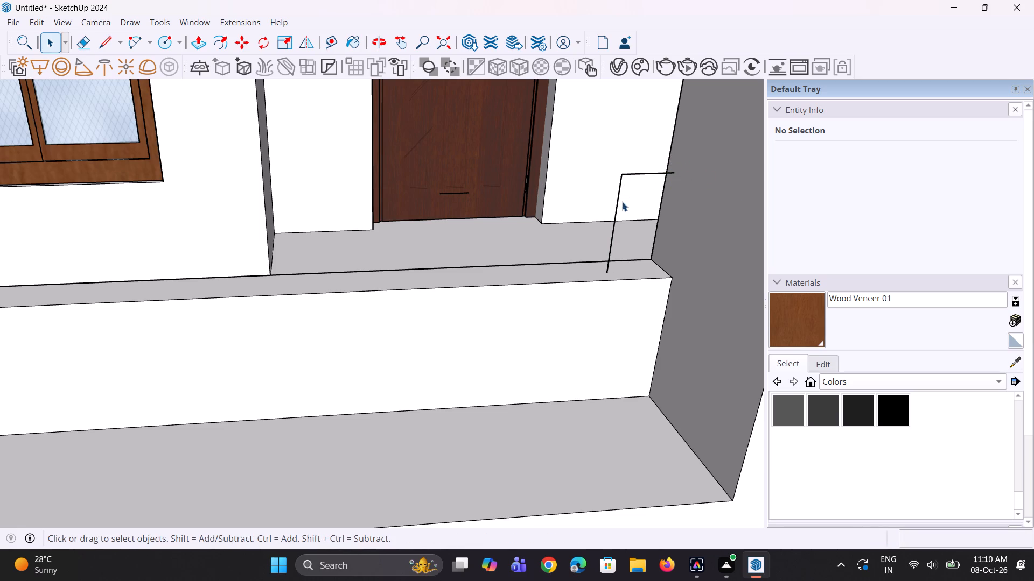
key(space)
Draw a horizontal rail line from the upright's top along the parapet's full length to the wall behind the vertical slats.
key(l)
click(623, 176)
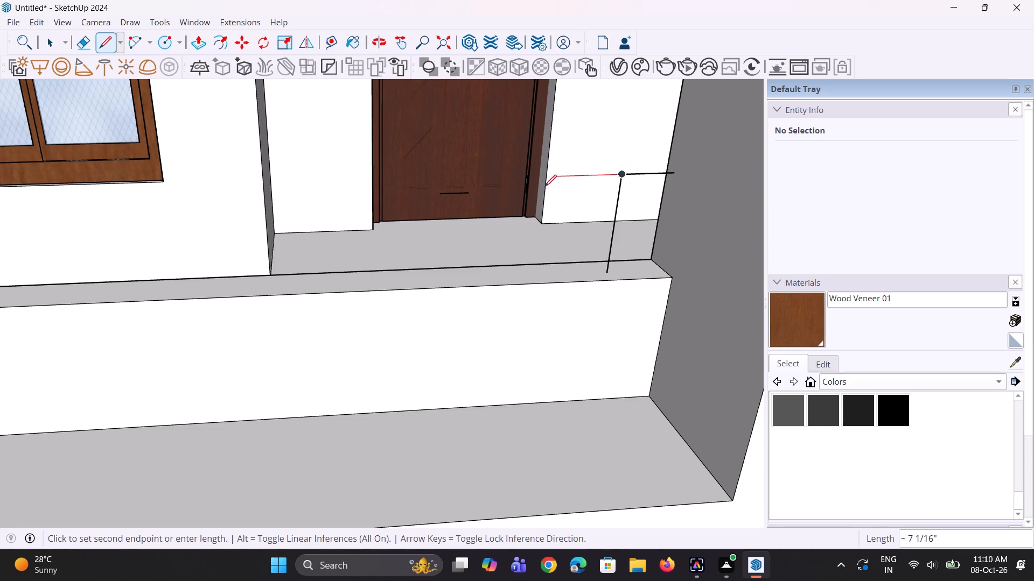
scroll(563, 176, down, 6)
middle_drag(526, 203, 413, 210)
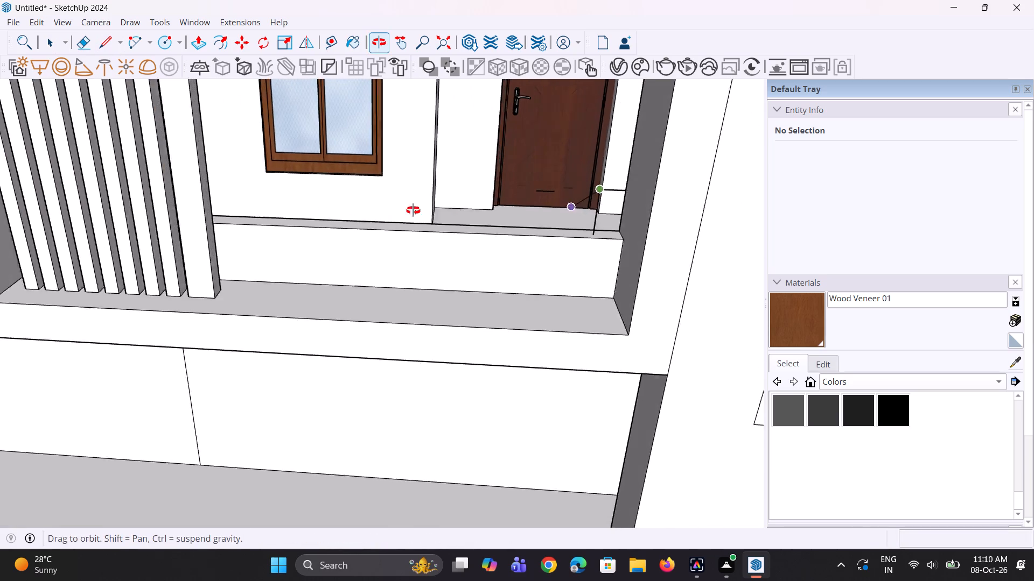
middle_drag(413, 210, 310, 212)
scroll(266, 157, up, 6)
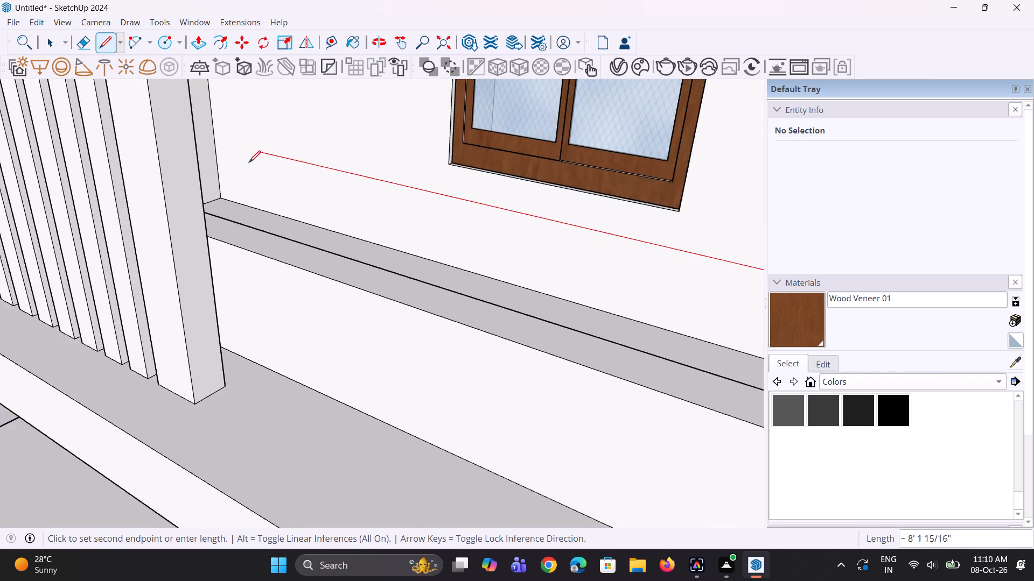
scroll(249, 162, up, 4)
middle_drag(160, 187, 50, 218)
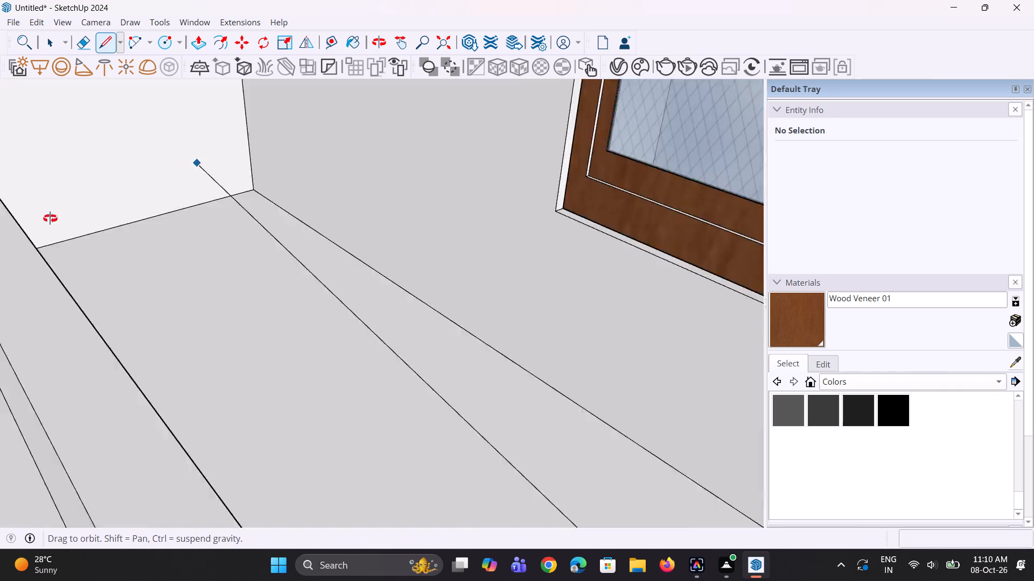
middle_drag(50, 218, 55, 205)
scroll(39, 202, down, 1)
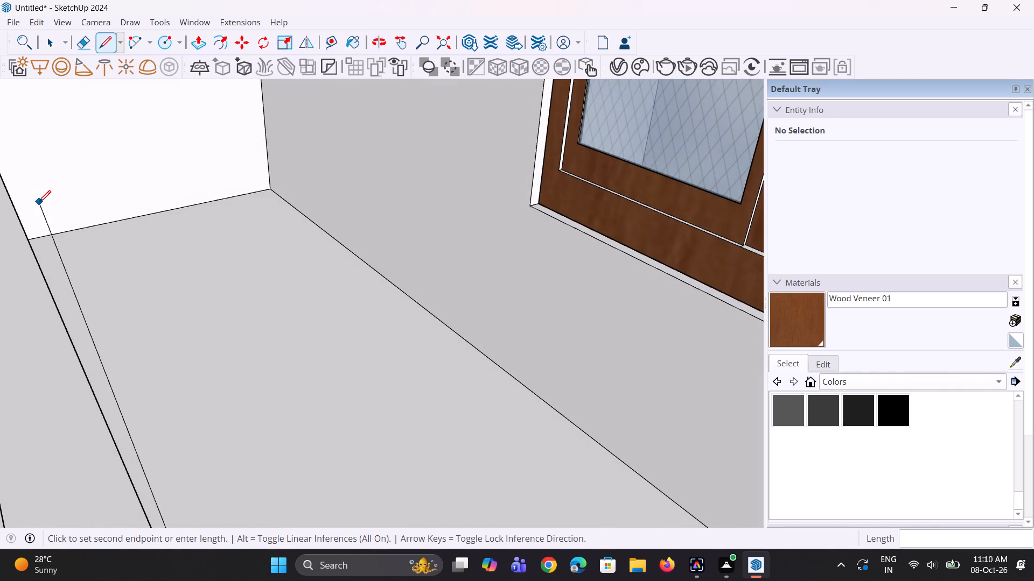
scroll(39, 202, down, 6)
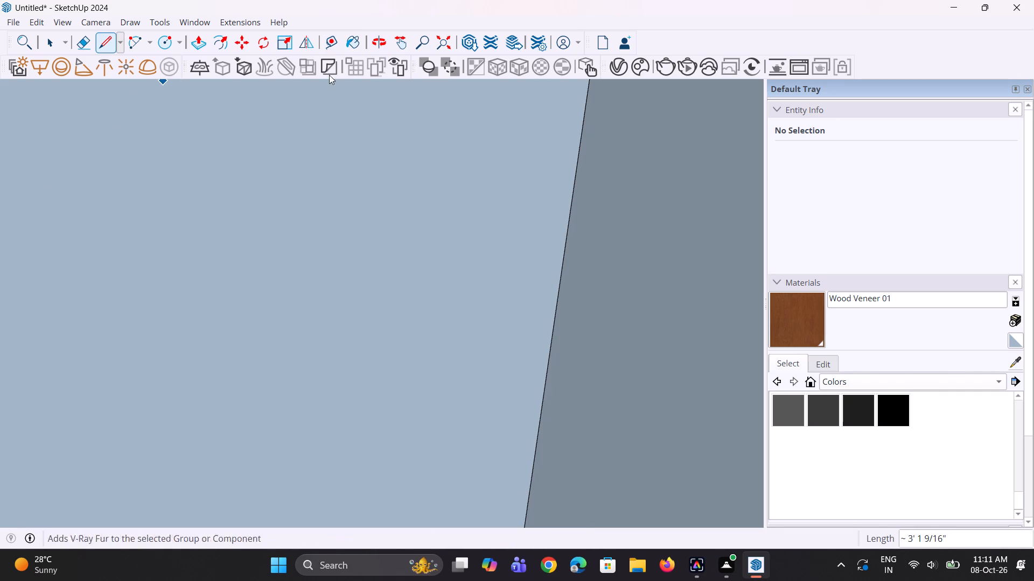
click(444, 45)
scroll(187, 278, up, 13)
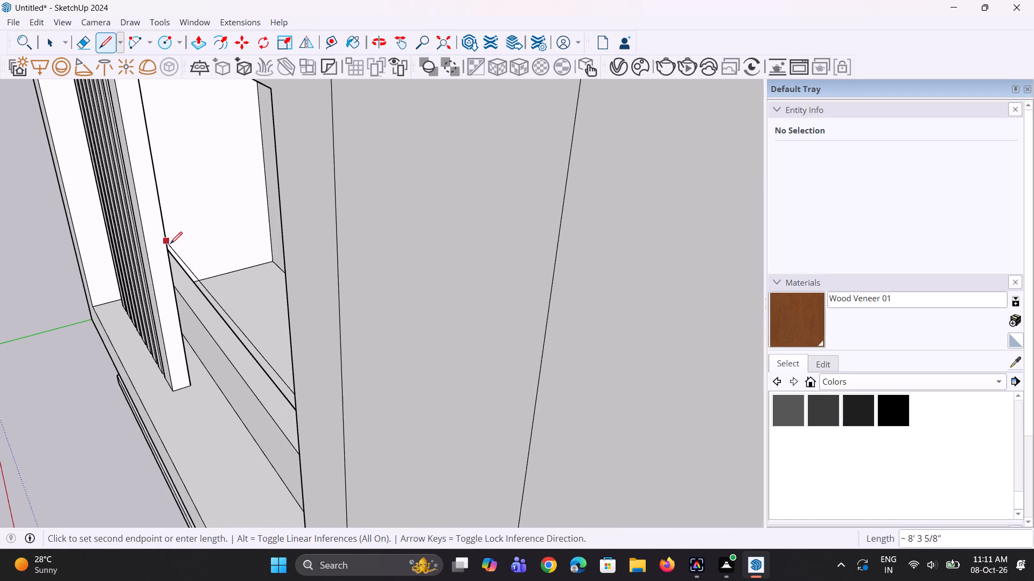
middle_drag(174, 250, 157, 252)
scroll(159, 251, down, 5)
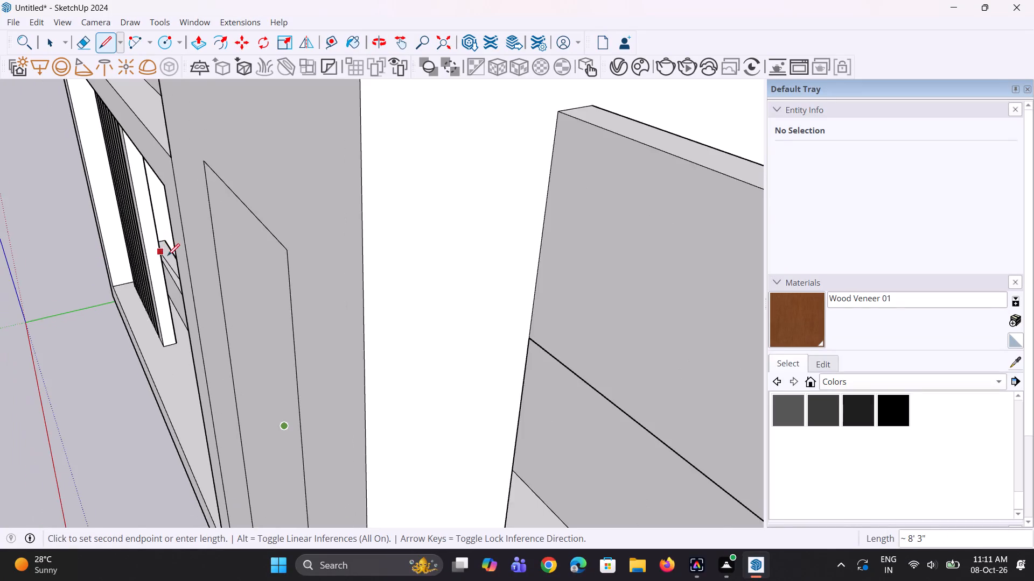
scroll(167, 256, down, 6)
middle_drag(320, 409, 242, 339)
scroll(242, 317, up, 4)
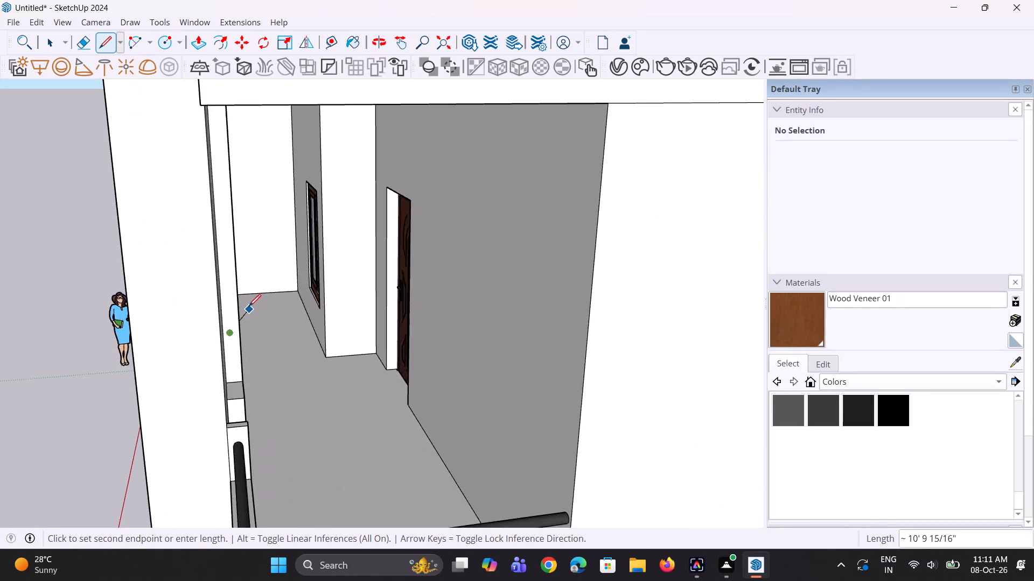
scroll(249, 306, up, 4)
middle_drag(241, 306, 209, 302)
scroll(237, 248, up, 4)
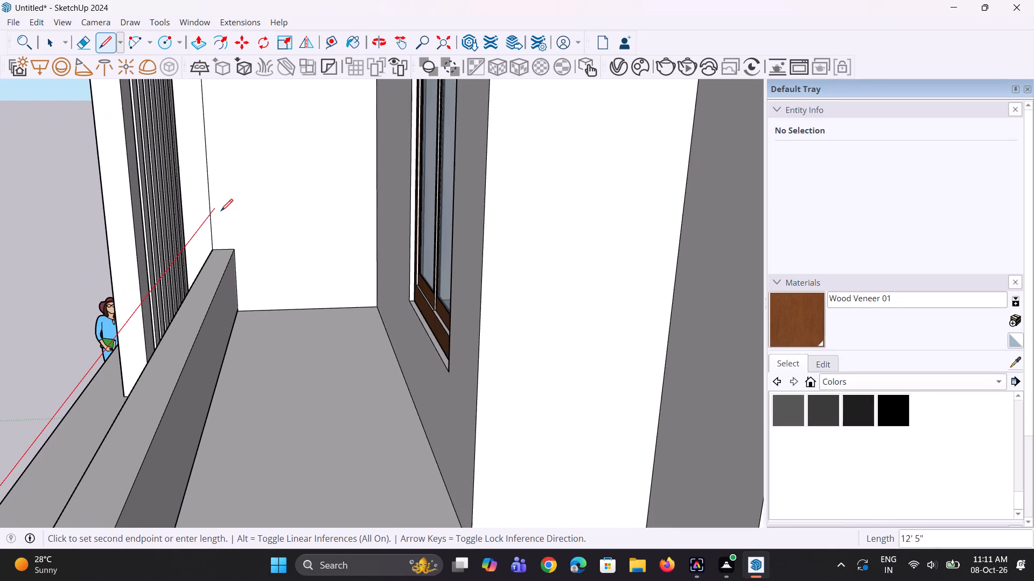
click(222, 201)
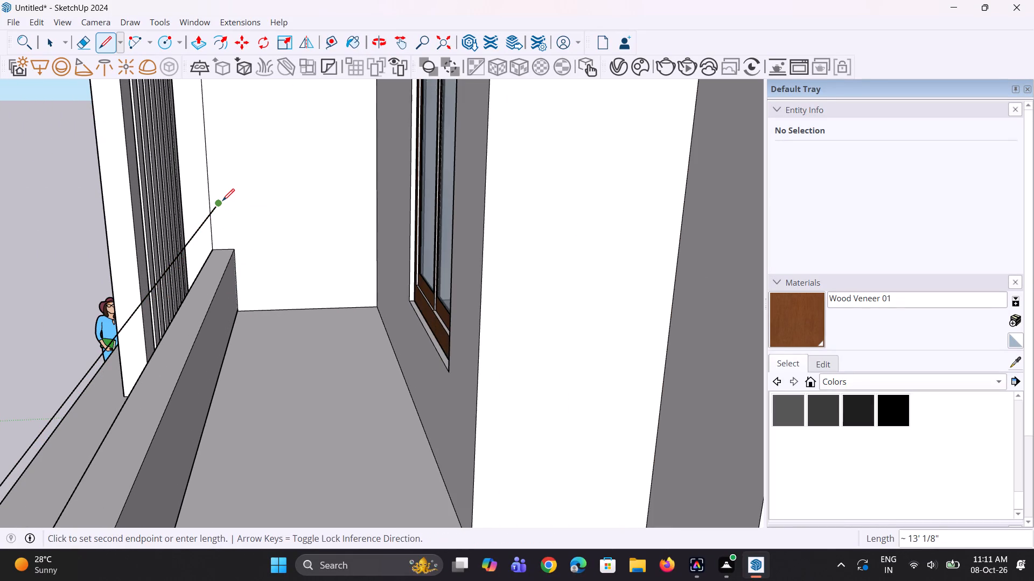
key(space)
Copy the upright line 1' 7 1/8" along the parapet away from the door-side wall, multiplied to 8 evenly spaced copies.
middle_drag(214, 258, 273, 273)
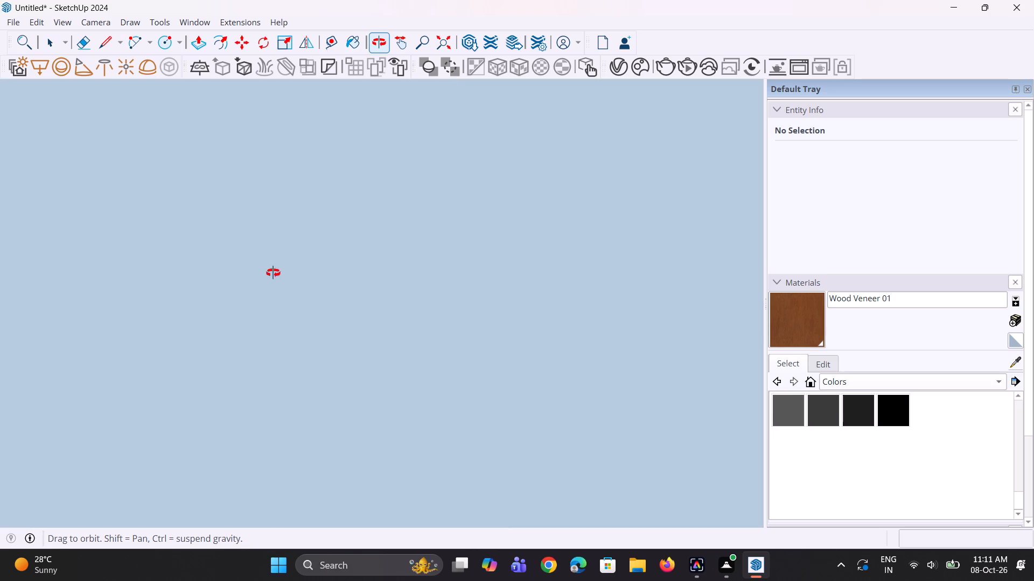
middle_drag(273, 273, 218, 266)
scroll(219, 256, up, 1)
scroll(222, 255, down, 3)
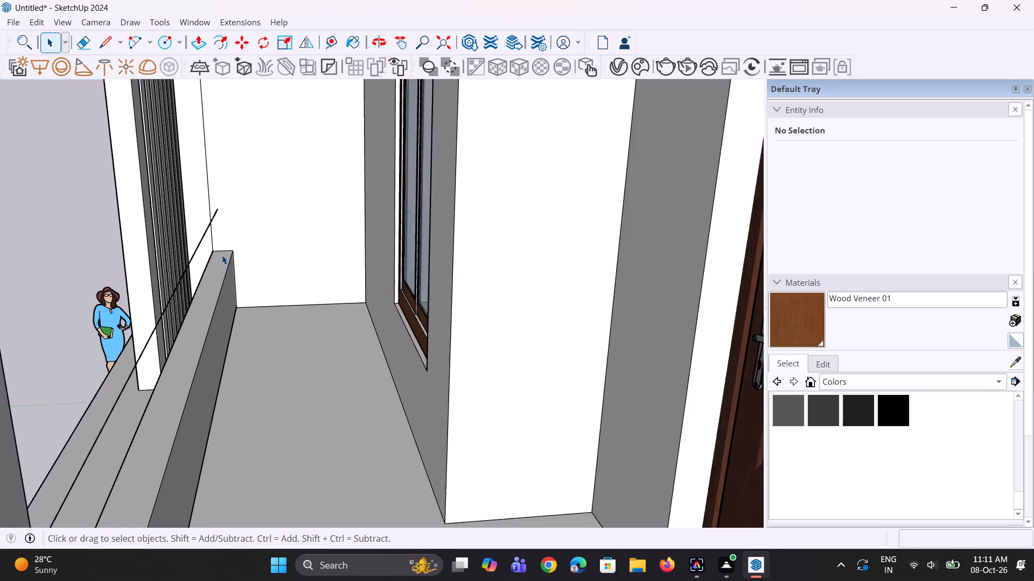
scroll(223, 254, down, 2)
middle_drag(222, 275, 211, 293)
middle_drag(235, 306, 280, 307)
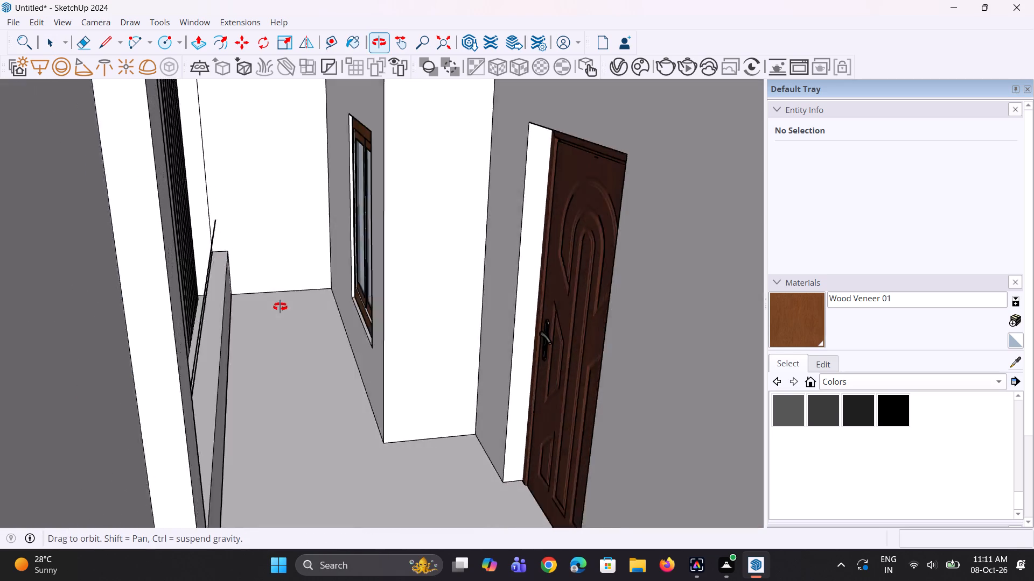
middle_drag(280, 307, 186, 300)
middle_drag(199, 308, 257, 313)
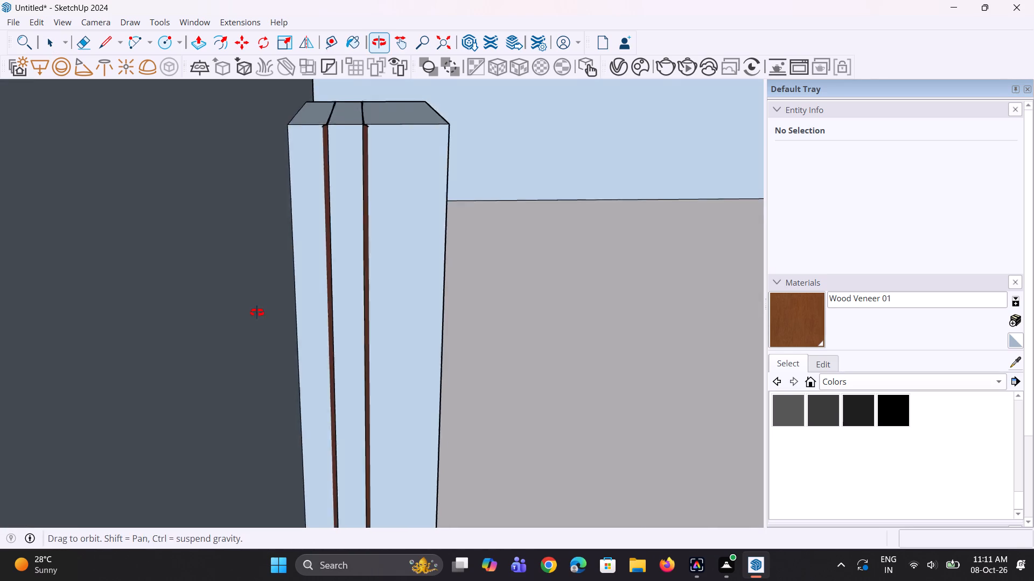
middle_drag(257, 313, 299, 312)
scroll(409, 318, down, 20)
scroll(409, 318, down, 1)
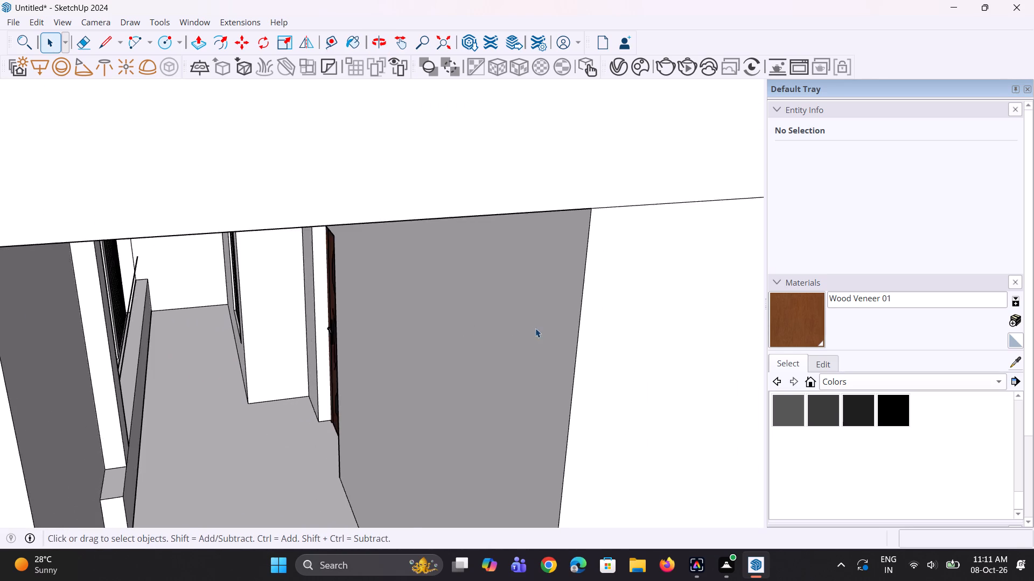
scroll(535, 328, down, 3)
middle_drag(6, 430, 491, 449)
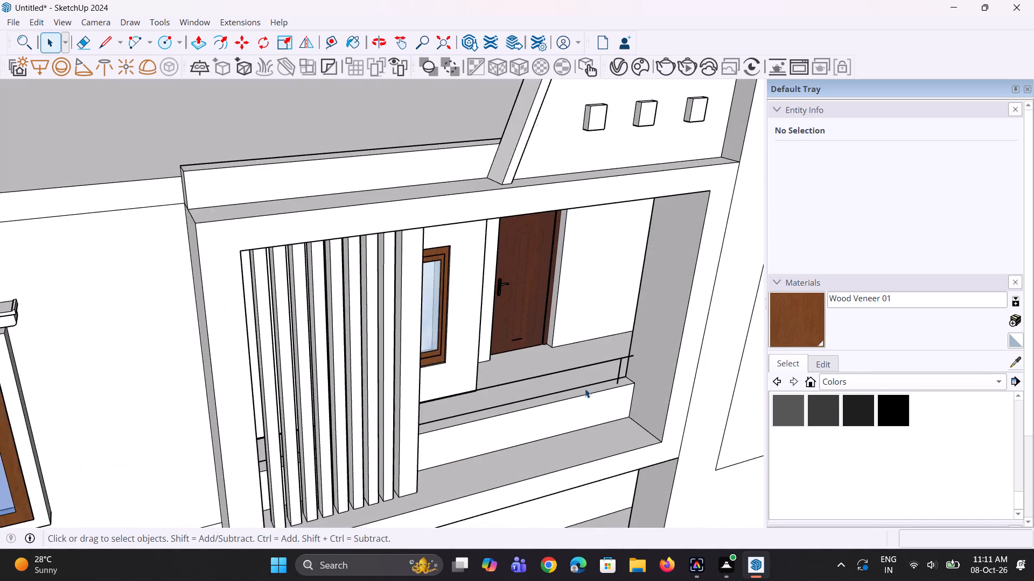
scroll(599, 384, up, 3)
click(624, 369)
scroll(619, 375, up, 1)
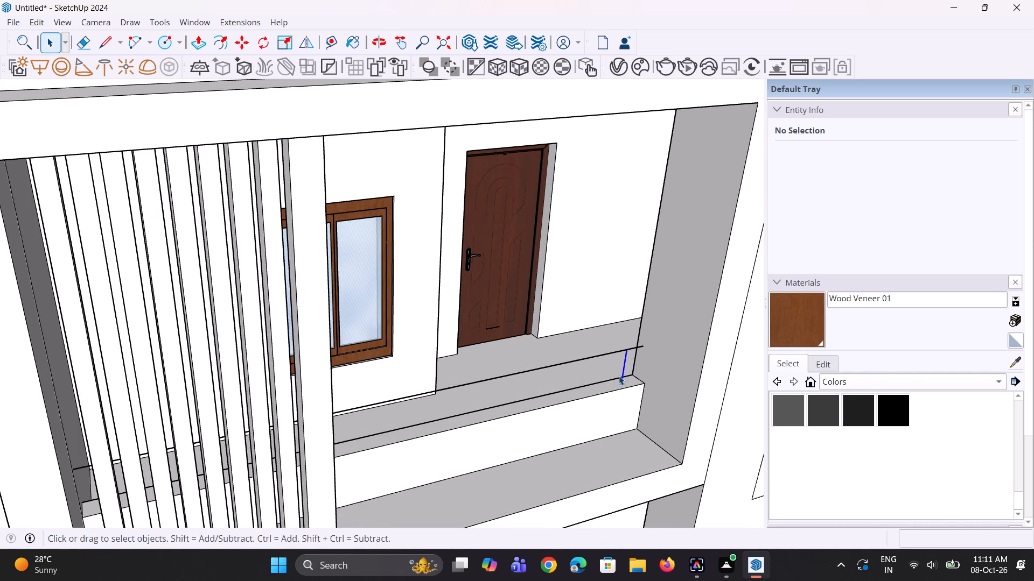
scroll(619, 375, up, 2)
key(m)
scroll(622, 388, up, 2)
click(622, 390)
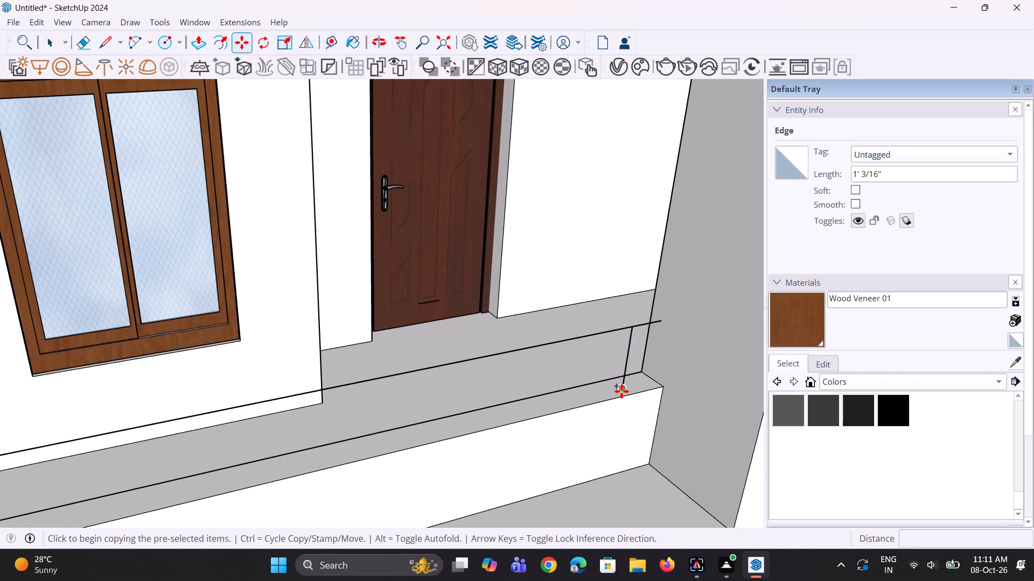
click(530, 412)
text(*8)
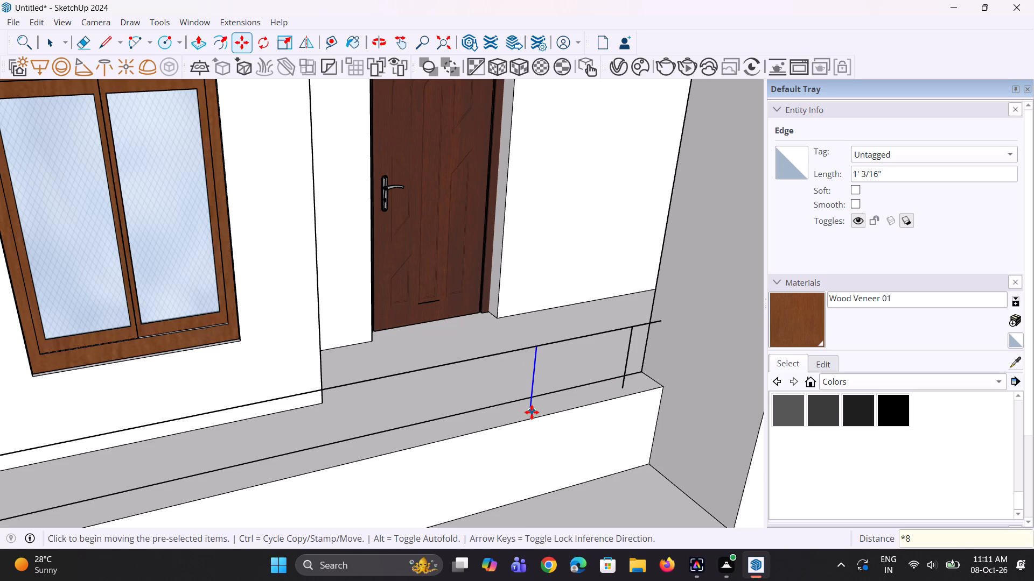
key(Return)
scroll(550, 410, down, 8)
middle_drag(556, 404, 492, 416)
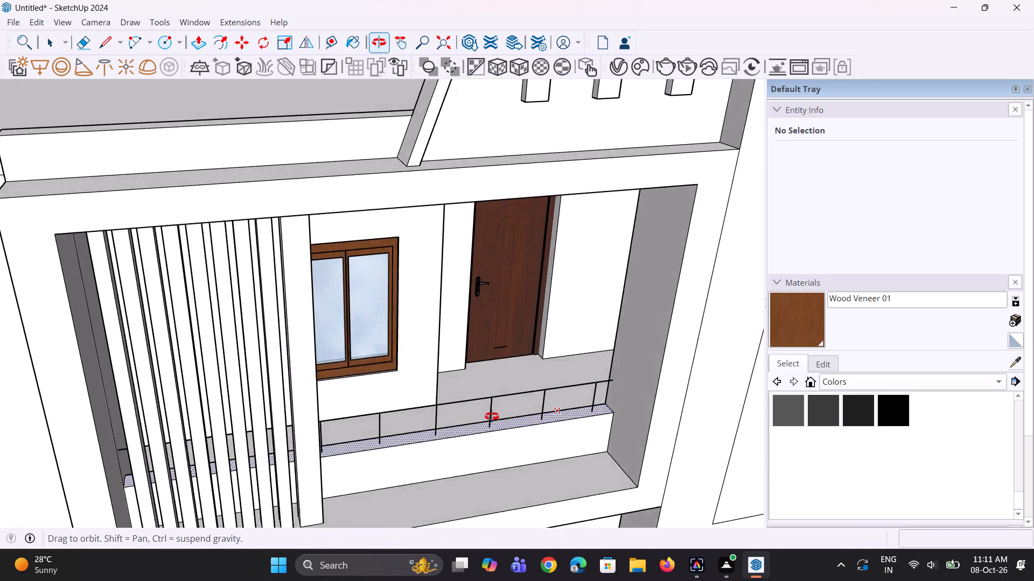
middle_drag(492, 416, 449, 424)
key(space)
key(space)
Draw a small rectangular profile on the door-side wall face around the end of the horizontal rail line.
scroll(452, 430, up, 1)
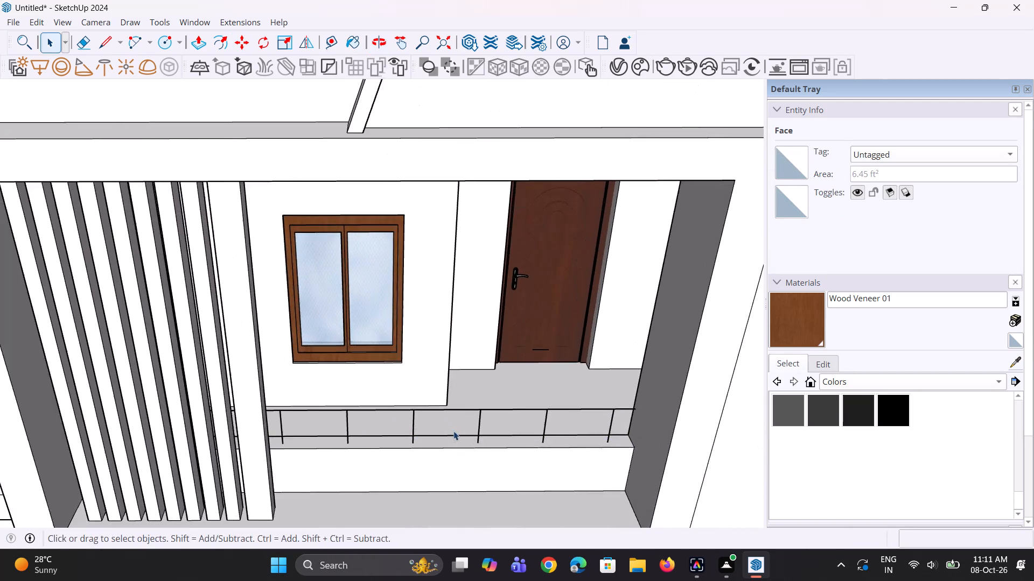
middle_drag(456, 429, 481, 369)
scroll(487, 421, up, 6)
middle_drag(480, 446, 500, 469)
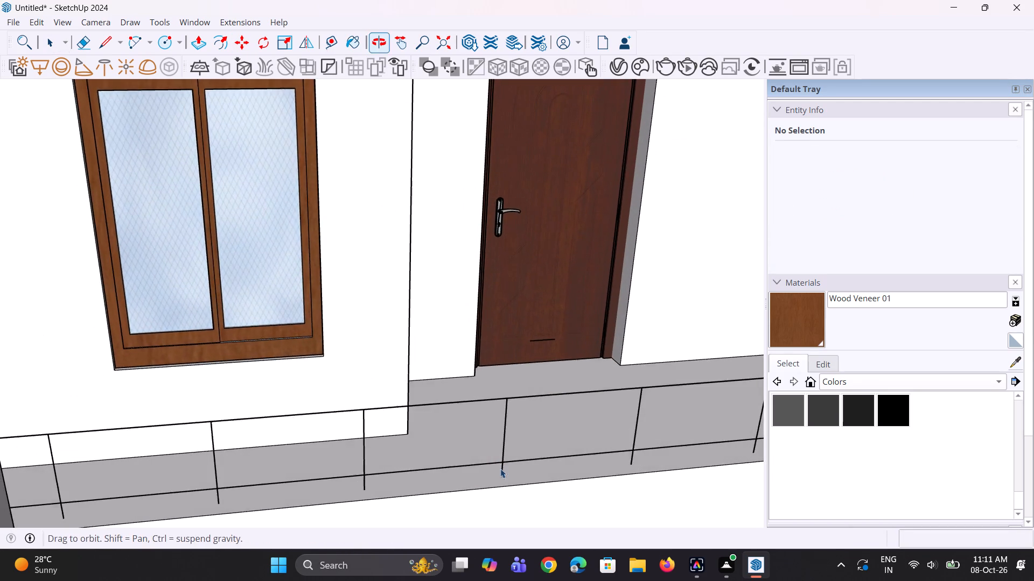
scroll(502, 477, up, 3)
scroll(495, 472, down, 12)
middle_click(486, 455)
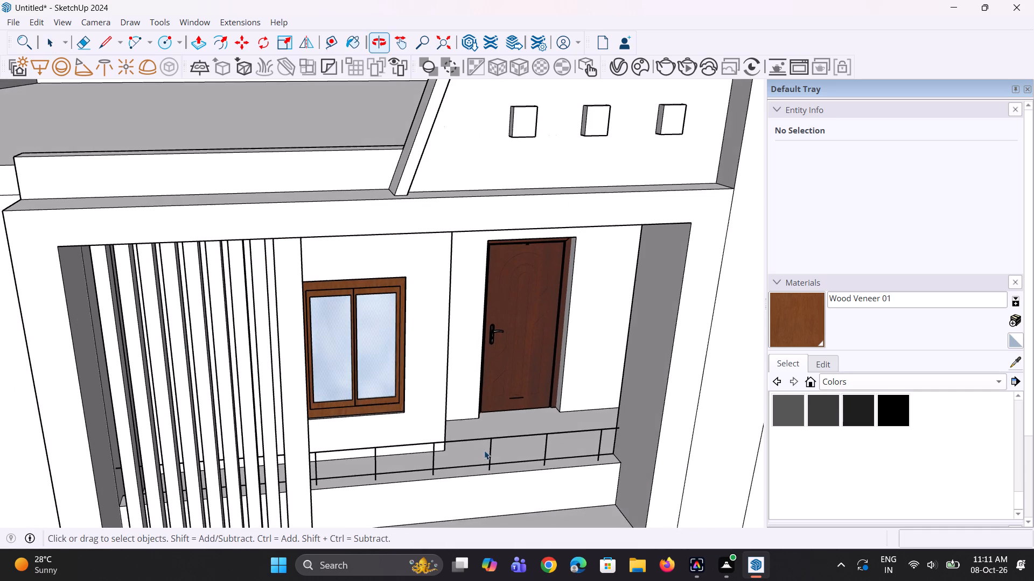
scroll(603, 425, up, 4)
key(c)
scroll(659, 419, up, 5)
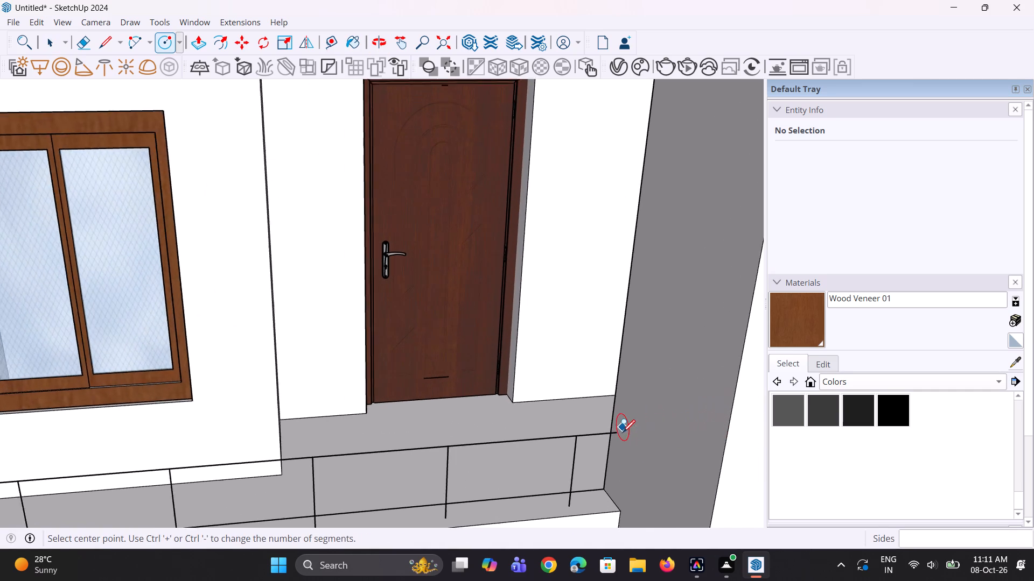
scroll(623, 431, up, 8)
middle_drag(621, 430, 652, 450)
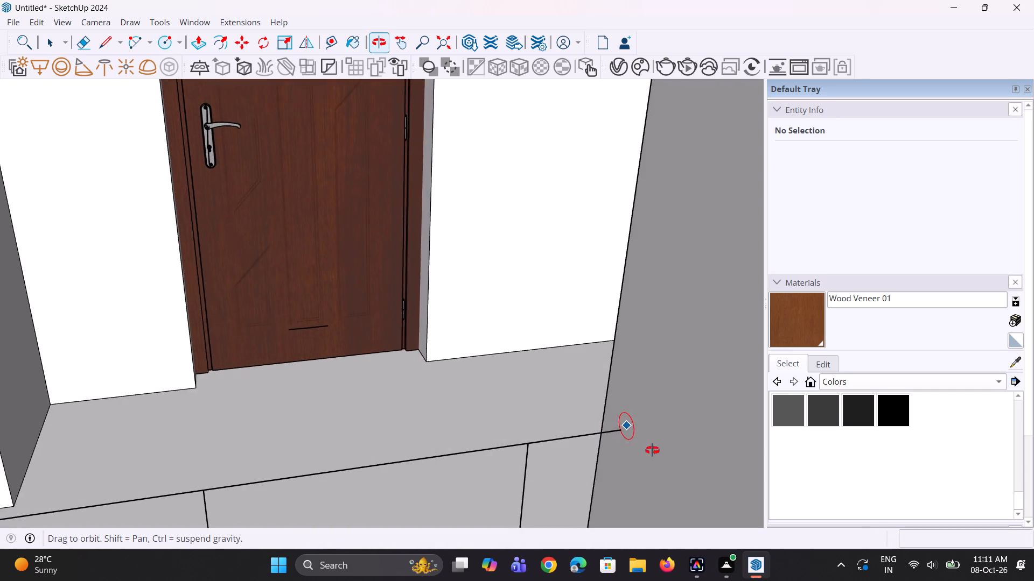
middle_drag(652, 450, 681, 451)
key(r)
scroll(649, 417, up, 4)
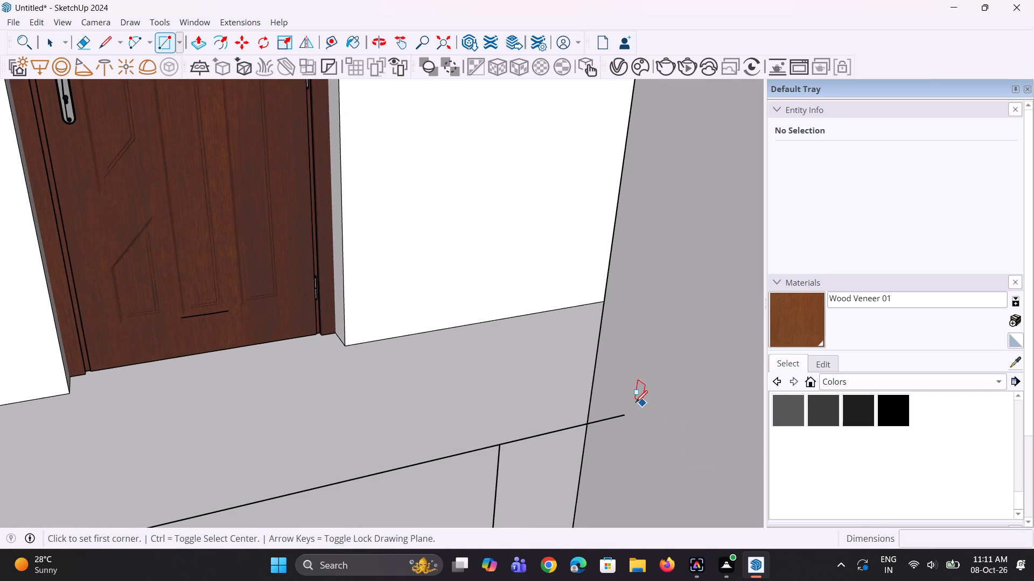
click(612, 412)
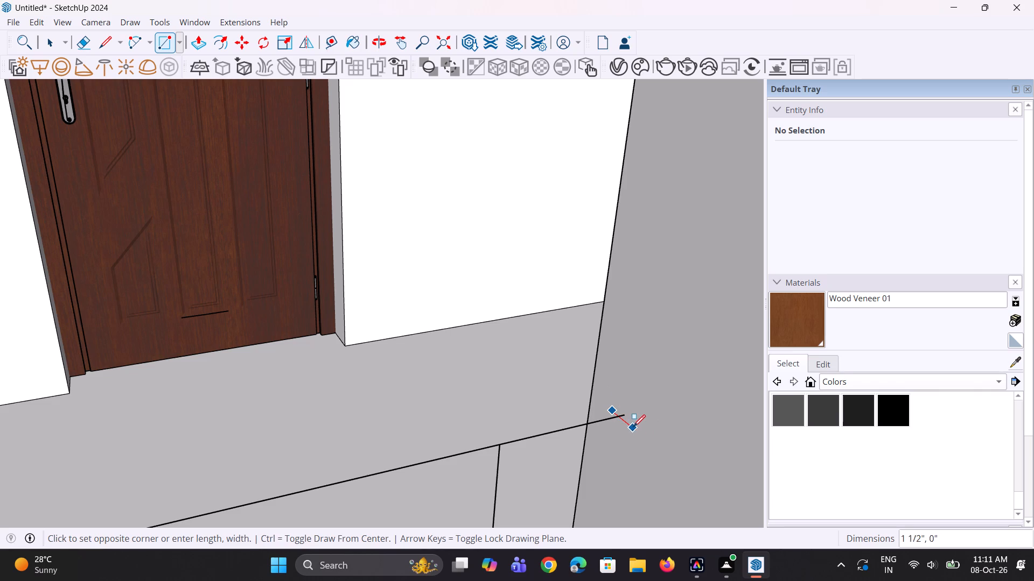
click(638, 420)
middle_drag(640, 424, 651, 427)
scroll(651, 427, up, 3)
scroll(638, 427, down, 3)
key(space)
key(space)
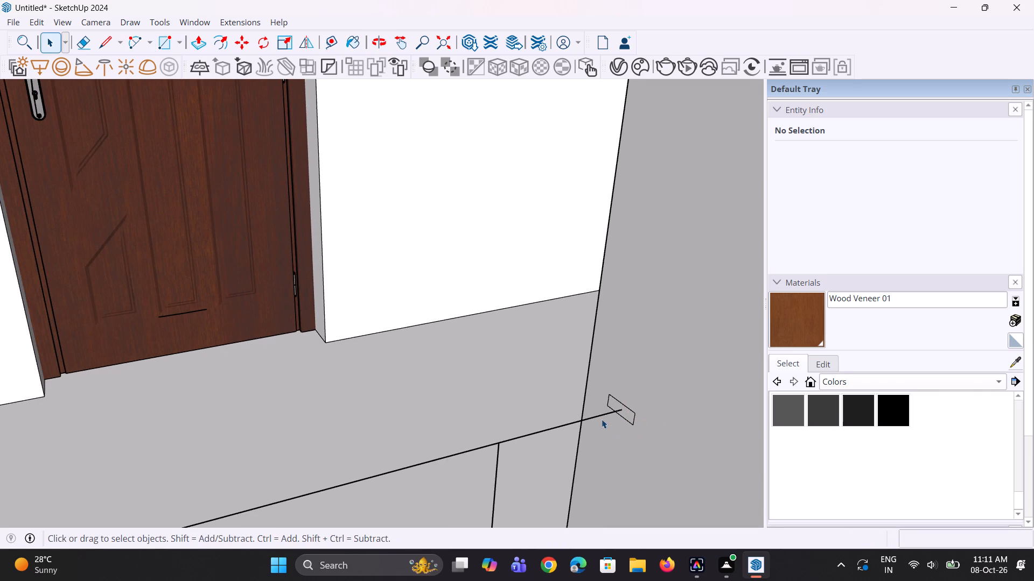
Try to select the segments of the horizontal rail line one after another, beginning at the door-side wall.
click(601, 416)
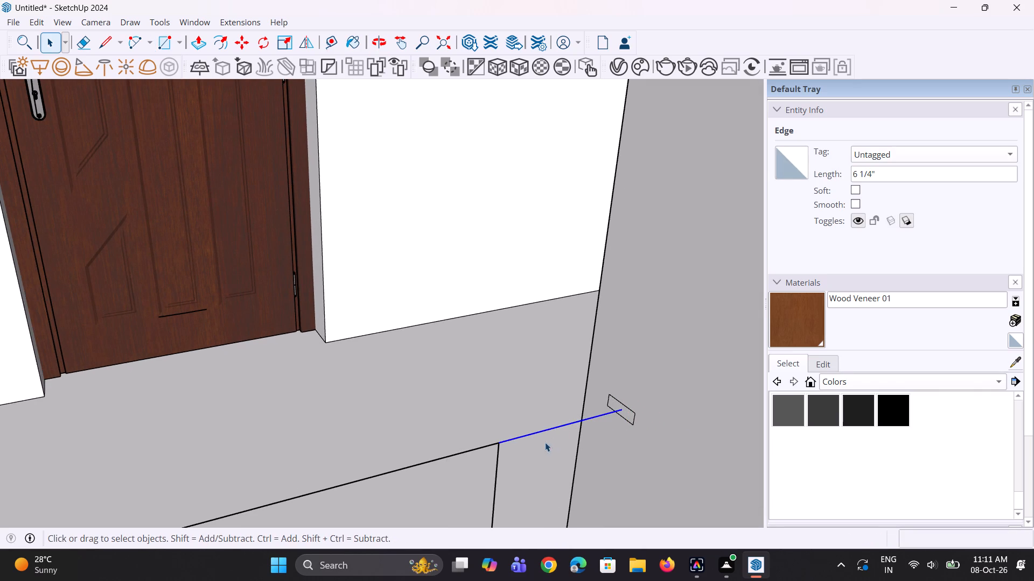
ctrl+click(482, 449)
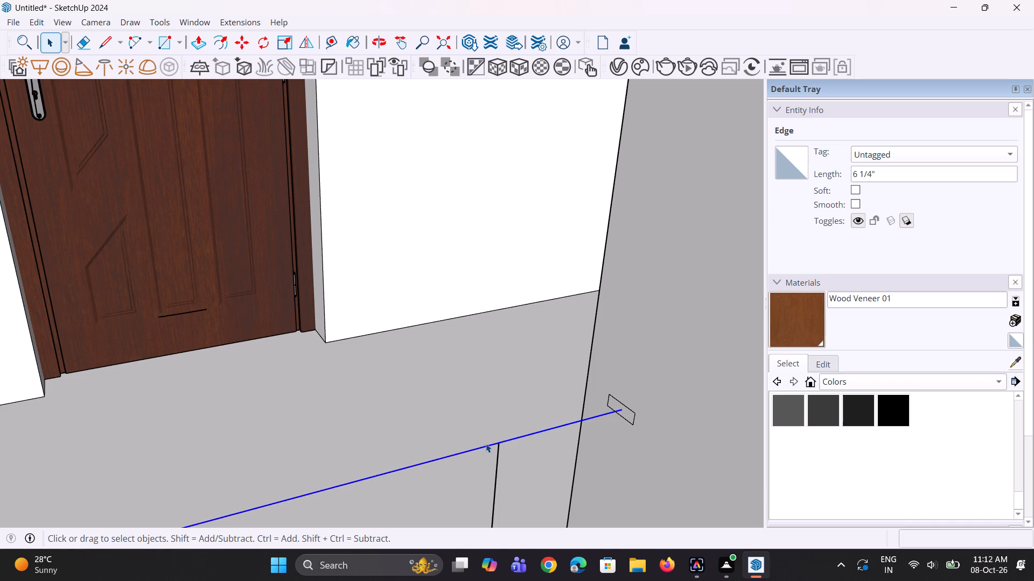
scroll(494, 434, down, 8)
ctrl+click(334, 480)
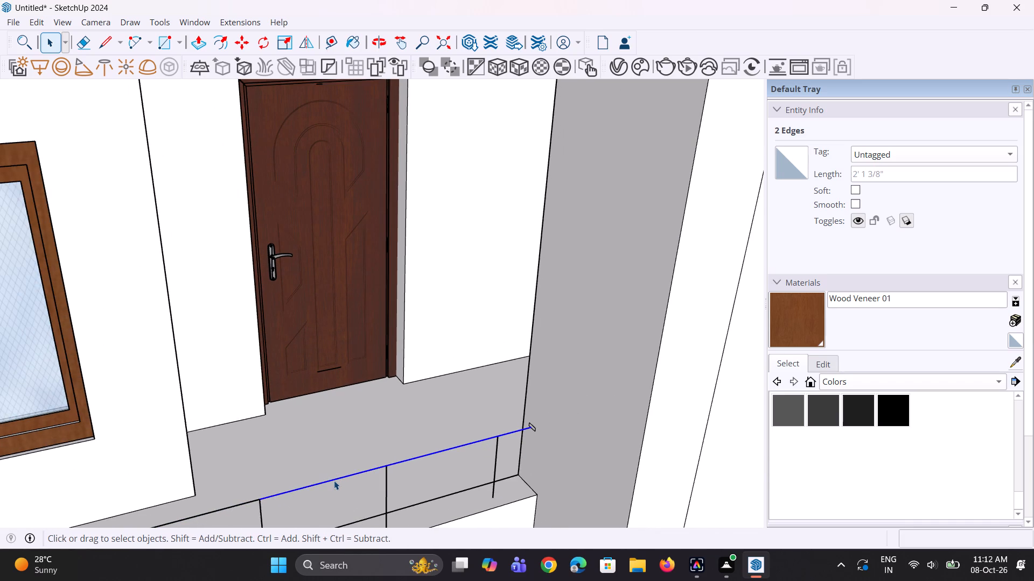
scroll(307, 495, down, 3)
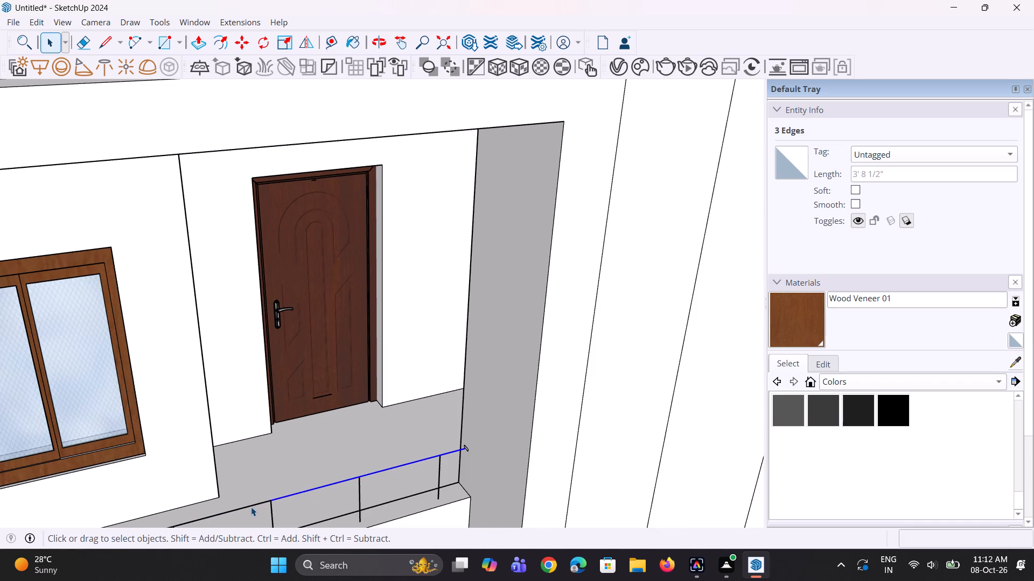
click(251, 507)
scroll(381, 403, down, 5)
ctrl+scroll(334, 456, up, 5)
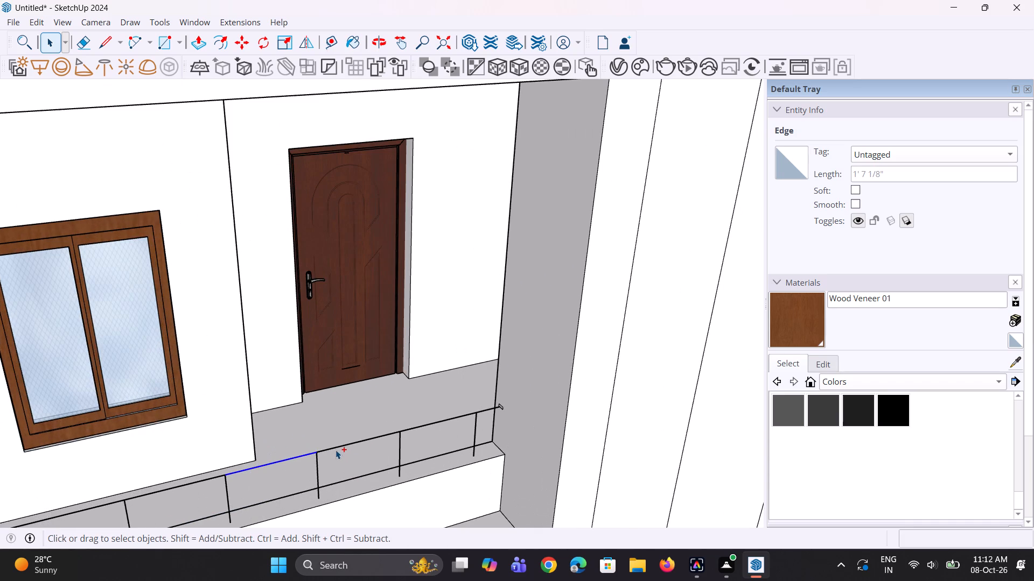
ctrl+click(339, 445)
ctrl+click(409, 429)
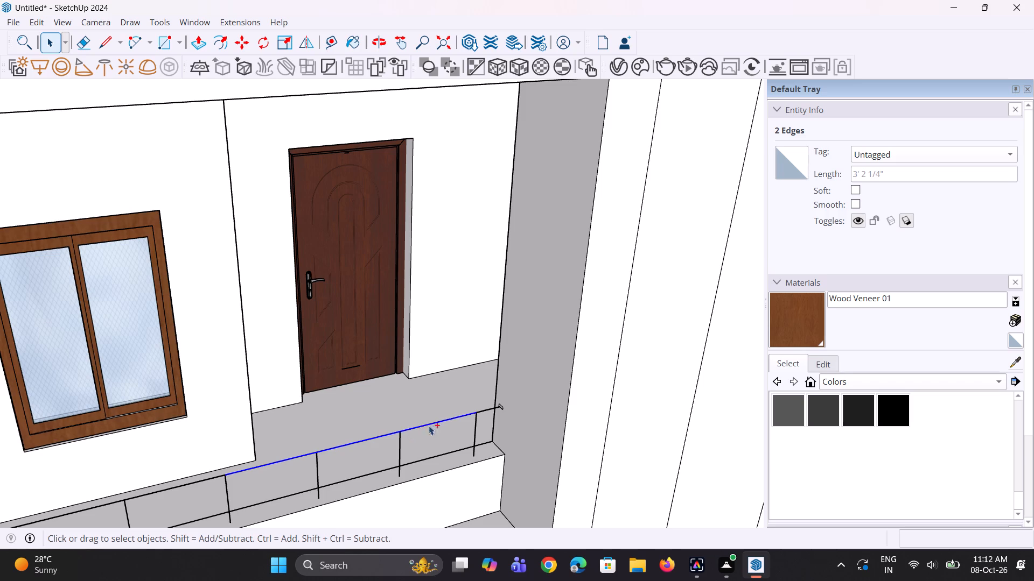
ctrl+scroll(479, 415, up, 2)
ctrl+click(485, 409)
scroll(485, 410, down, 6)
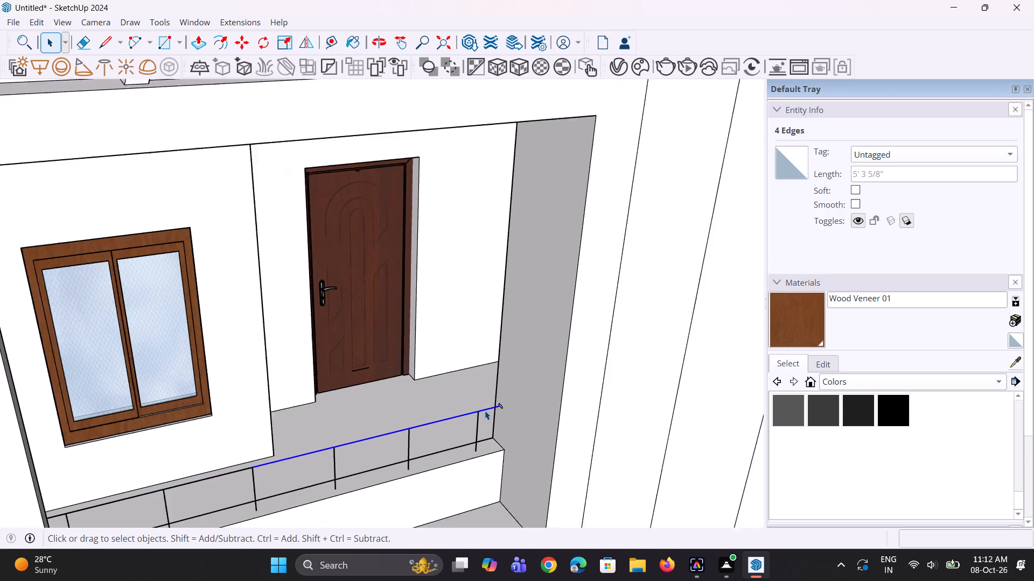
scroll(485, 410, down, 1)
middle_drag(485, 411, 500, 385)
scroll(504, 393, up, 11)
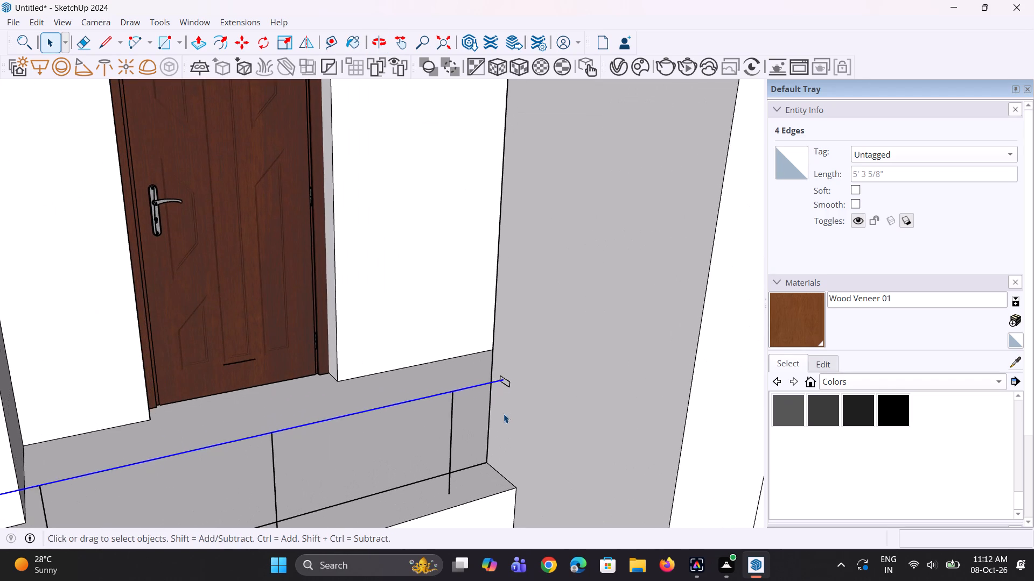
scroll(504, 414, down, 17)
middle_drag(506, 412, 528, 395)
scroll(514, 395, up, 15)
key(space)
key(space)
Move the top edge of the small rectangular profile on the door-side wall up about 3/16".
scroll(507, 406, up, 2)
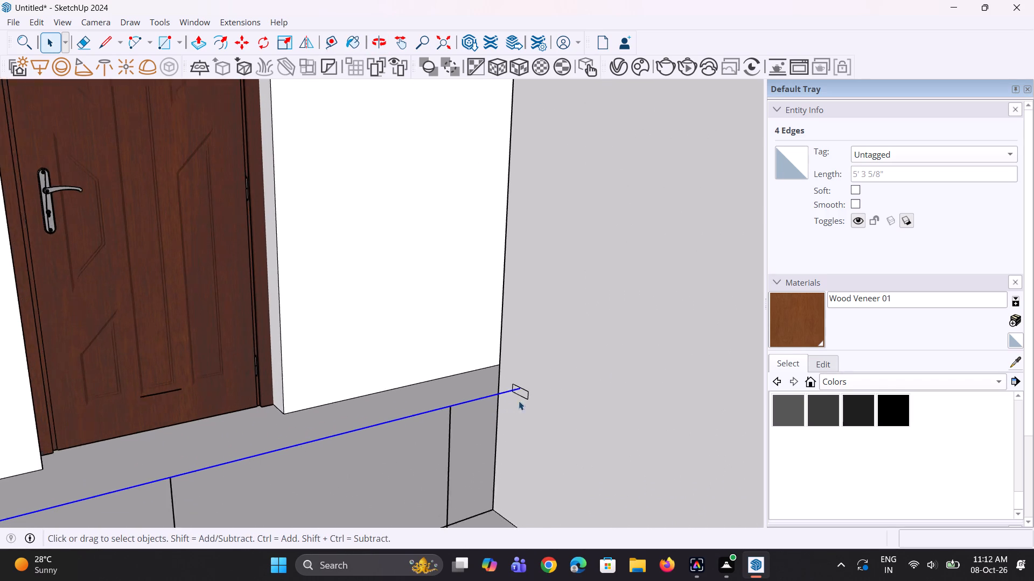
scroll(519, 401, up, 3)
click(528, 388)
scroll(521, 387, up, 6)
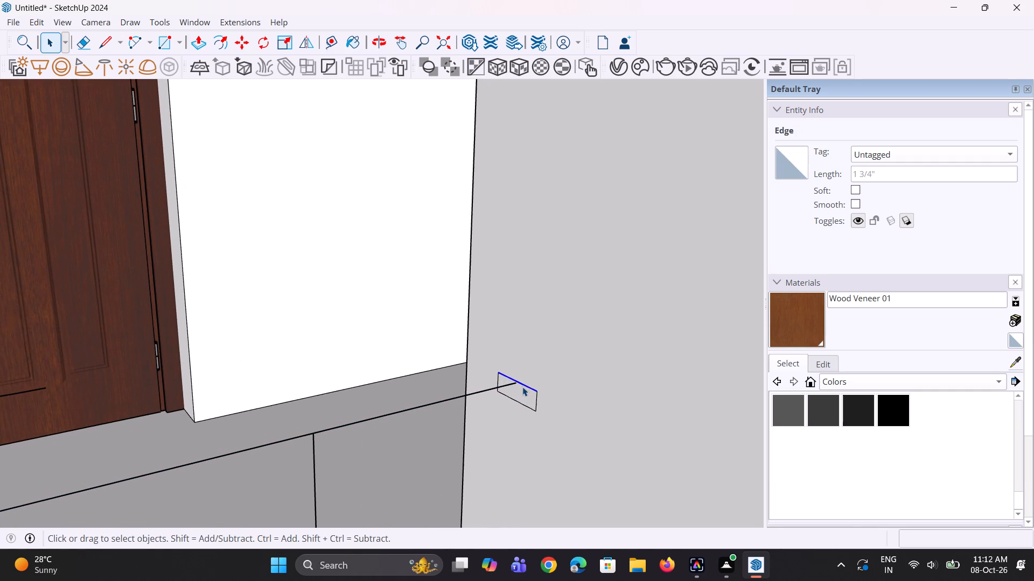
key(m)
scroll(525, 388, up, 6)
click(543, 391)
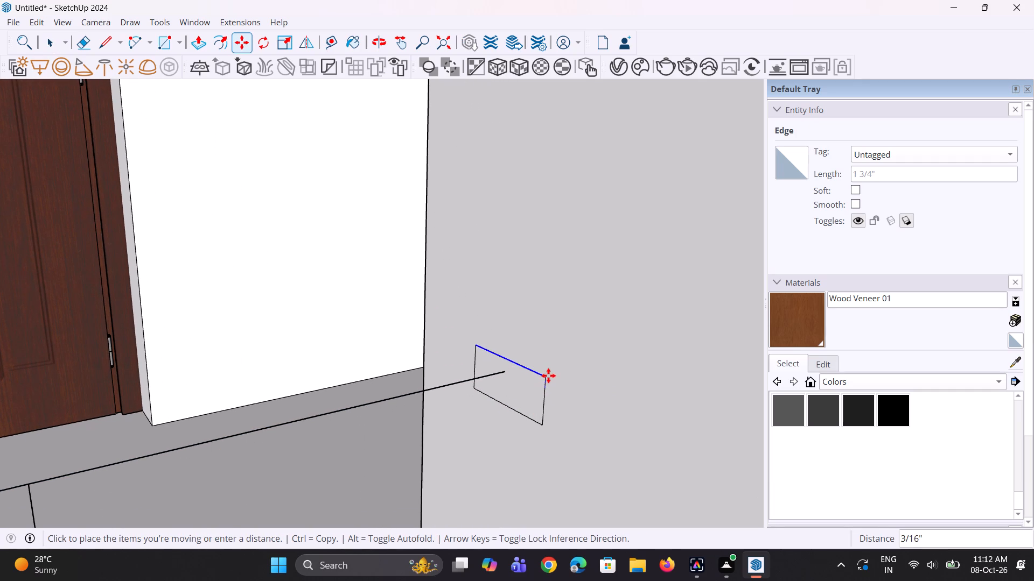
click(548, 375)
key(space)
key(space)
Extend the rail line's door-side end along the red axis with a short line of just under 1".
middle_drag(505, 419, 528, 393)
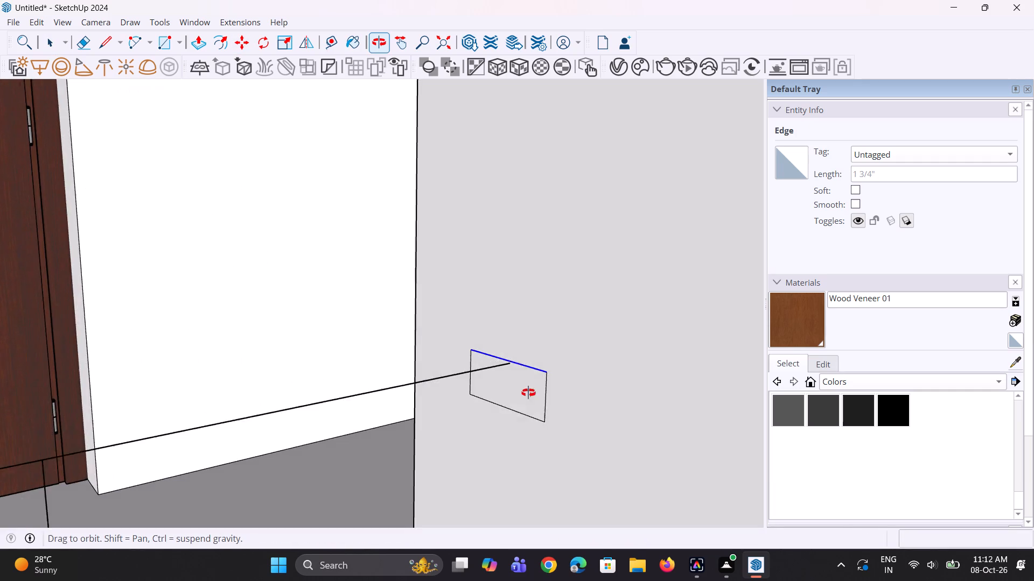
middle_drag(528, 393, 415, 499)
scroll(470, 424, up, 1)
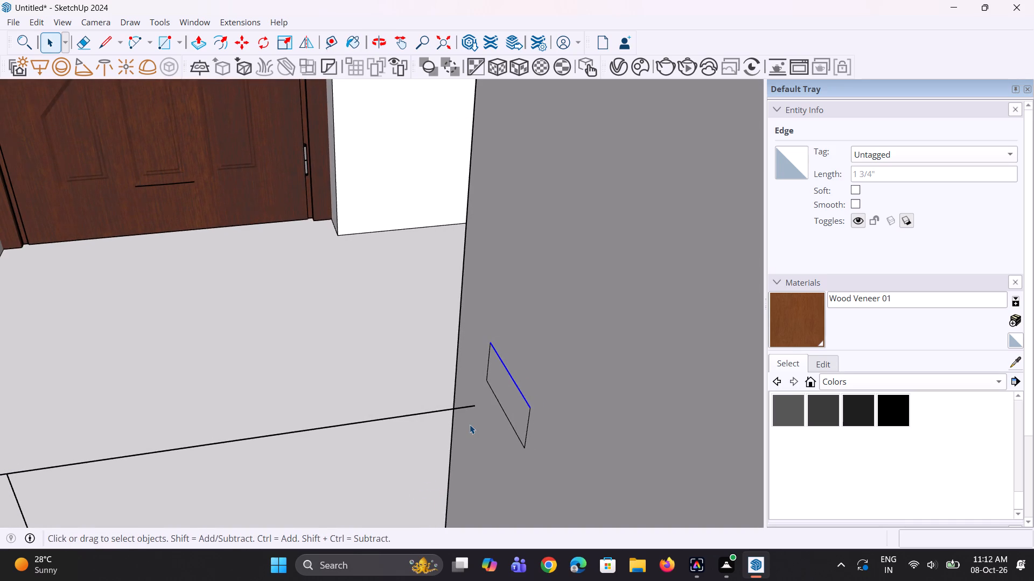
key(l)
click(476, 403)
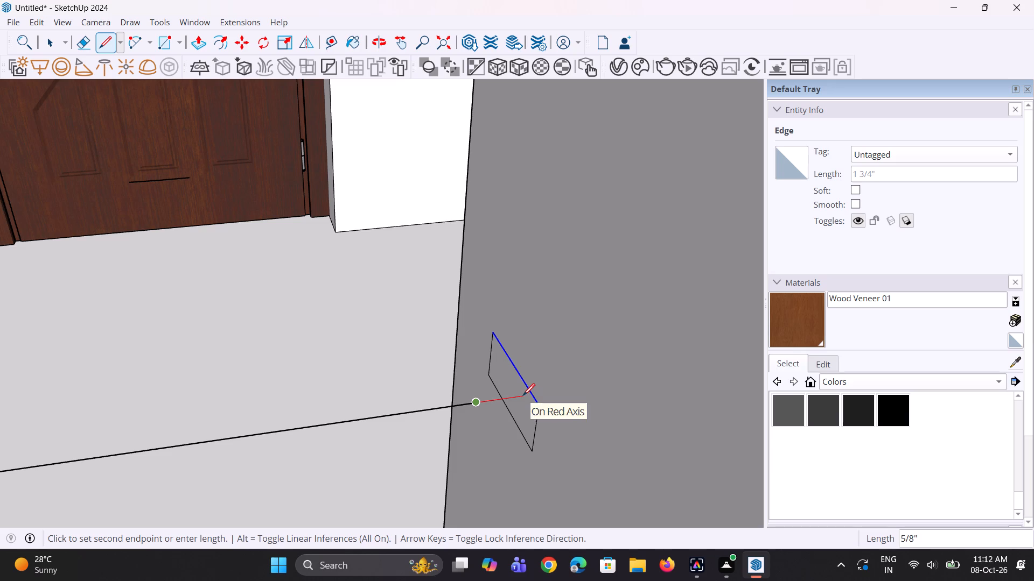
middle_drag(523, 395, 495, 336)
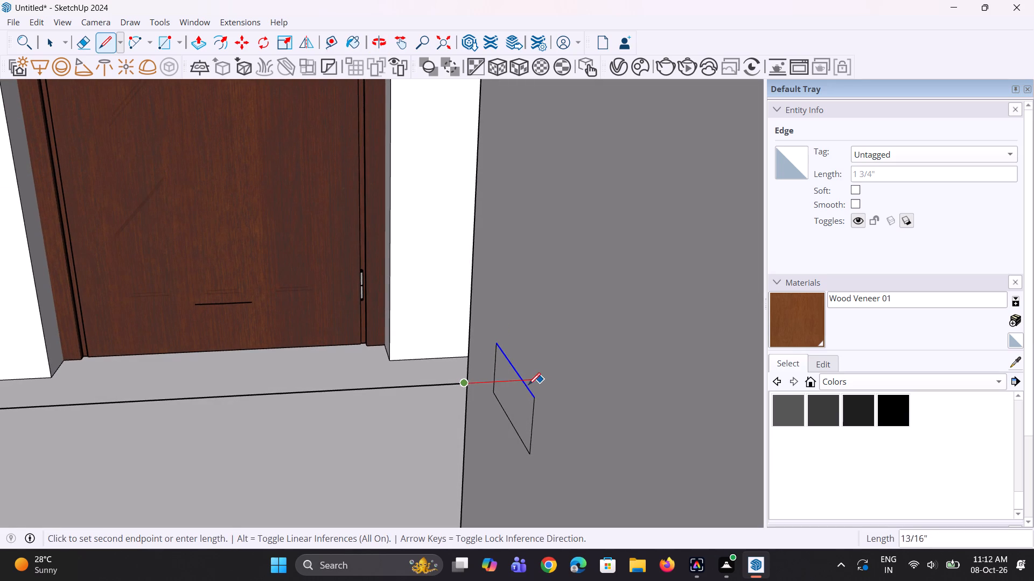
click(542, 381)
middle_drag(541, 401, 548, 387)
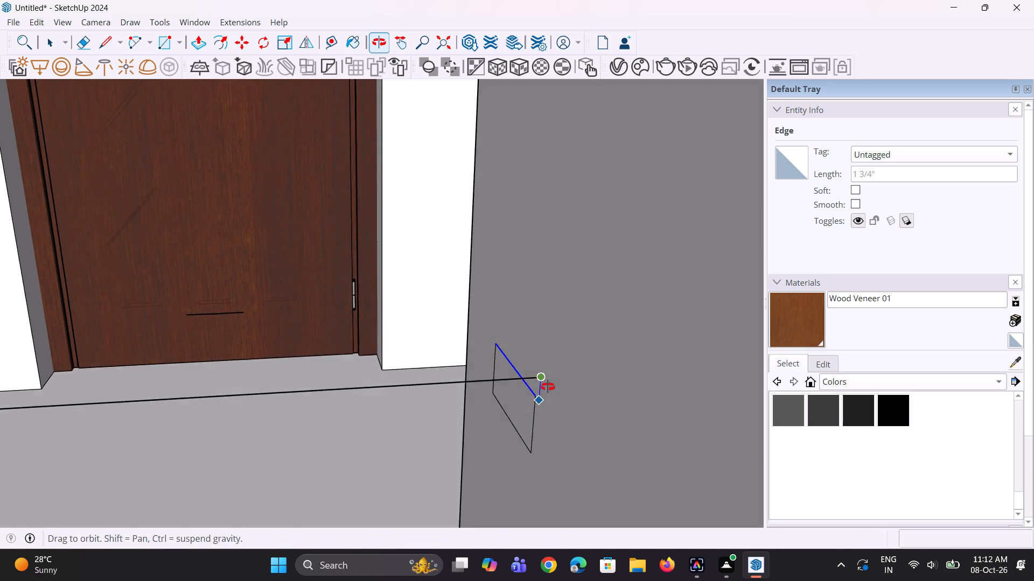
middle_drag(548, 387, 600, 368)
key(space)
key(space)
Move the rectangular profile face about 1 1/8" so that it surrounds the extended end of the rail line.
click(527, 402)
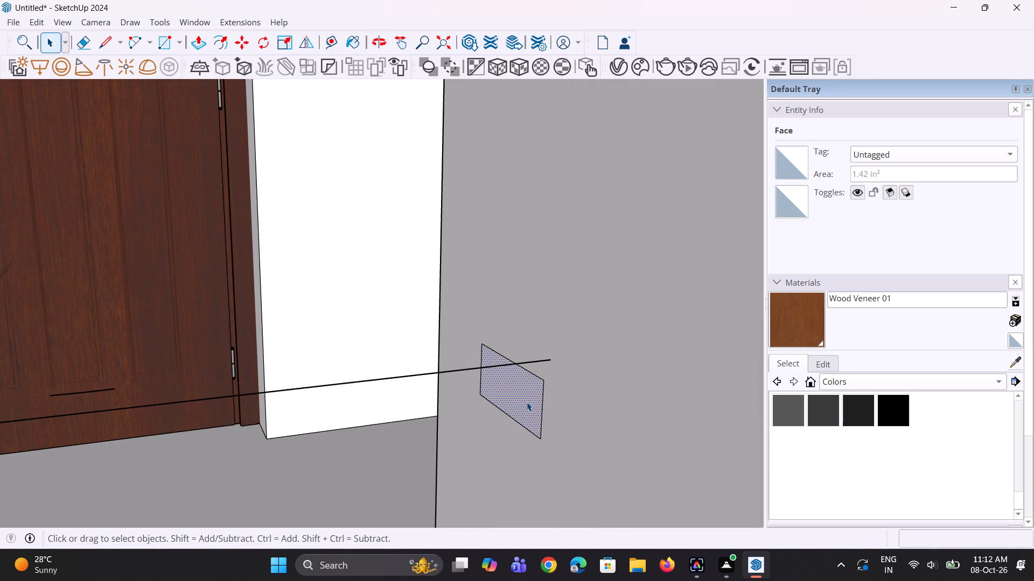
key(m)
click(548, 381)
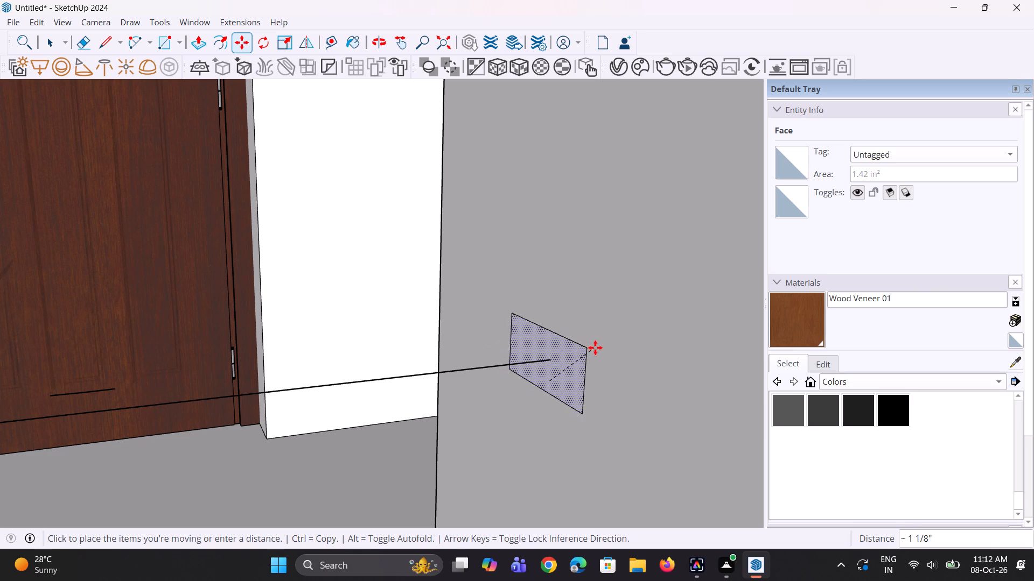
click(595, 348)
key(space)
key(space)
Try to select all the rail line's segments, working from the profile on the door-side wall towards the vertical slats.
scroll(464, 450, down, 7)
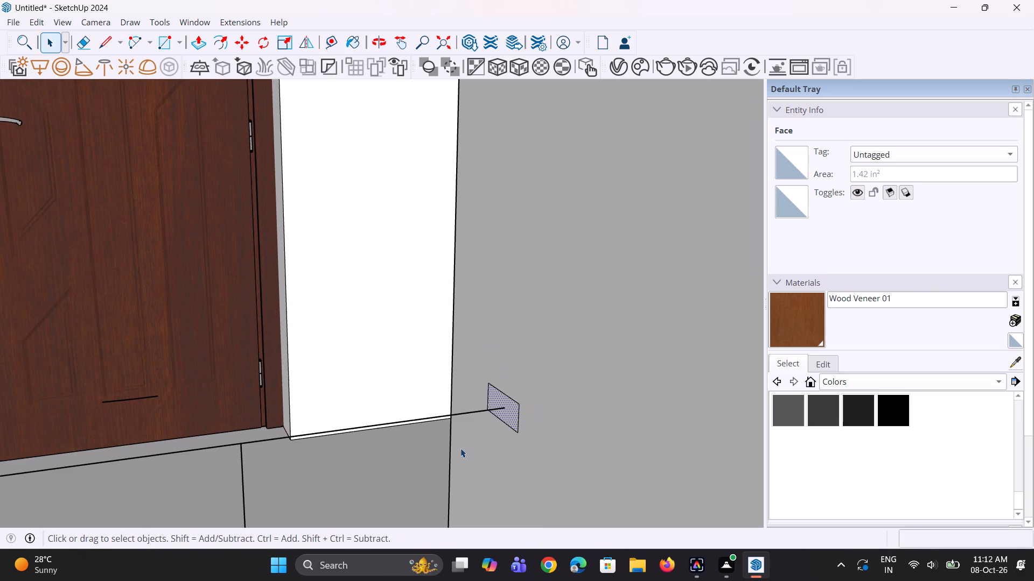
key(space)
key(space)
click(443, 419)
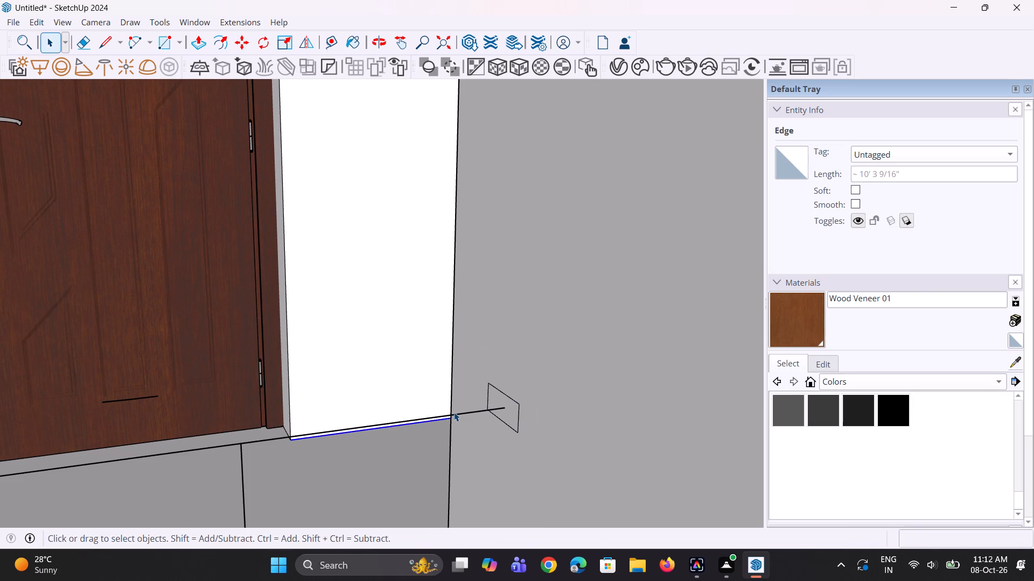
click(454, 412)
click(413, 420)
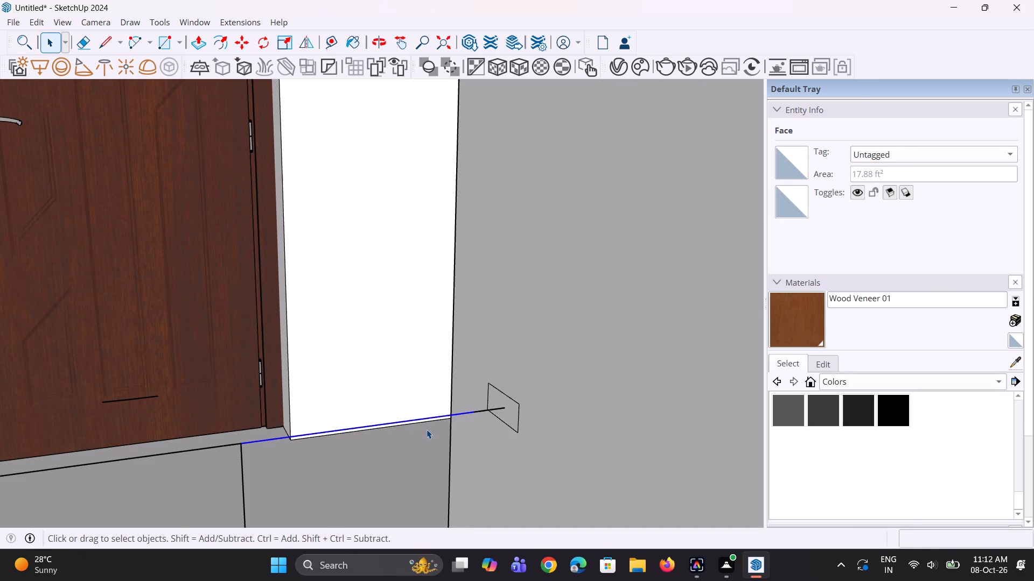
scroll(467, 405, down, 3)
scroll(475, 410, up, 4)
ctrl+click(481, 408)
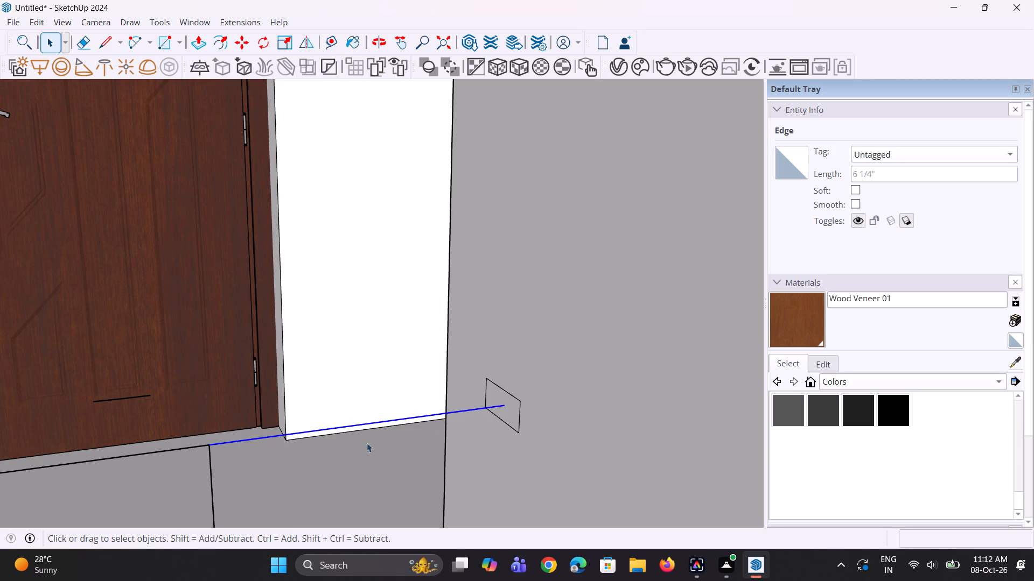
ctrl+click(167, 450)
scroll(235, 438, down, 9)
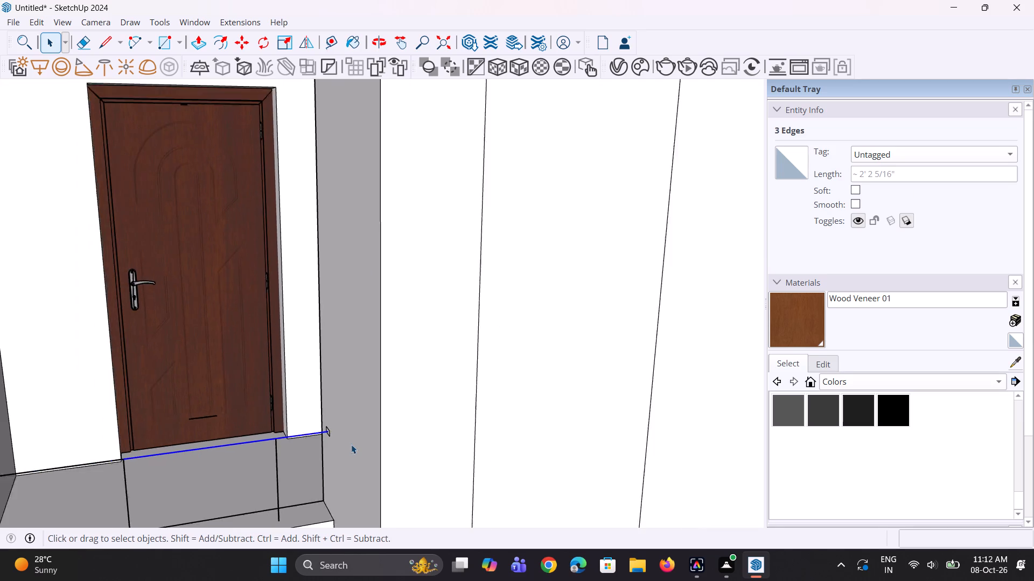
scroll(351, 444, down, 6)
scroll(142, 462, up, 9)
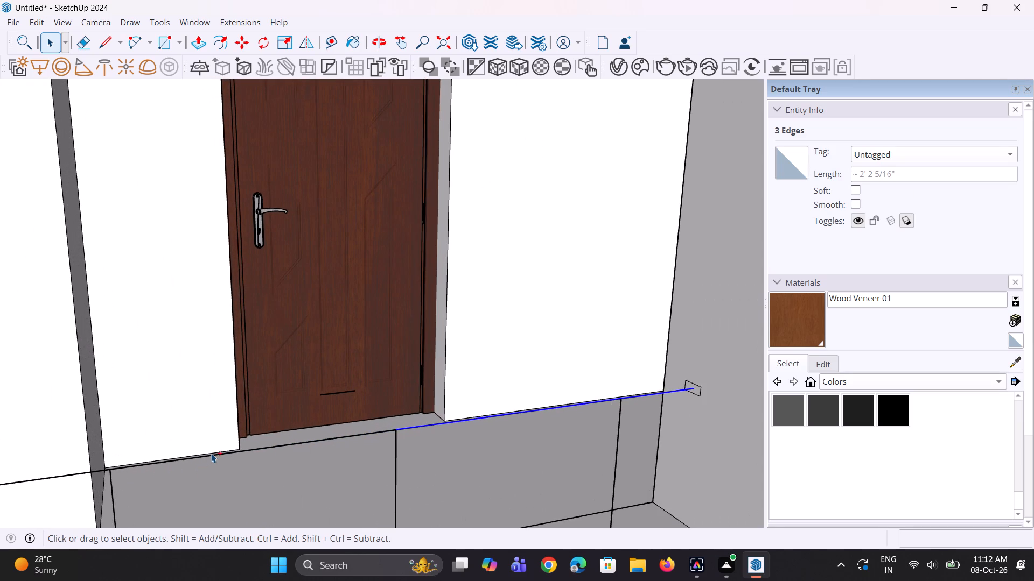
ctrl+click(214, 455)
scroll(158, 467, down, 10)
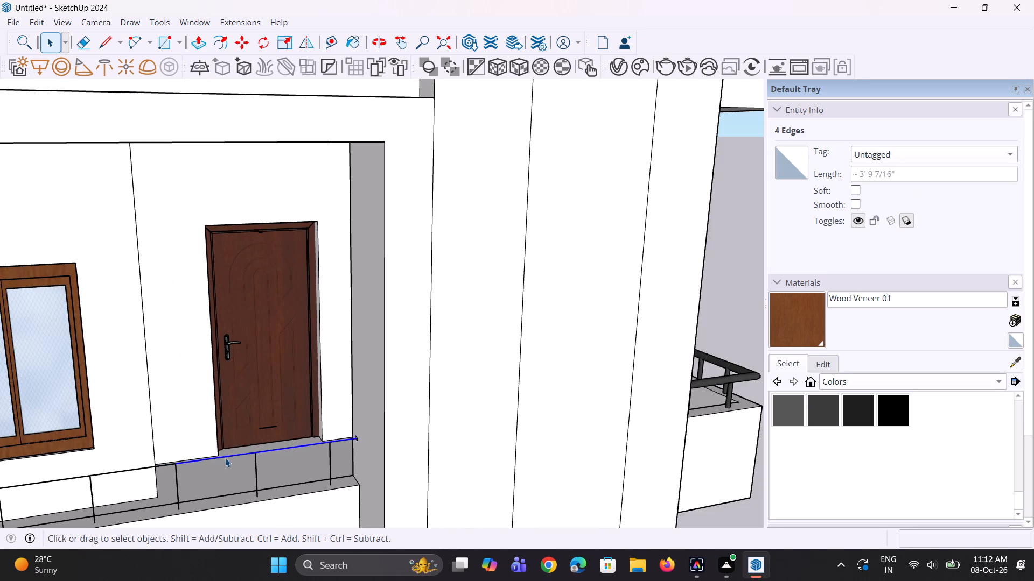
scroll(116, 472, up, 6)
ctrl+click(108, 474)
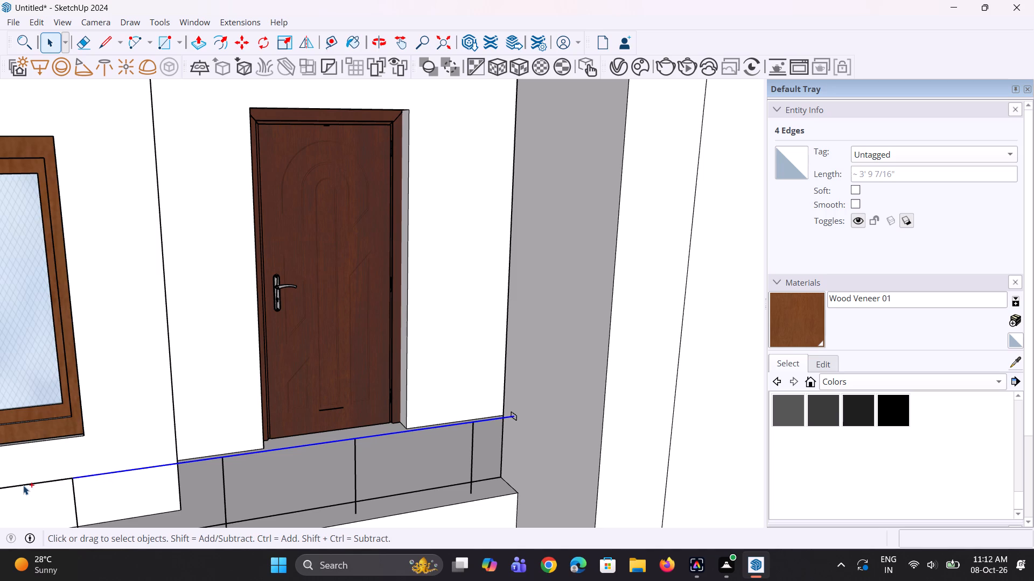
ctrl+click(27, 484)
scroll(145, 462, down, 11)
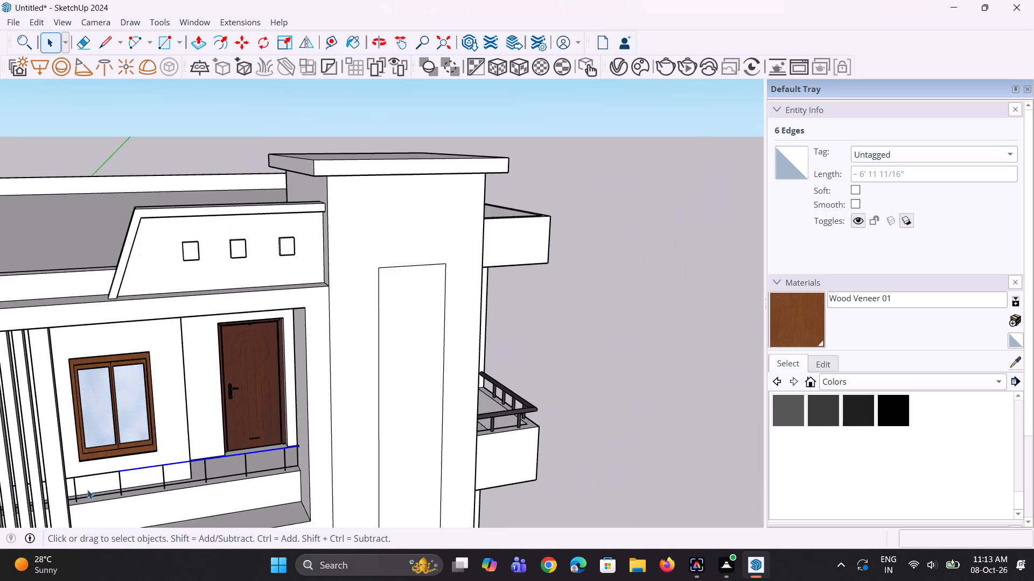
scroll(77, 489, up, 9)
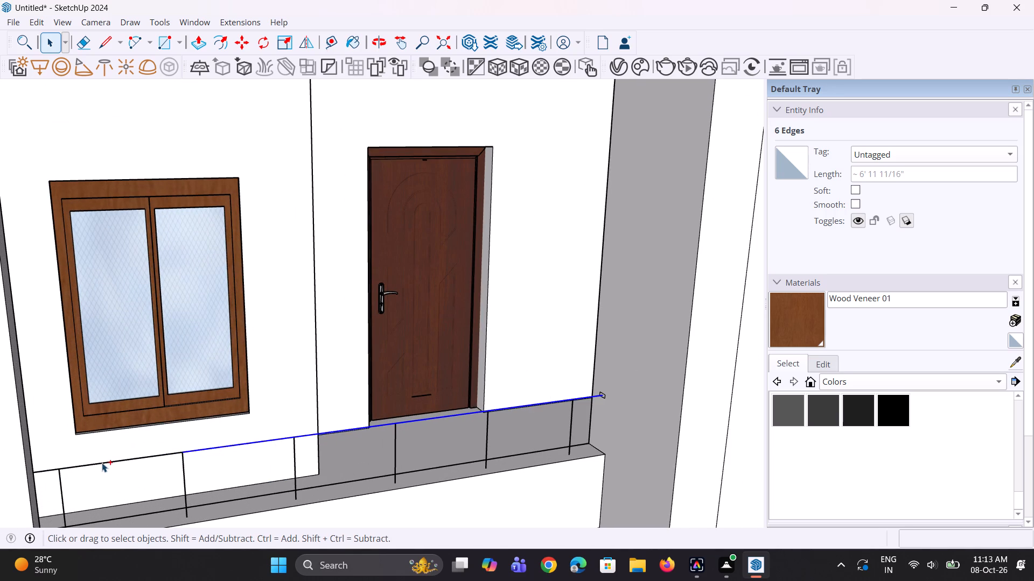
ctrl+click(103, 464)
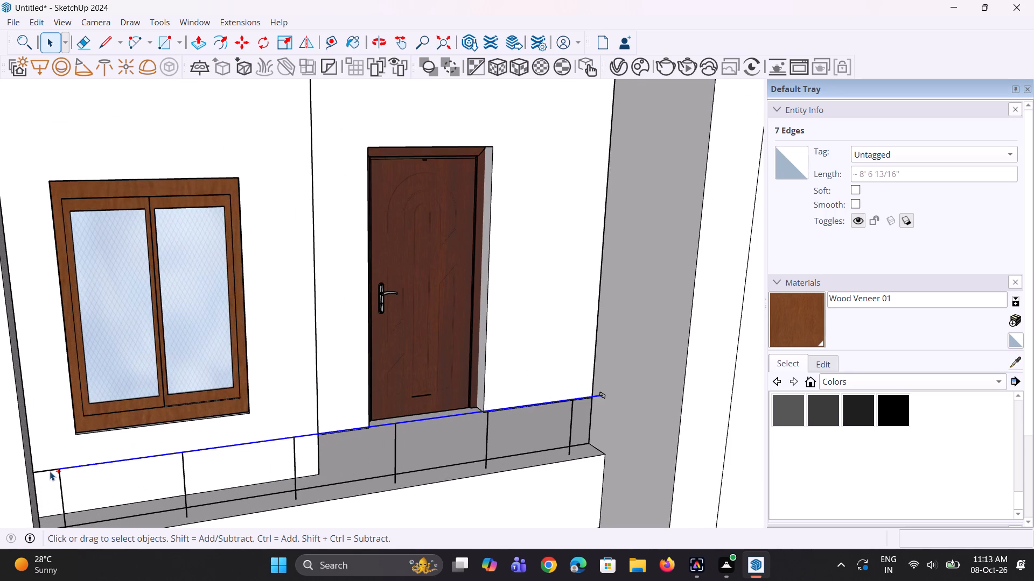
Select the rail line's segments from beside the vertical slats through to the short extension inside the rectangular profile on the door-side wall.
ctrl+click(50, 470)
scroll(101, 458, down, 4)
scroll(112, 464, up, 2)
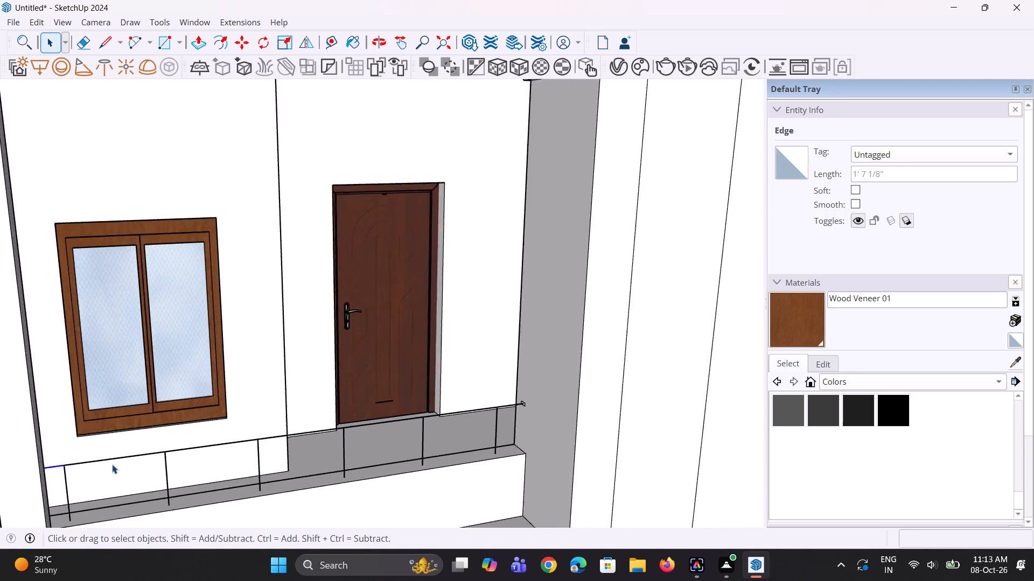
scroll(112, 464, up, 4)
ctrl+click(119, 455)
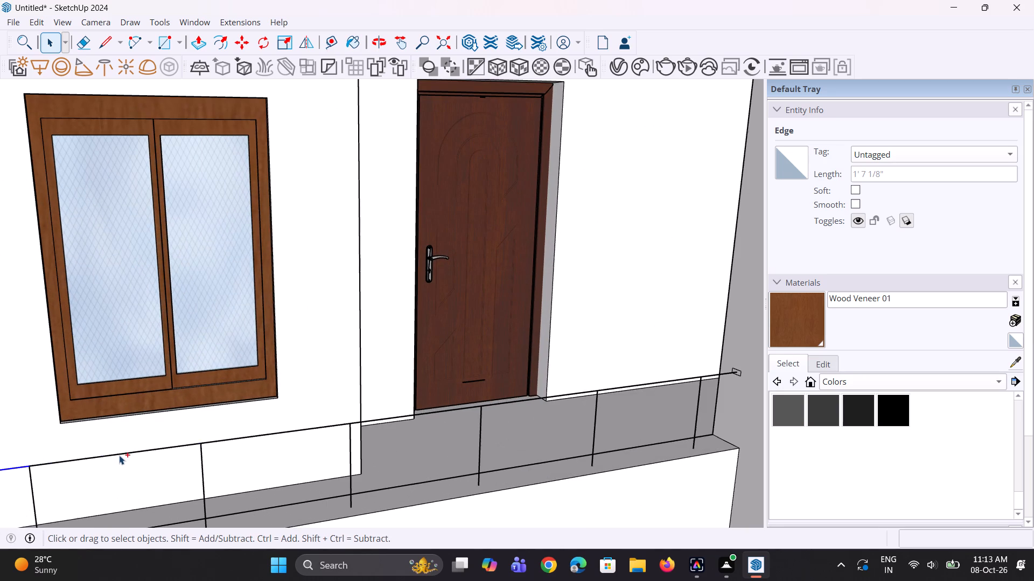
ctrl+click(231, 438)
ctrl+click(364, 420)
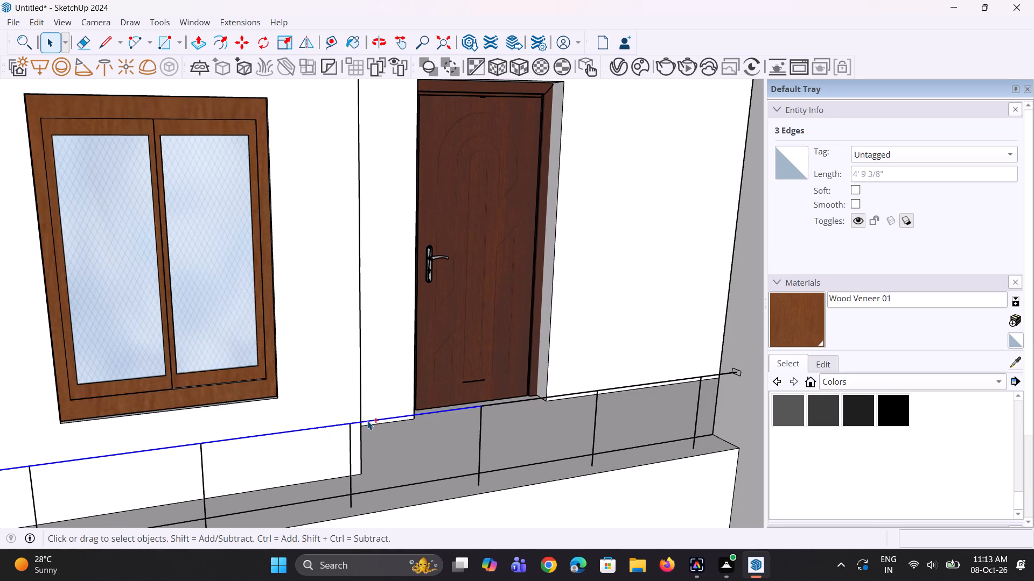
ctrl+click(509, 402)
ctrl+scroll(613, 386, up, 2)
ctrl+click(614, 389)
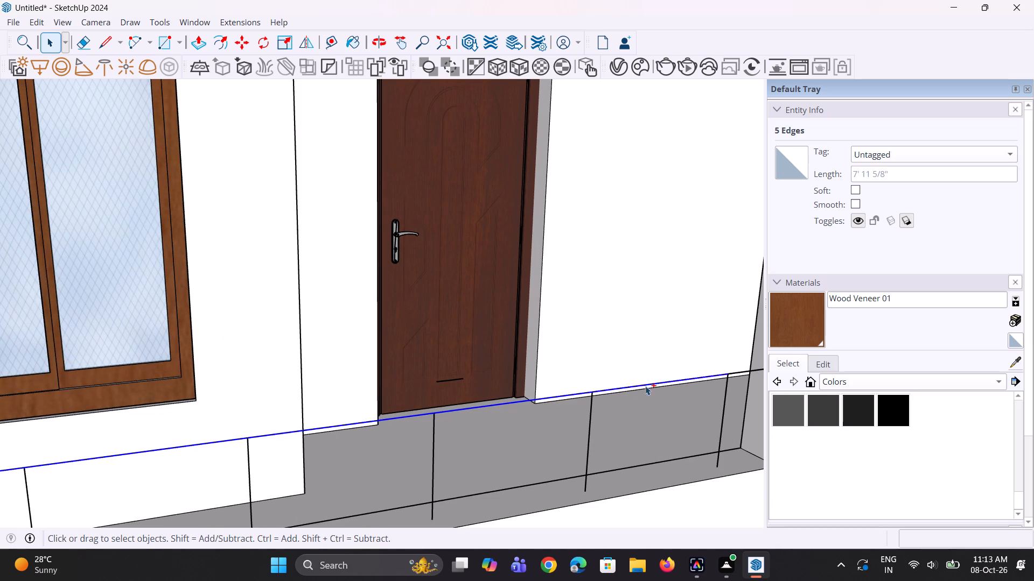
ctrl+scroll(738, 373, up, 1)
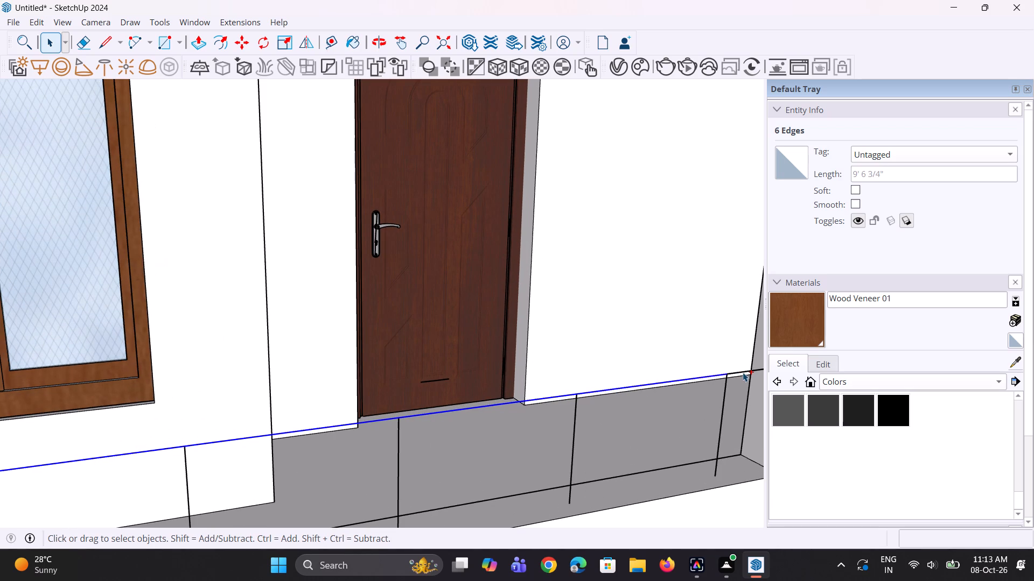
ctrl+click(743, 372)
scroll(557, 442, down, 6)
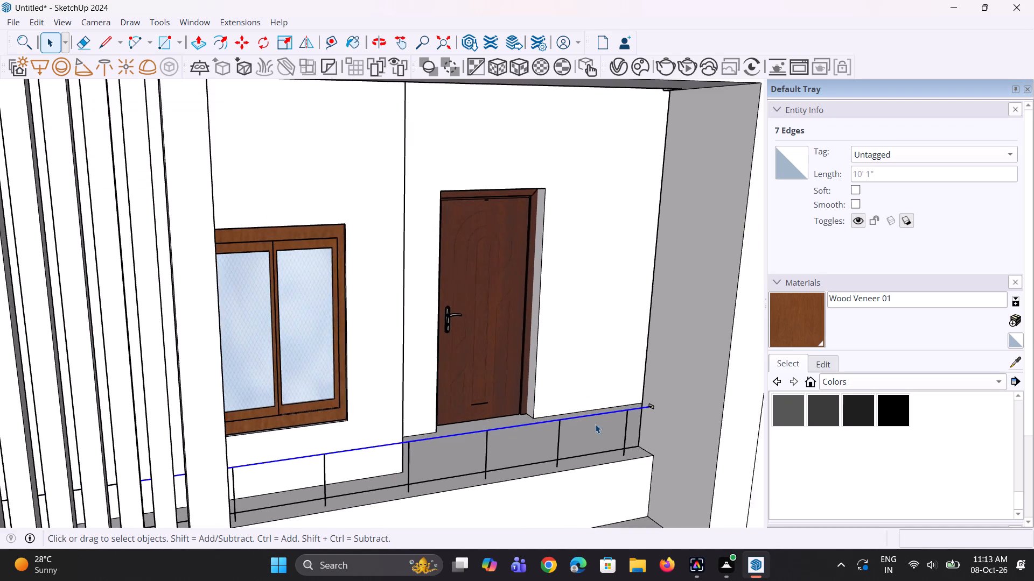
scroll(616, 420, up, 3)
scroll(696, 387, up, 18)
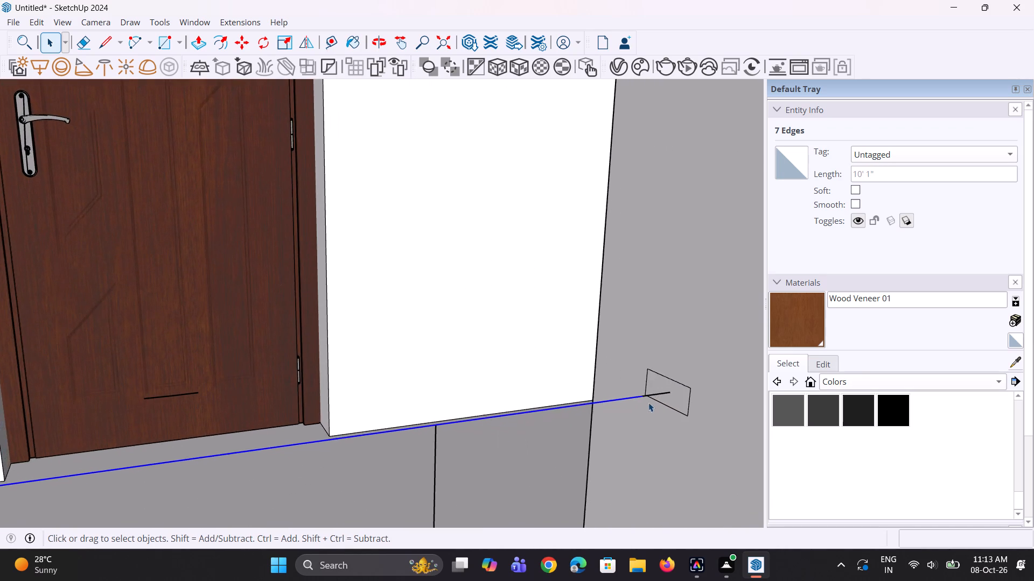
scroll(648, 402, up, 4)
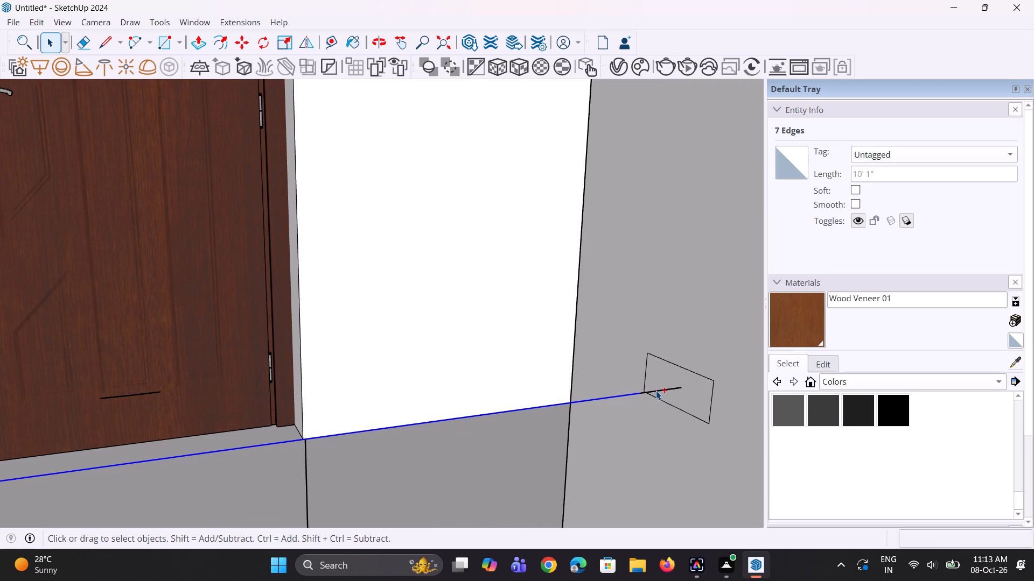
ctrl+click(656, 391)
Add the rail line's remaining segments behind the vertical slats, up to the far wall, to the selection.
scroll(658, 398, down, 5)
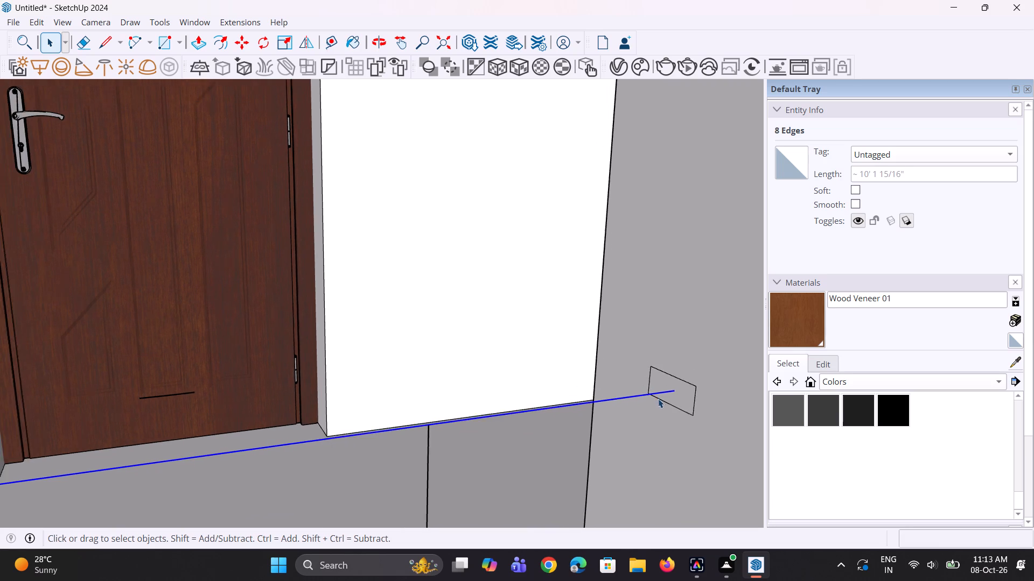
scroll(658, 399, down, 20)
scroll(408, 432, down, 3)
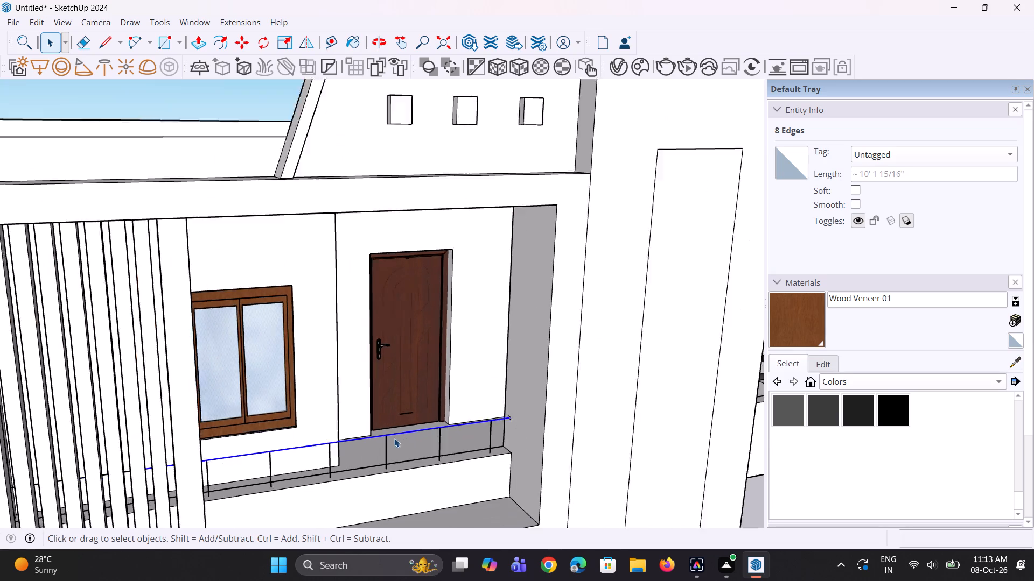
scroll(394, 438, down, 9)
middle_drag(554, 428, 0, 456)
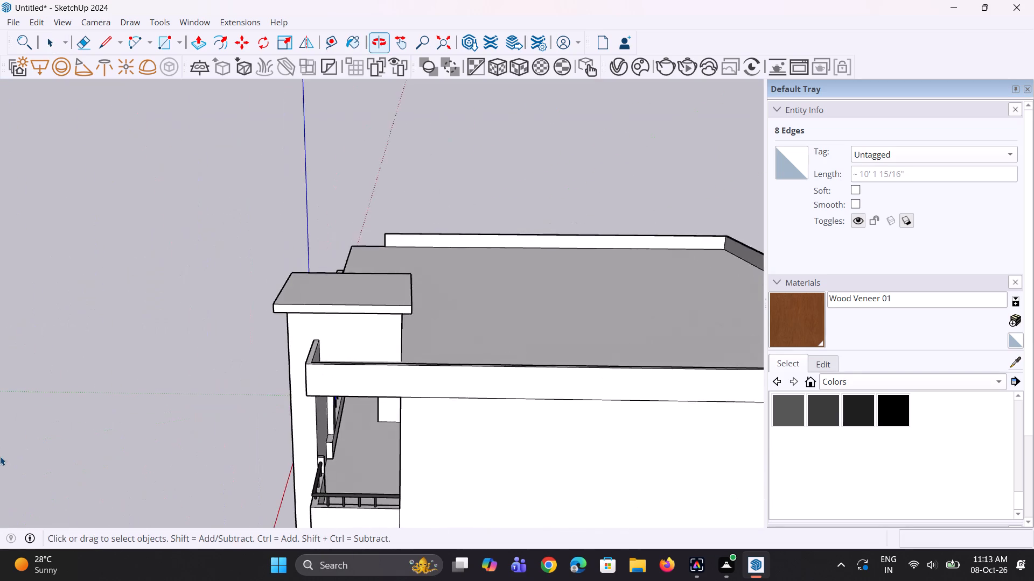
scroll(202, 484, up, 2)
scroll(350, 397, up, 8)
middle_drag(388, 450, 353, 370)
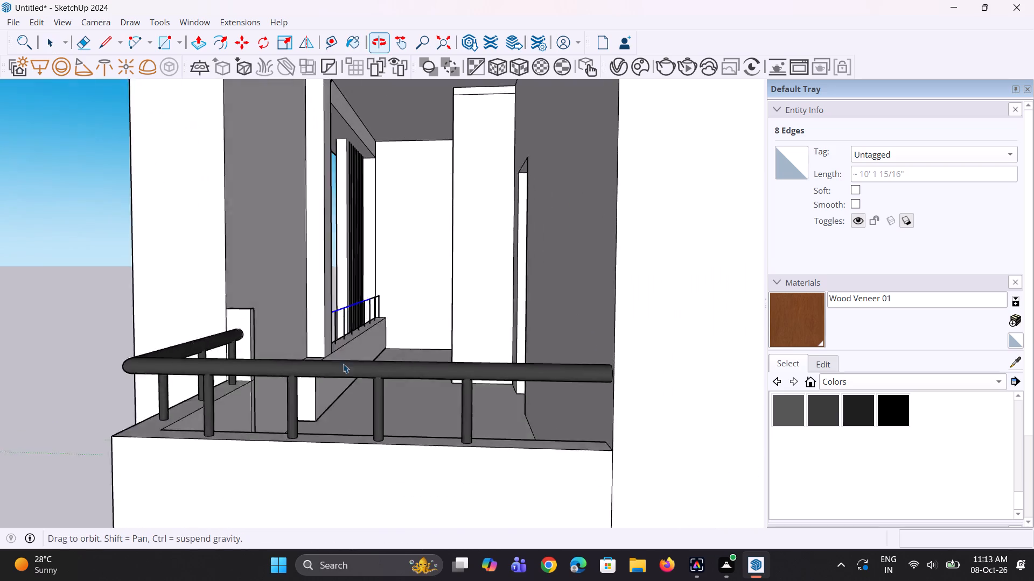
scroll(344, 315, up, 8)
middle_drag(382, 291, 373, 364)
scroll(414, 329, up, 2)
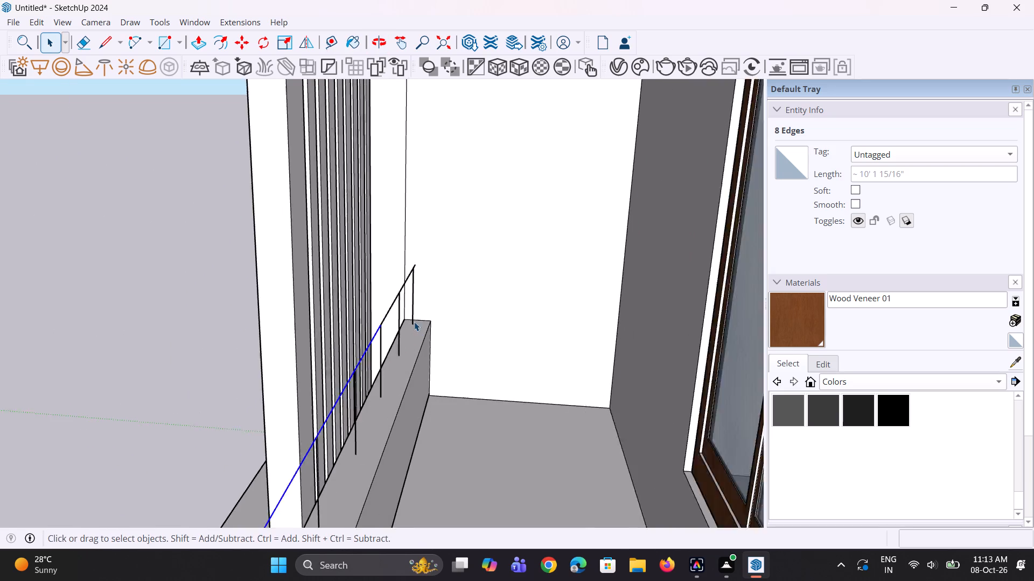
scroll(414, 322, up, 5)
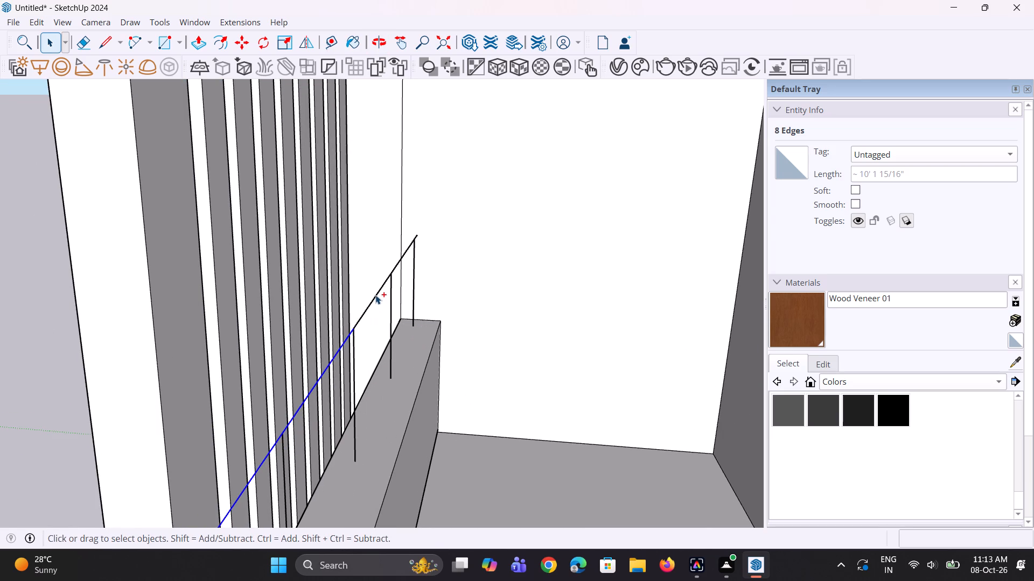
ctrl+click(375, 295)
ctrl+scroll(396, 264, up, 1)
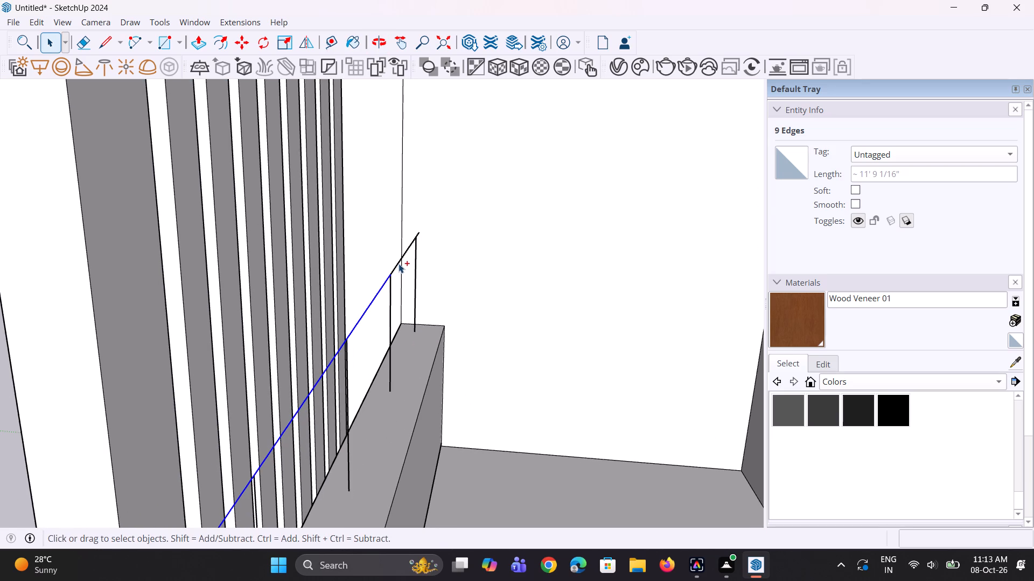
ctrl+click(399, 264)
ctrl+scroll(416, 241, up, 4)
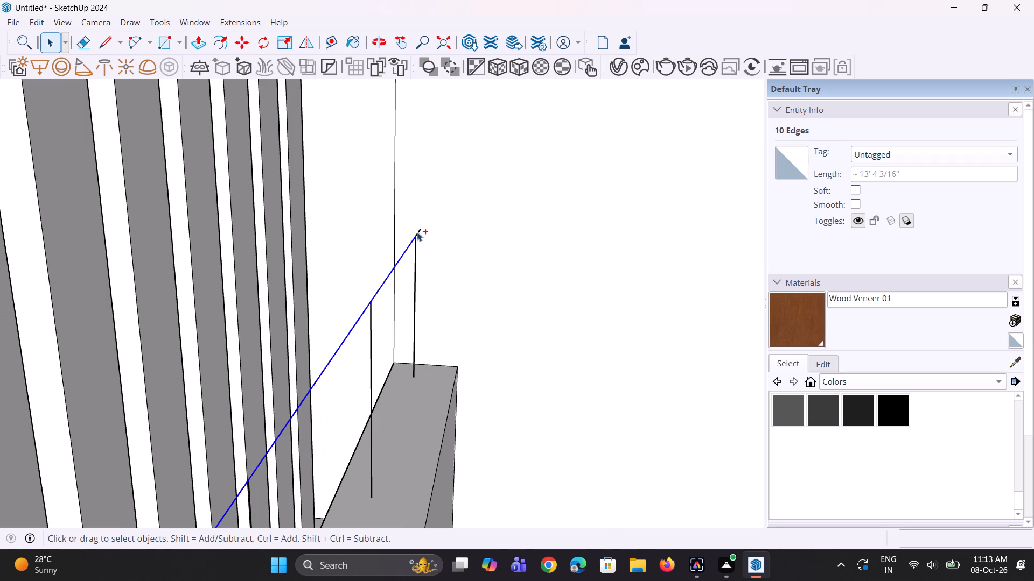
ctrl+click(418, 232)
Extrude the small rectangular profile on the door-side wall along the selected rail line with Follow Me.
scroll(433, 255, down, 6)
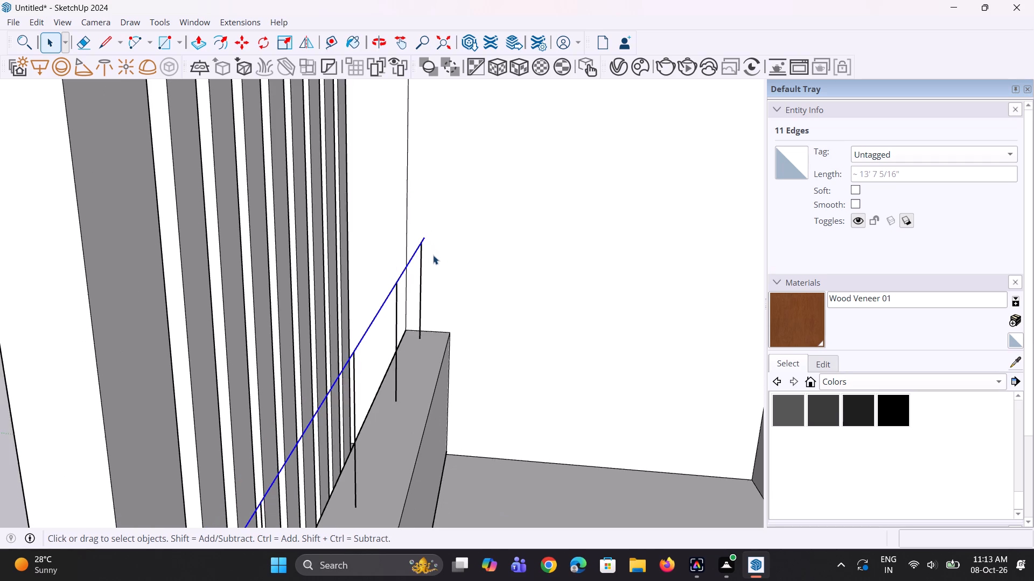
scroll(433, 255, down, 17)
middle_drag(209, 441, 395, 447)
middle_drag(343, 422, 640, 401)
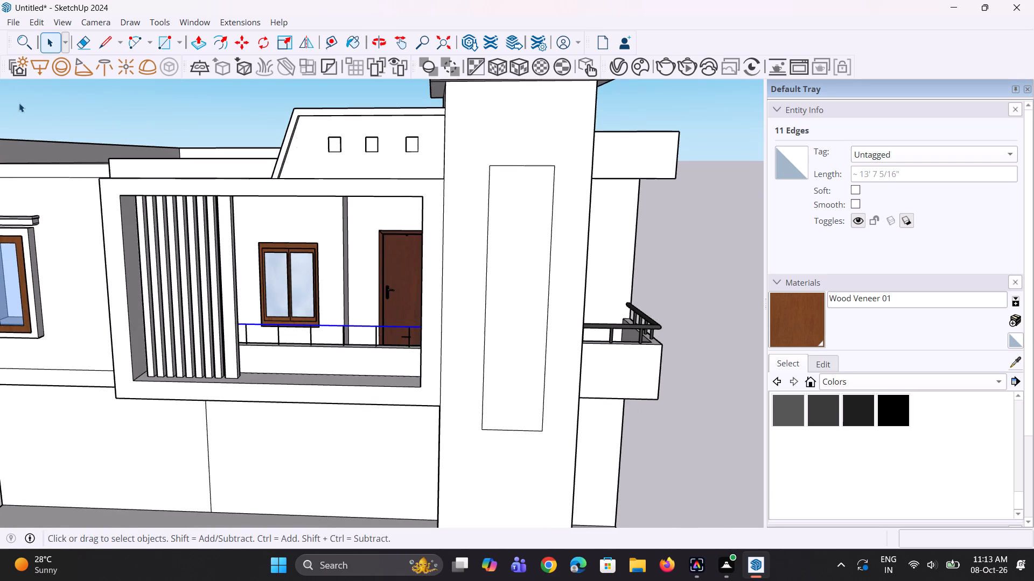
click(31, 44)
key(f)
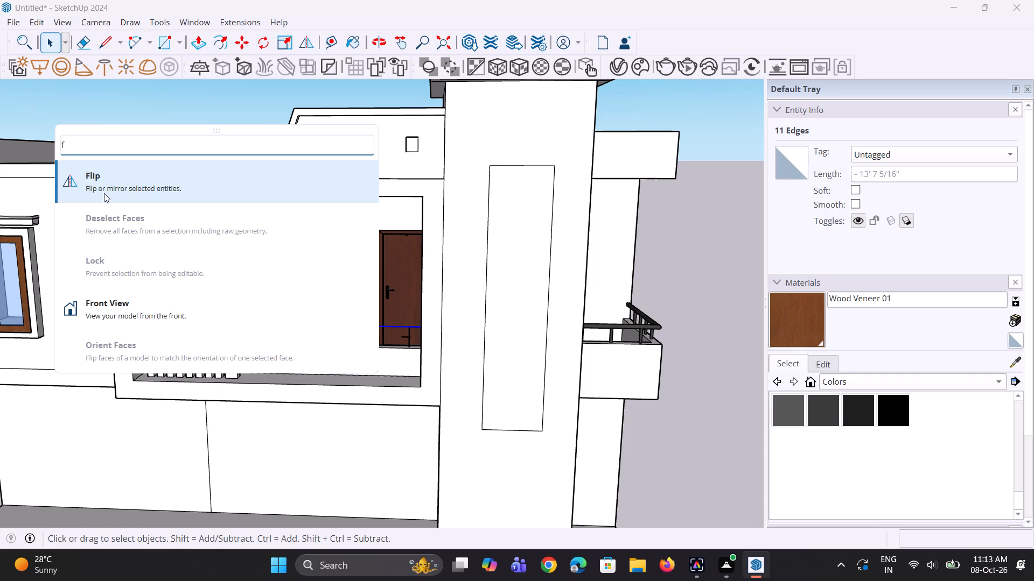
text(oll)
click(104, 193)
middle_drag(88, 224, 235, 339)
scroll(353, 321, up, 3)
scroll(447, 324, up, 10)
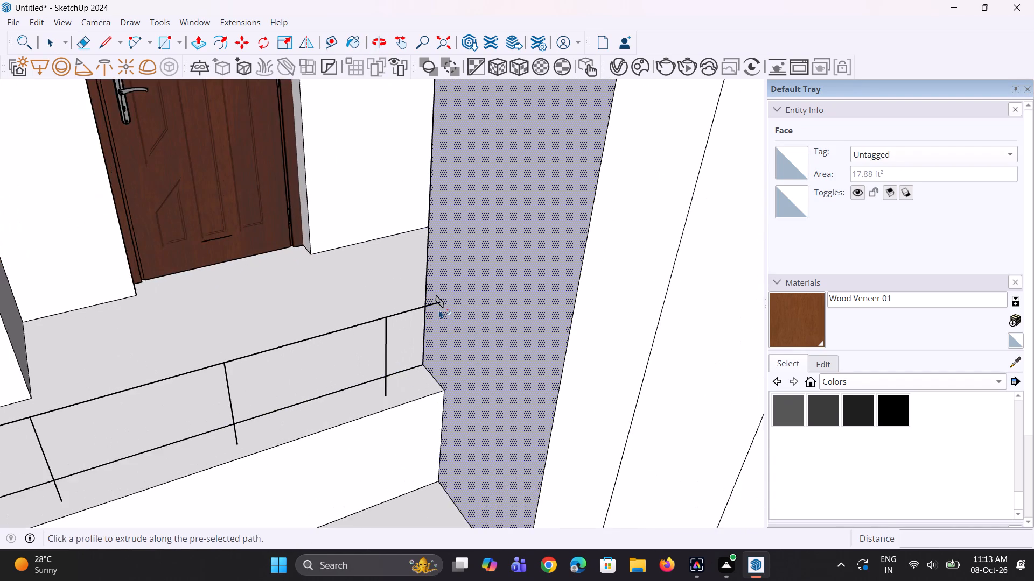
scroll(439, 310, up, 8)
click(445, 301)
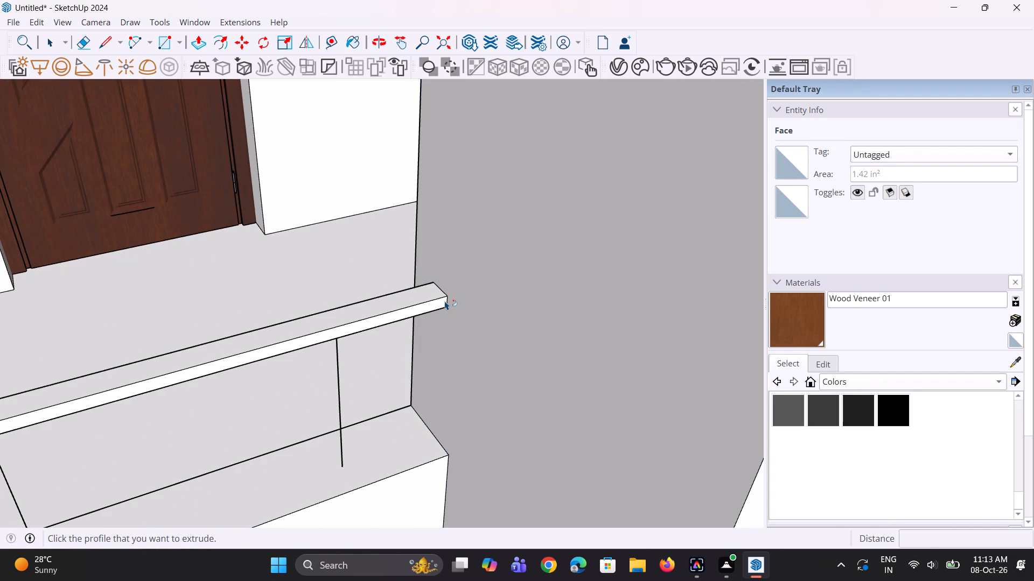
scroll(438, 311, down, 15)
middle_drag(353, 383, 310, 362)
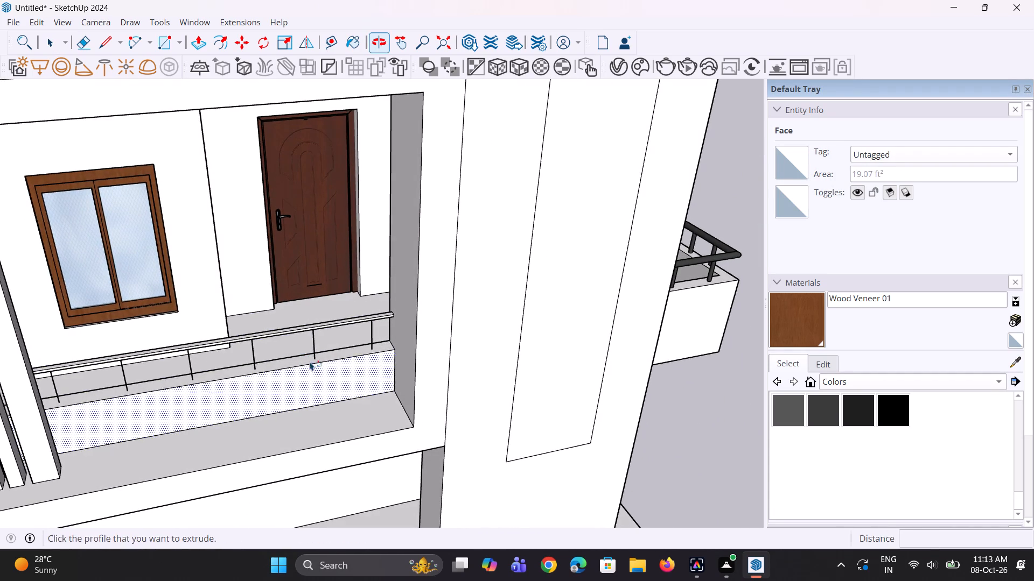
key(space)
key(space)
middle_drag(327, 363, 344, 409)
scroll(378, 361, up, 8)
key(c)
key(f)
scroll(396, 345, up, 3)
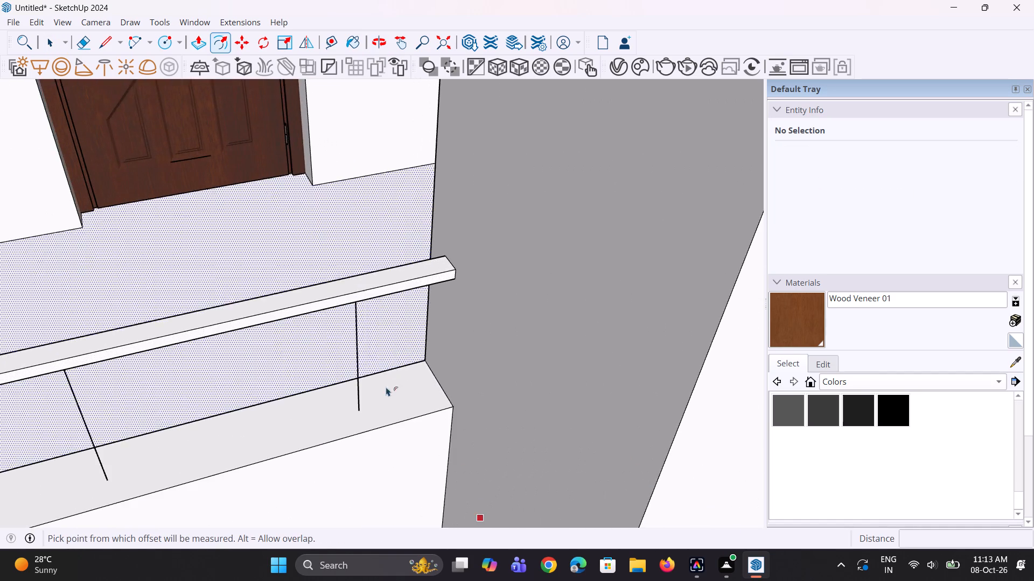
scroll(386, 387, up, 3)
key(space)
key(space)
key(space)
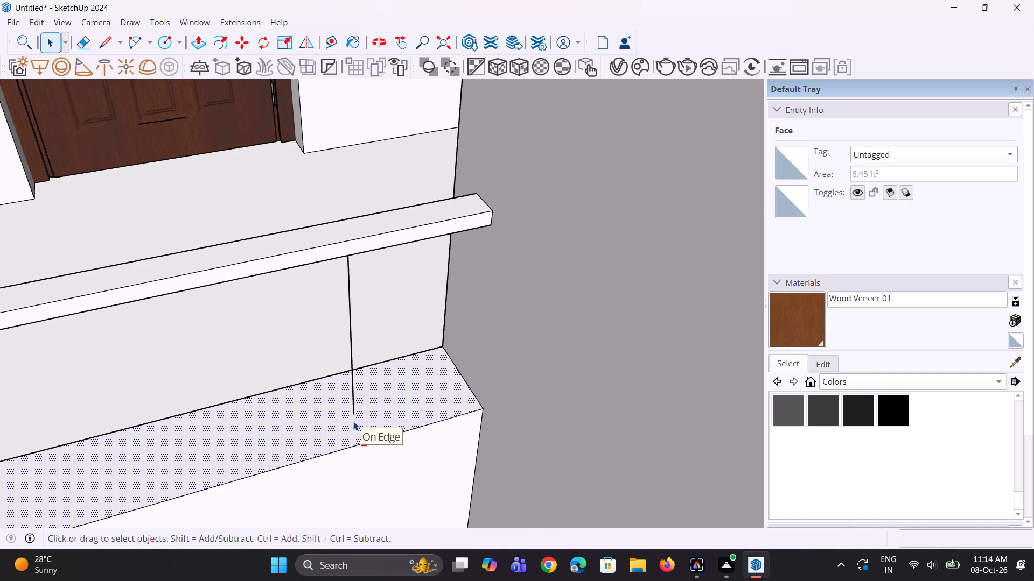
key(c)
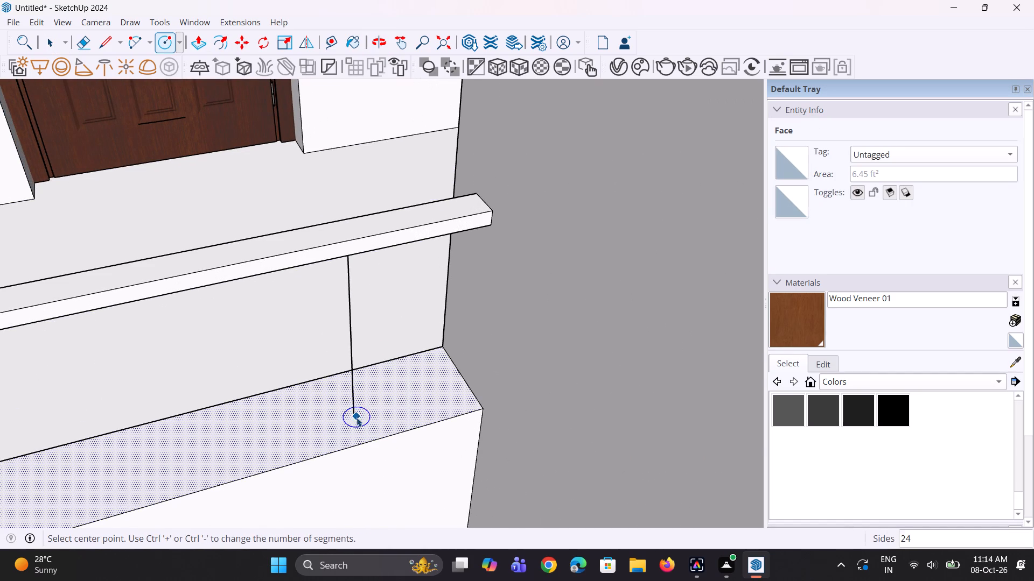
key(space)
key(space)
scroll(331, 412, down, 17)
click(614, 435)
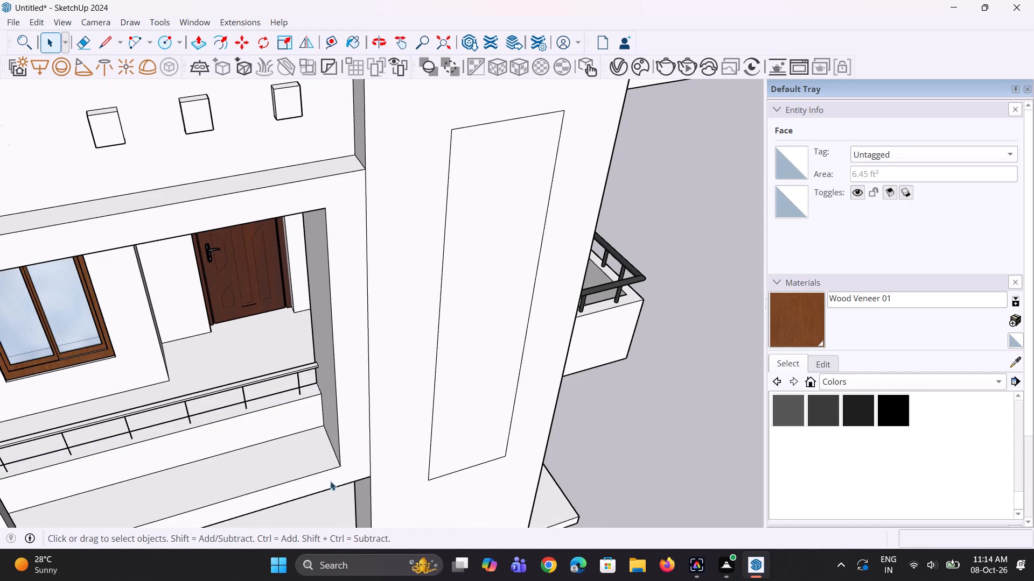
Draw circles of about 3.1 in² on the parapet top, centred on the feet of the two baluster lines nearest the door-side wall.
scroll(296, 437, up, 12)
key(c)
scroll(296, 381, up, 4)
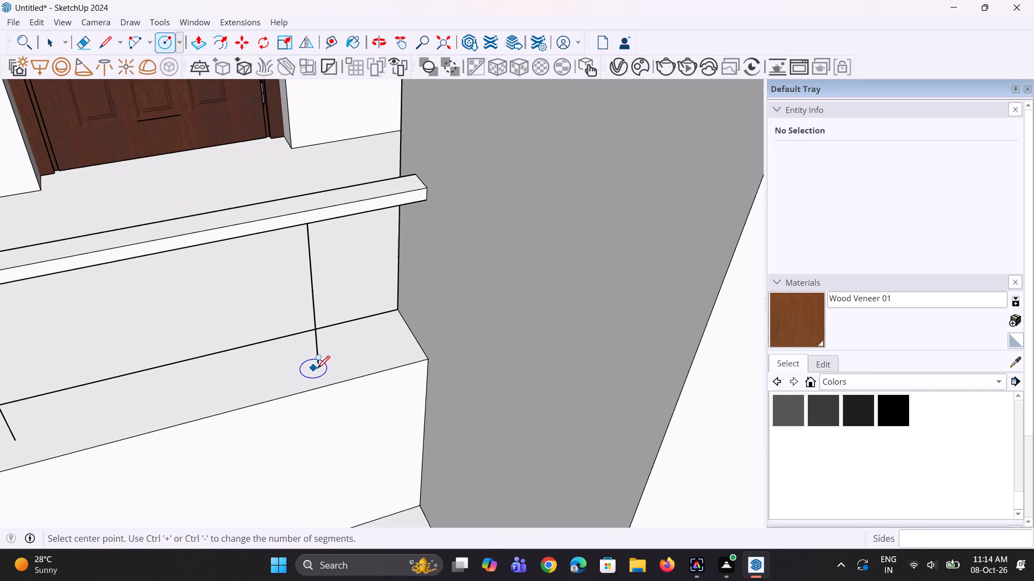
click(320, 362)
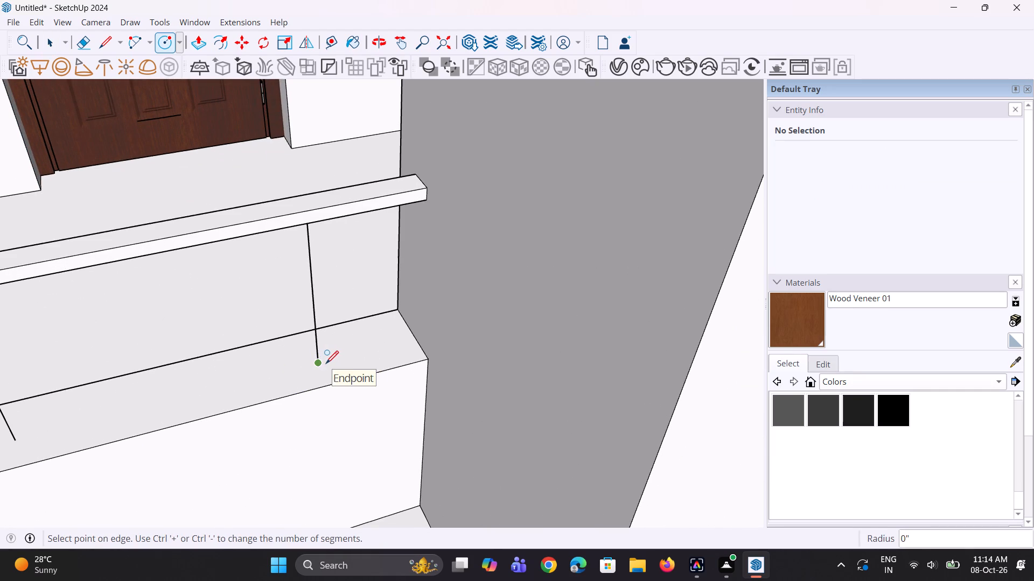
click(327, 363)
scroll(297, 408, down, 10)
middle_drag(223, 450, 200, 445)
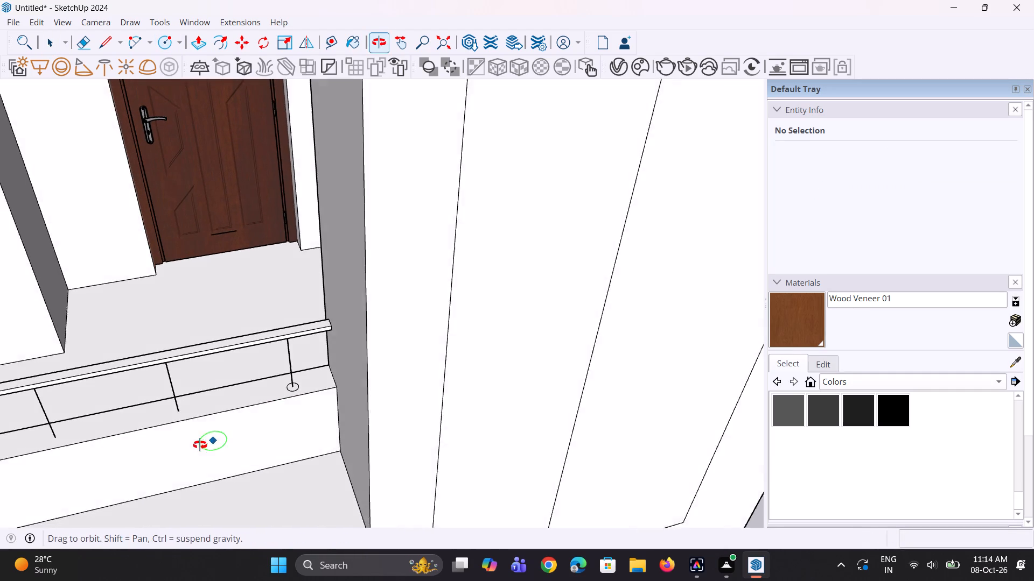
middle_drag(200, 445, 198, 441)
scroll(171, 405, up, 6)
click(176, 400)
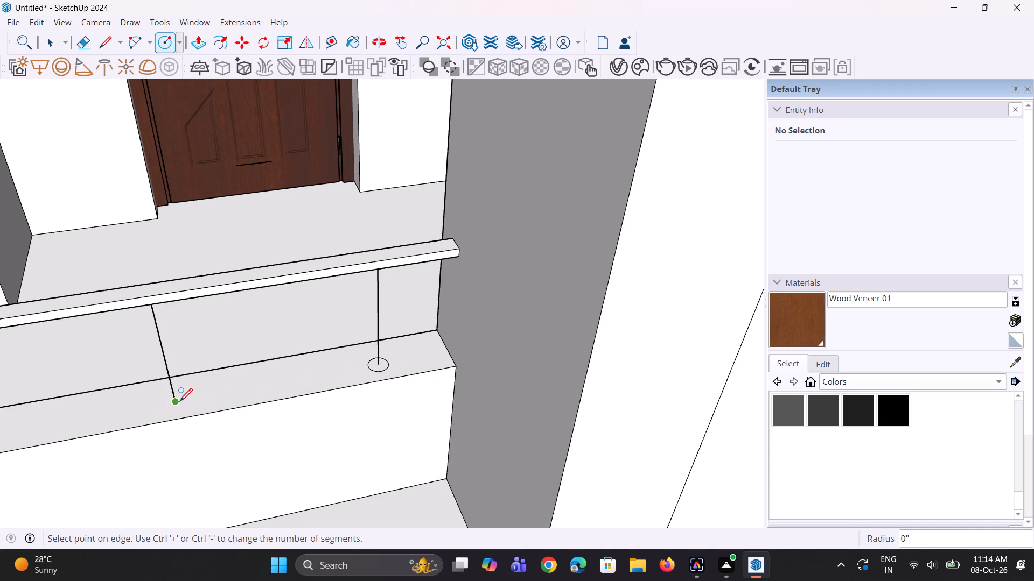
click(184, 400)
scroll(191, 400, down, 5)
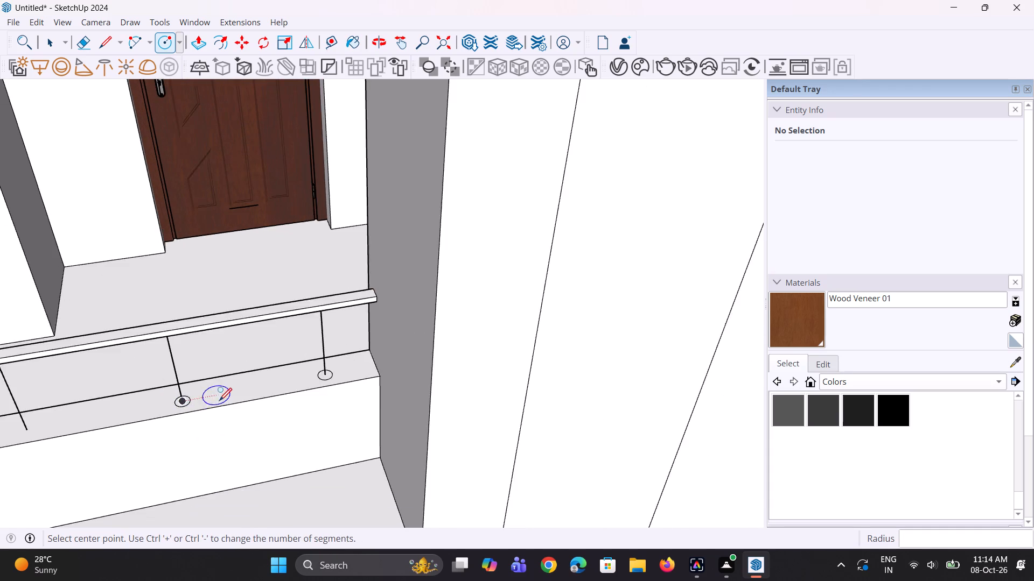
scroll(219, 400, down, 3)
scroll(267, 416, down, 4)
key(space)
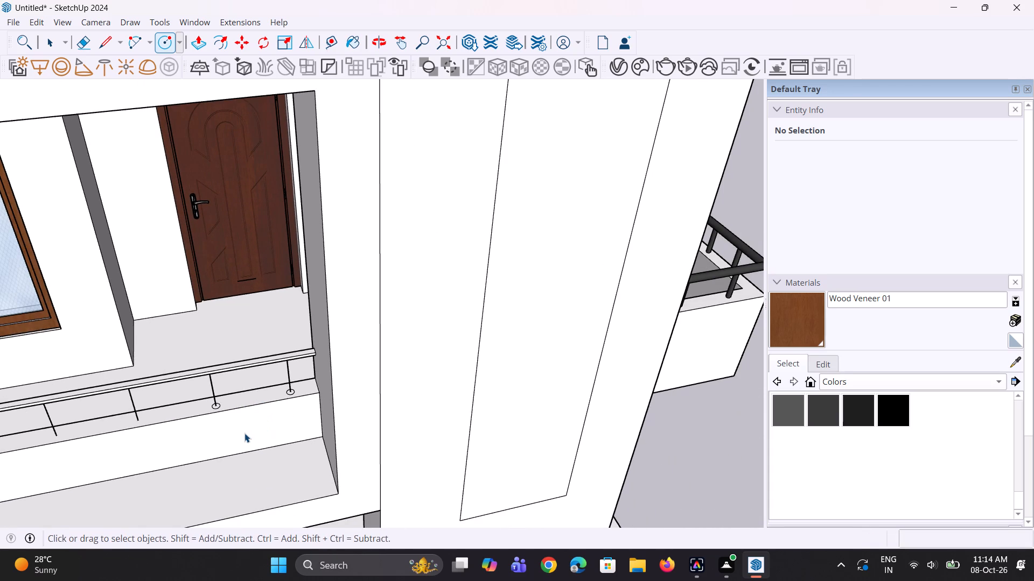
Copy the circle at the second baluster line along the parapet top to the next baluster foot, 1' 7" apart, as 8 copies.
key(space)
scroll(207, 417, up, 8)
click(220, 400)
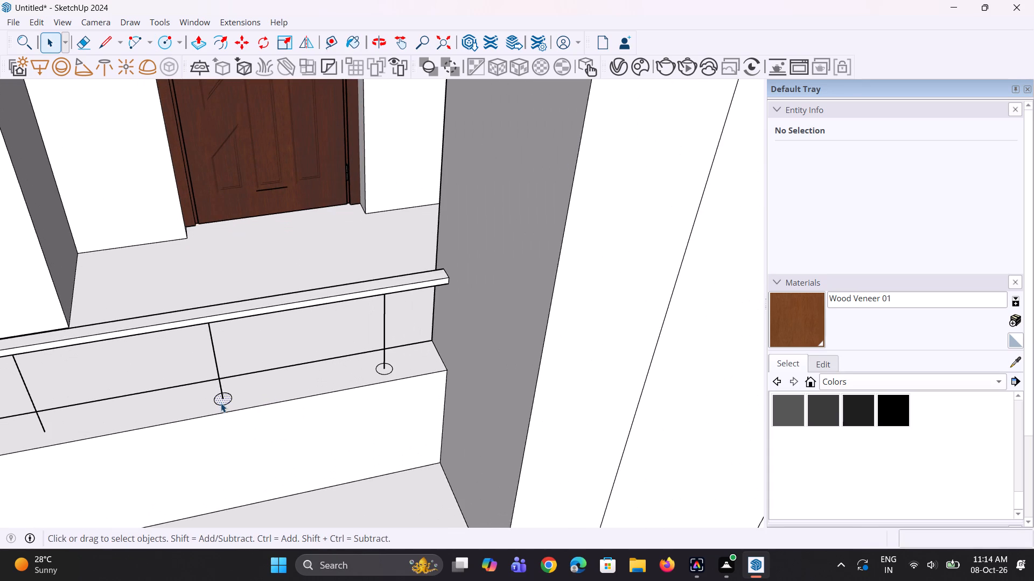
scroll(221, 403, up, 2)
key(m)
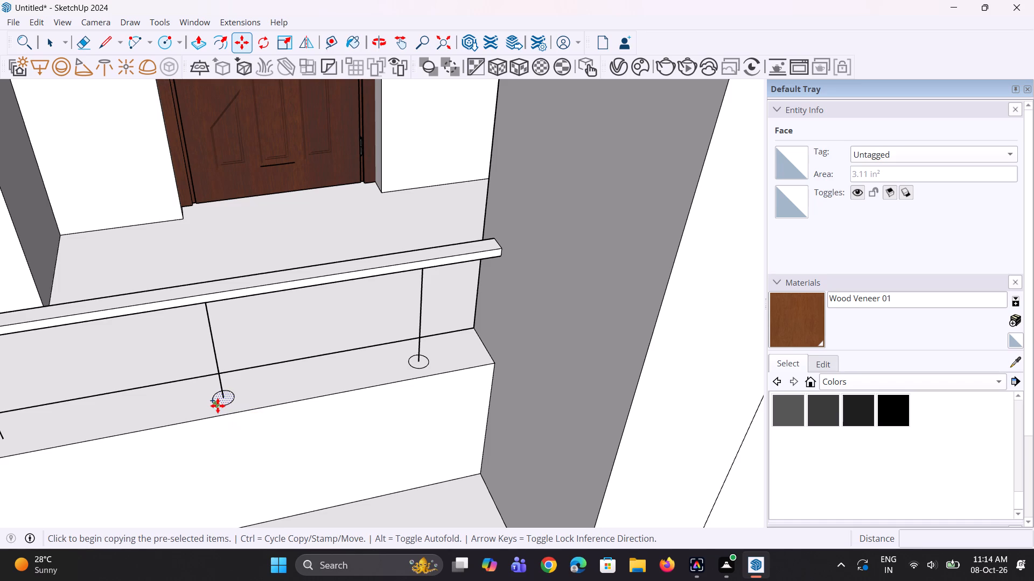
scroll(218, 406, down, 4)
click(216, 407)
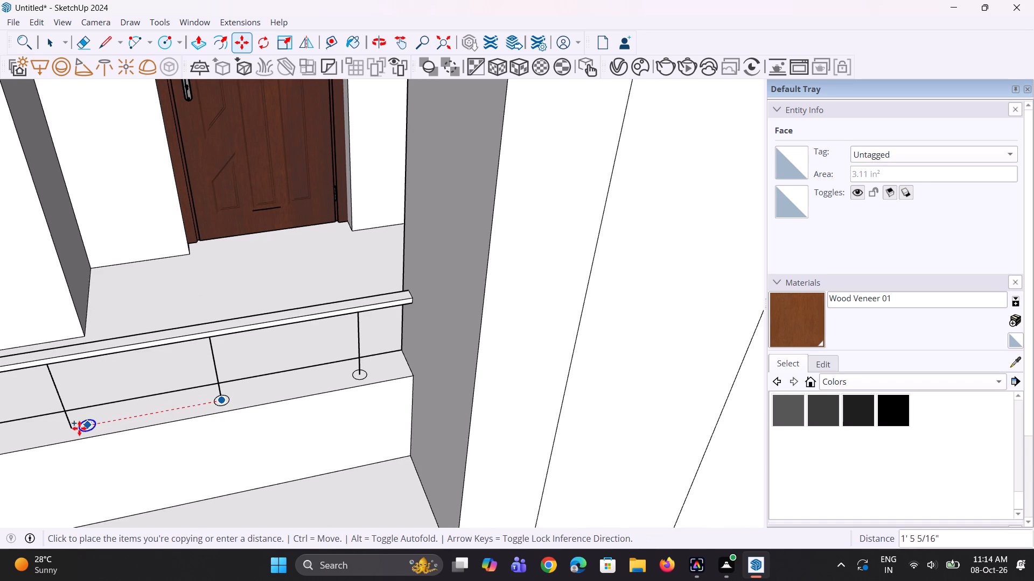
scroll(73, 429, up, 2)
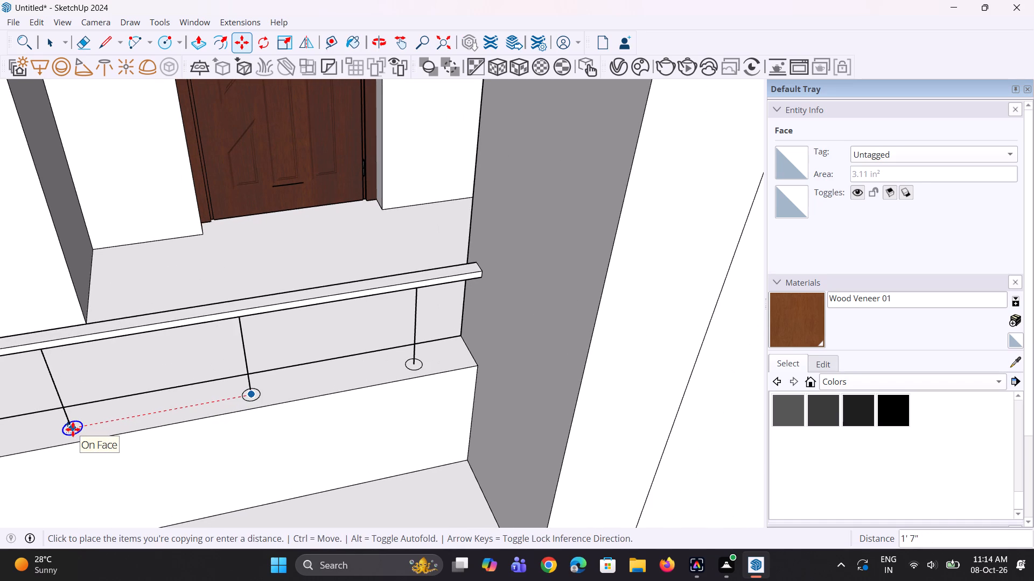
click(73, 429)
text(*8)
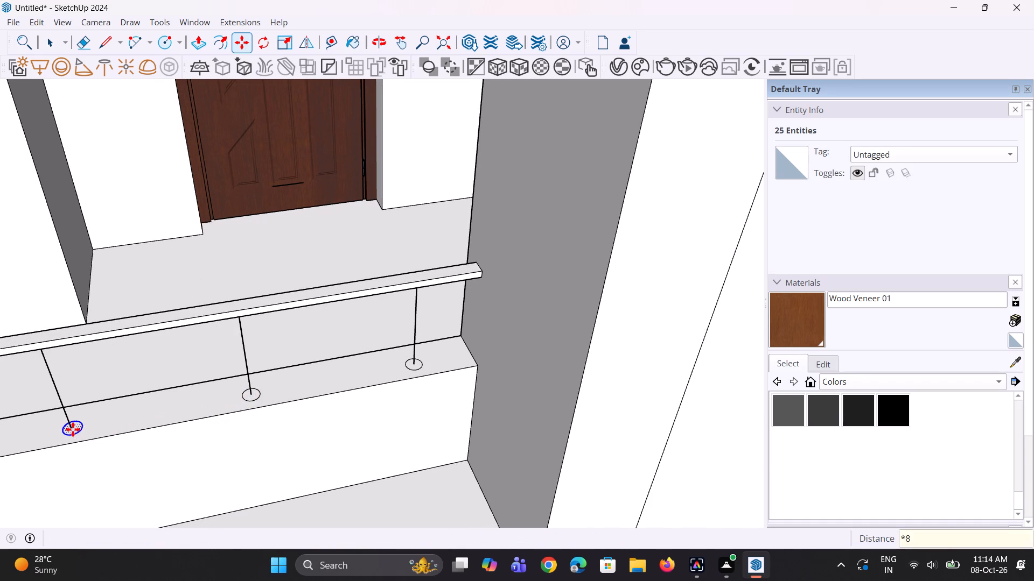
key(Return)
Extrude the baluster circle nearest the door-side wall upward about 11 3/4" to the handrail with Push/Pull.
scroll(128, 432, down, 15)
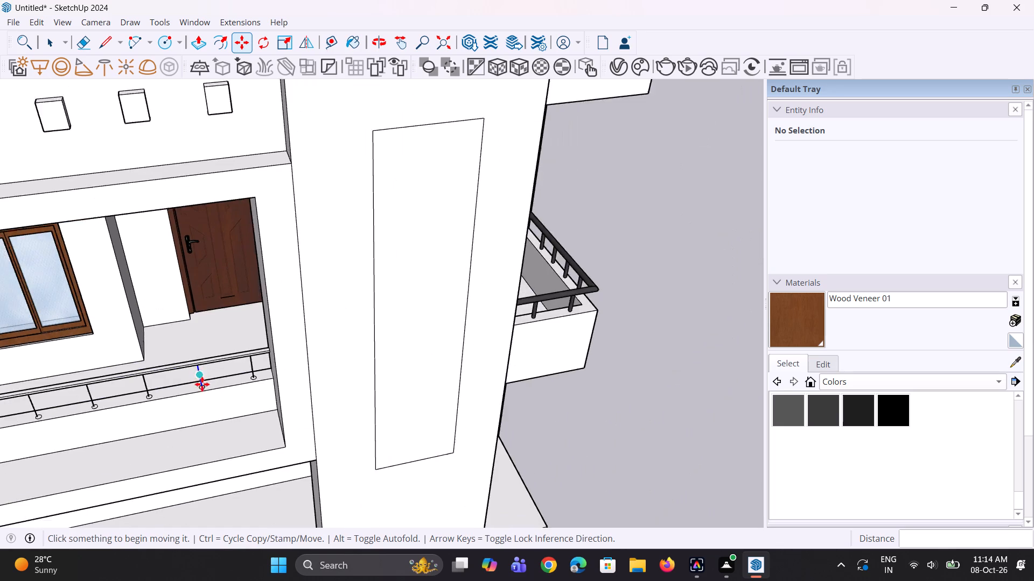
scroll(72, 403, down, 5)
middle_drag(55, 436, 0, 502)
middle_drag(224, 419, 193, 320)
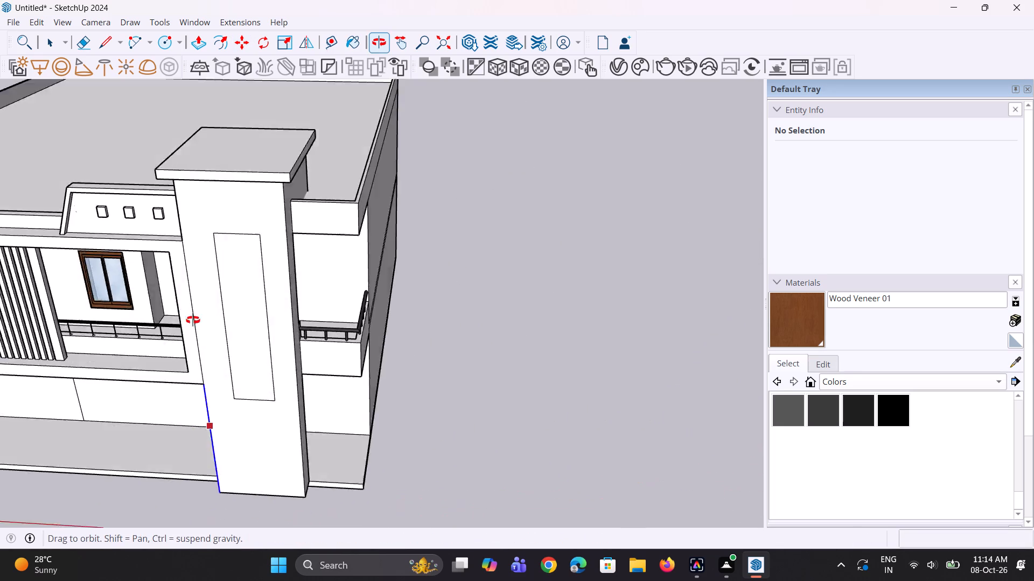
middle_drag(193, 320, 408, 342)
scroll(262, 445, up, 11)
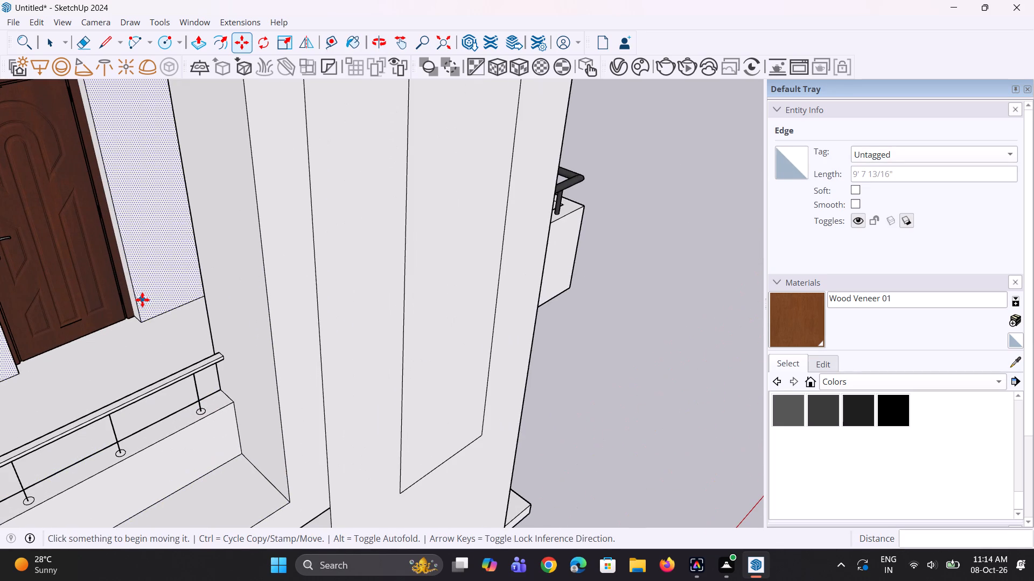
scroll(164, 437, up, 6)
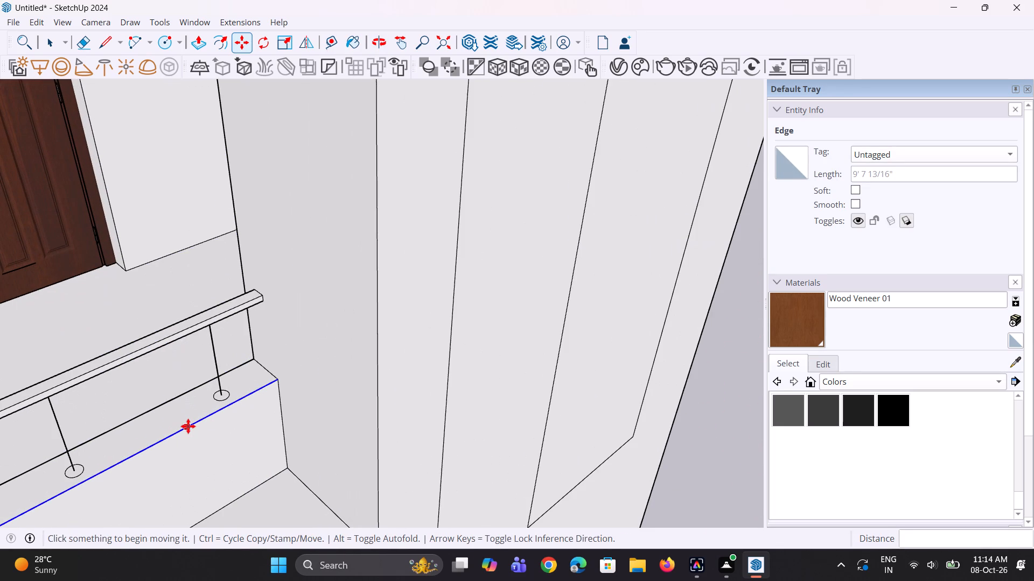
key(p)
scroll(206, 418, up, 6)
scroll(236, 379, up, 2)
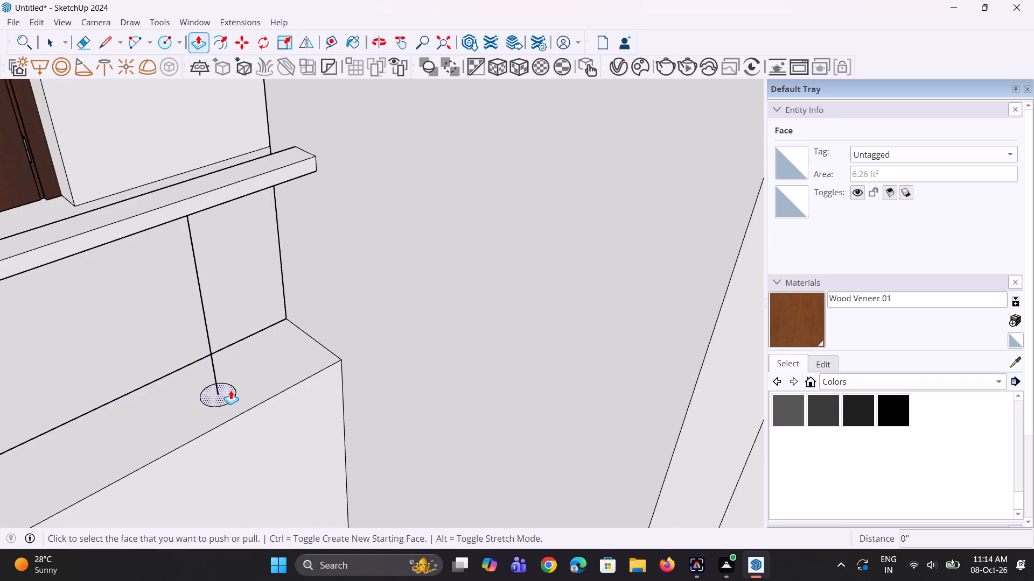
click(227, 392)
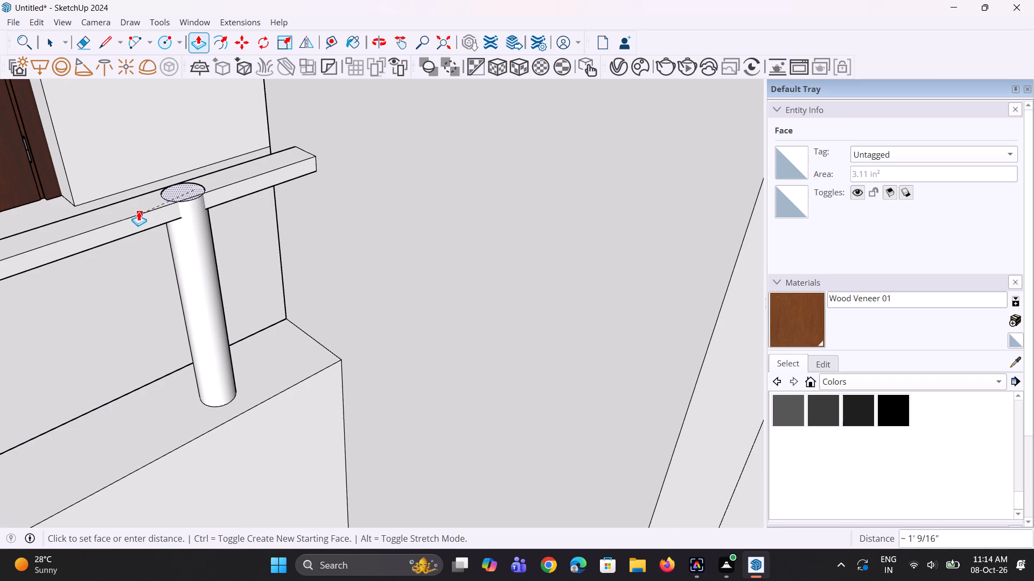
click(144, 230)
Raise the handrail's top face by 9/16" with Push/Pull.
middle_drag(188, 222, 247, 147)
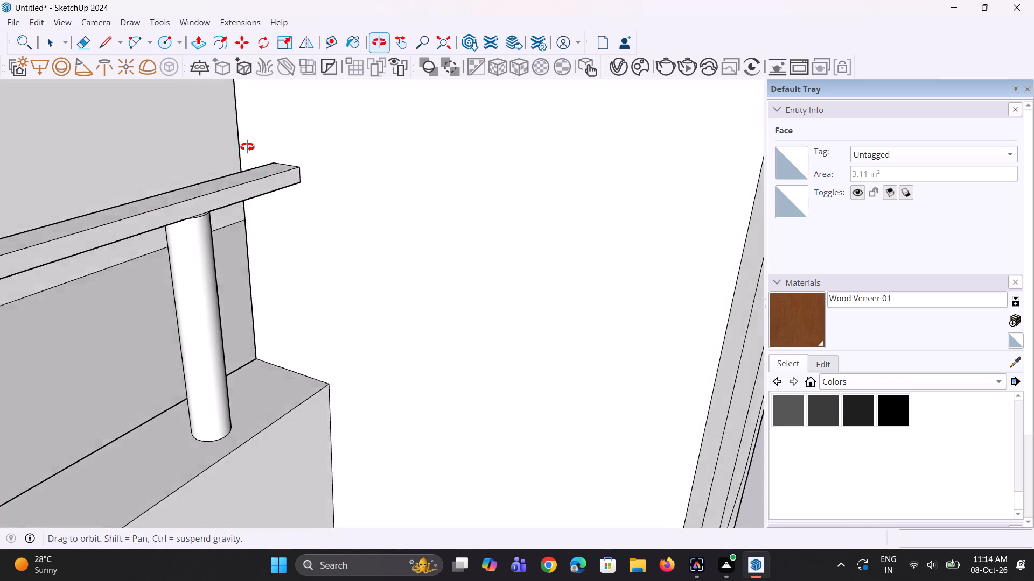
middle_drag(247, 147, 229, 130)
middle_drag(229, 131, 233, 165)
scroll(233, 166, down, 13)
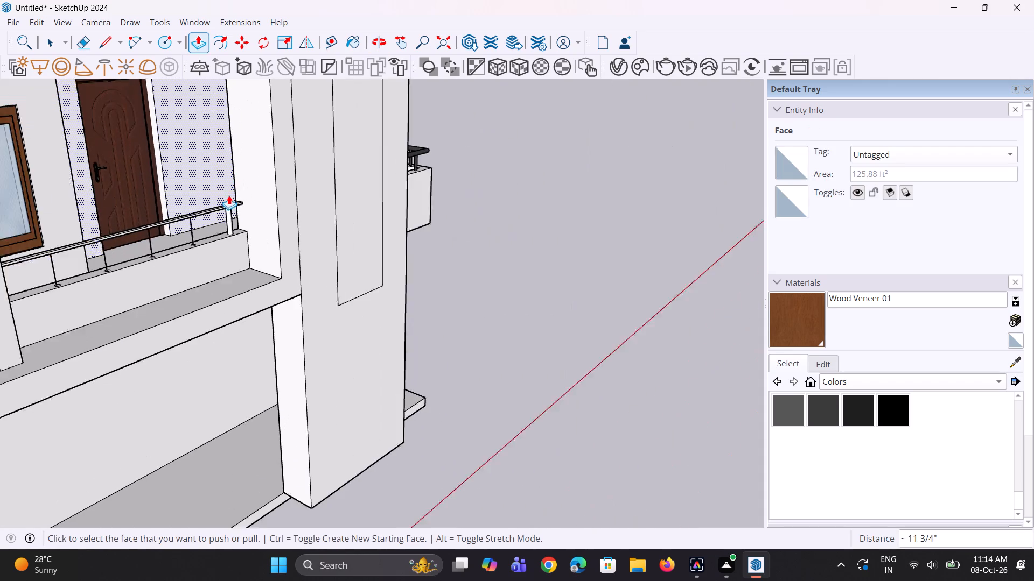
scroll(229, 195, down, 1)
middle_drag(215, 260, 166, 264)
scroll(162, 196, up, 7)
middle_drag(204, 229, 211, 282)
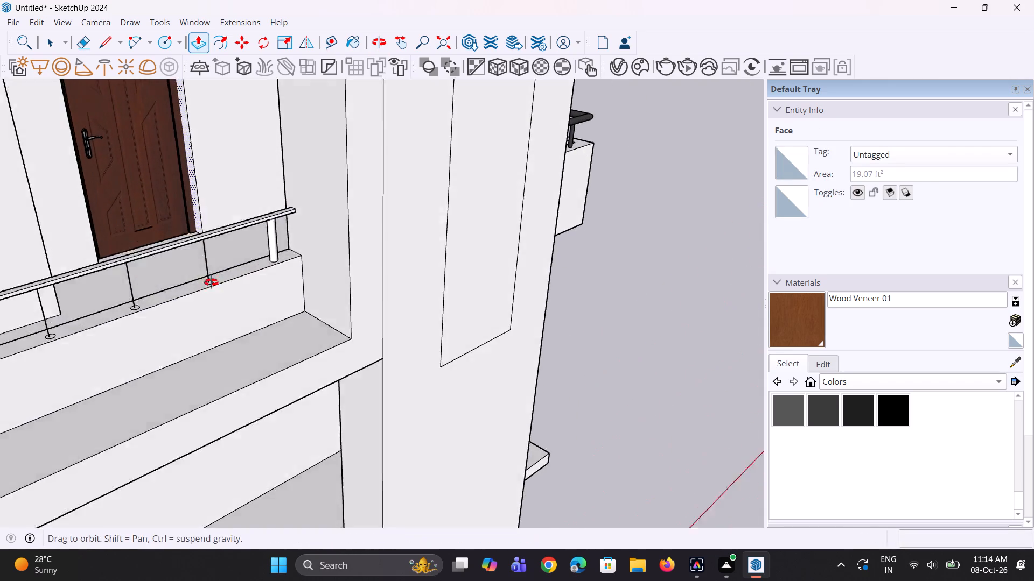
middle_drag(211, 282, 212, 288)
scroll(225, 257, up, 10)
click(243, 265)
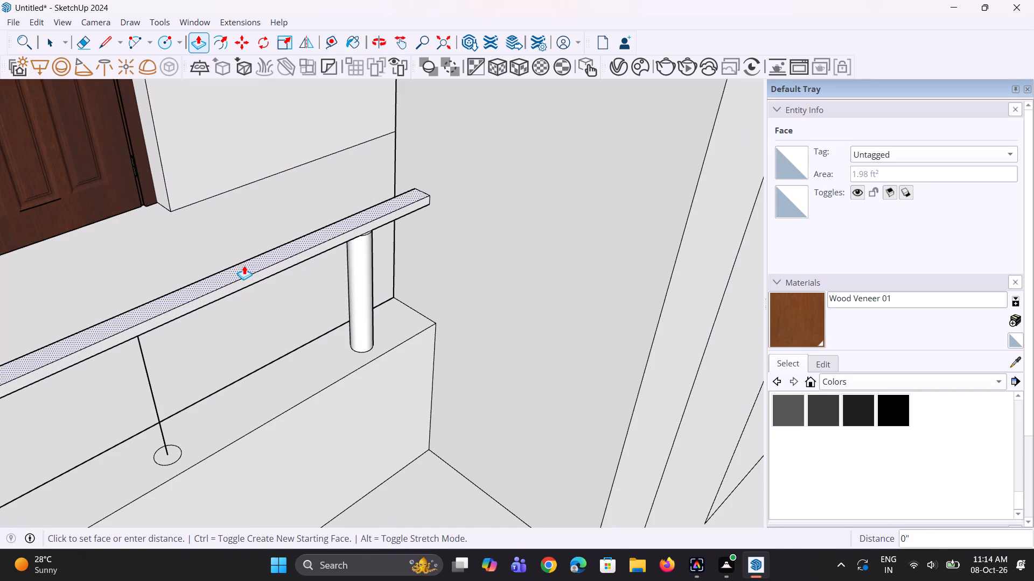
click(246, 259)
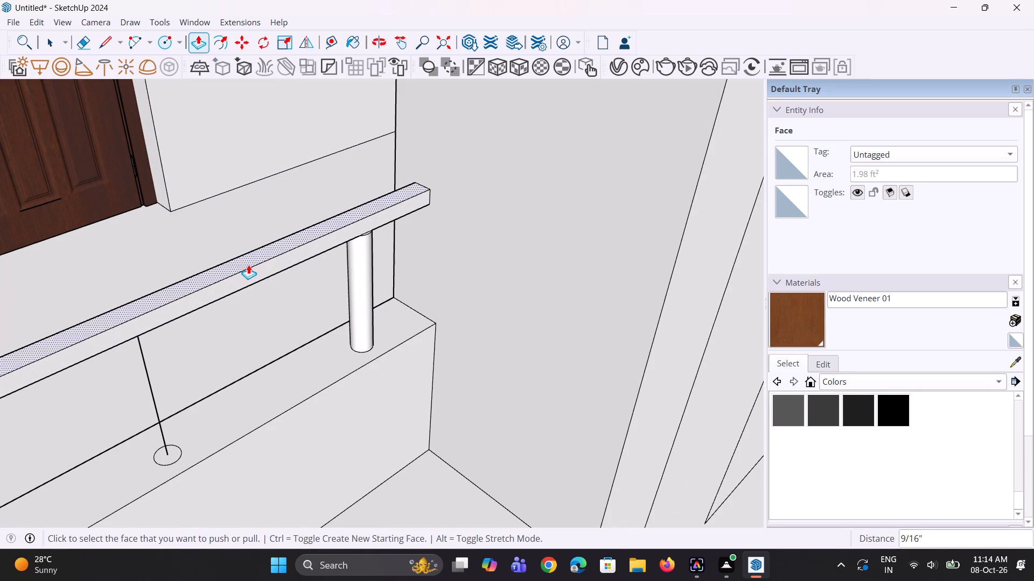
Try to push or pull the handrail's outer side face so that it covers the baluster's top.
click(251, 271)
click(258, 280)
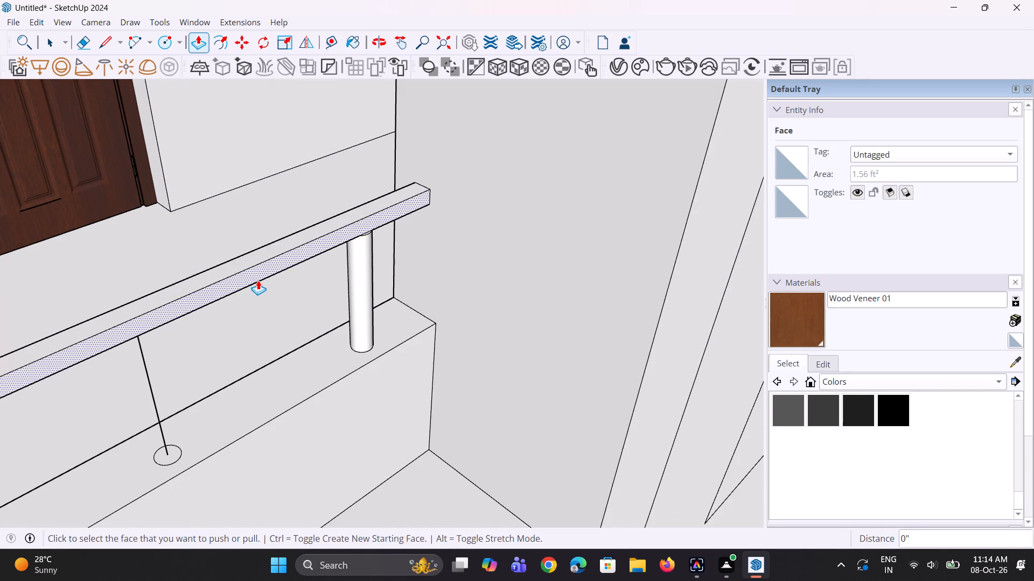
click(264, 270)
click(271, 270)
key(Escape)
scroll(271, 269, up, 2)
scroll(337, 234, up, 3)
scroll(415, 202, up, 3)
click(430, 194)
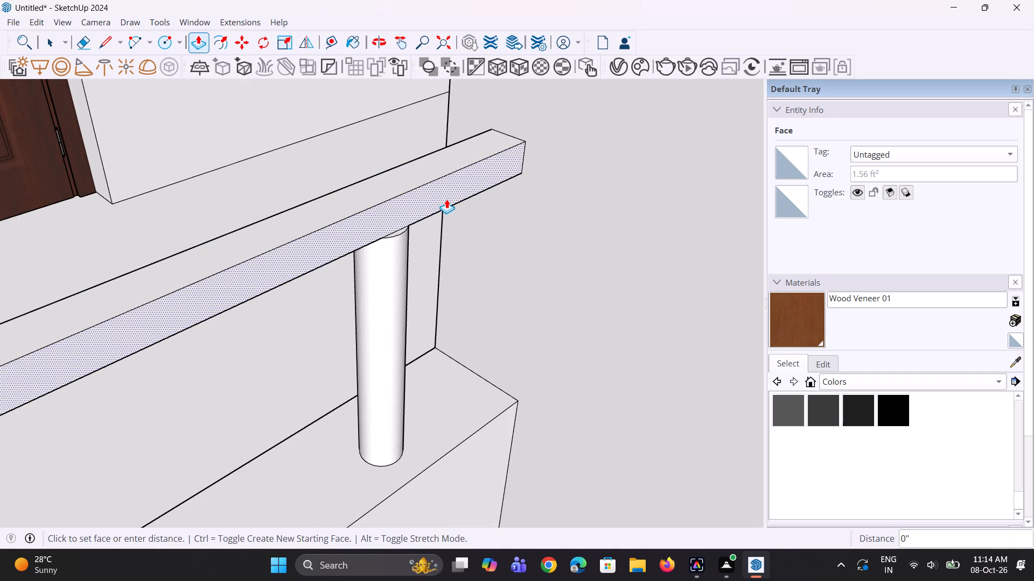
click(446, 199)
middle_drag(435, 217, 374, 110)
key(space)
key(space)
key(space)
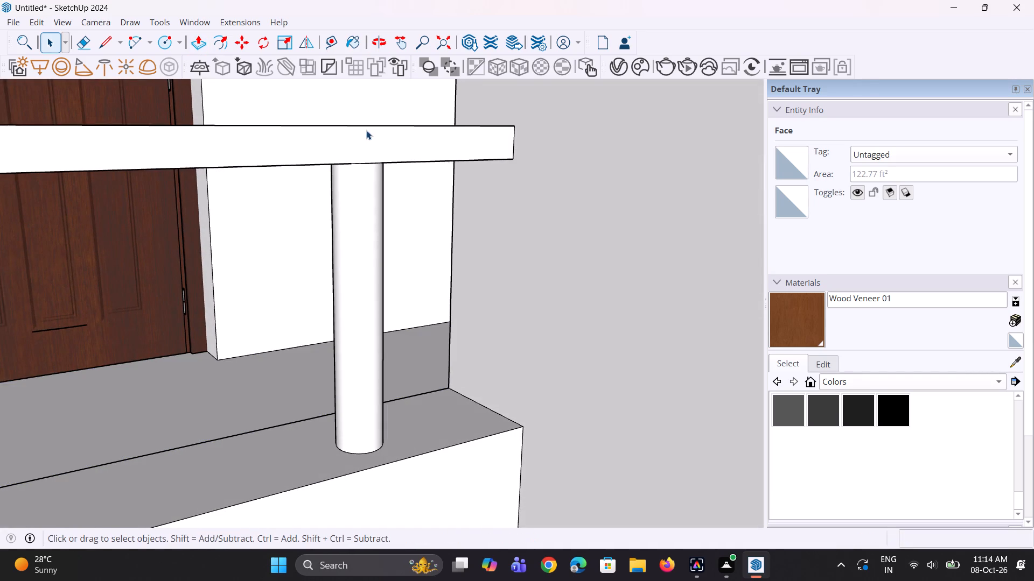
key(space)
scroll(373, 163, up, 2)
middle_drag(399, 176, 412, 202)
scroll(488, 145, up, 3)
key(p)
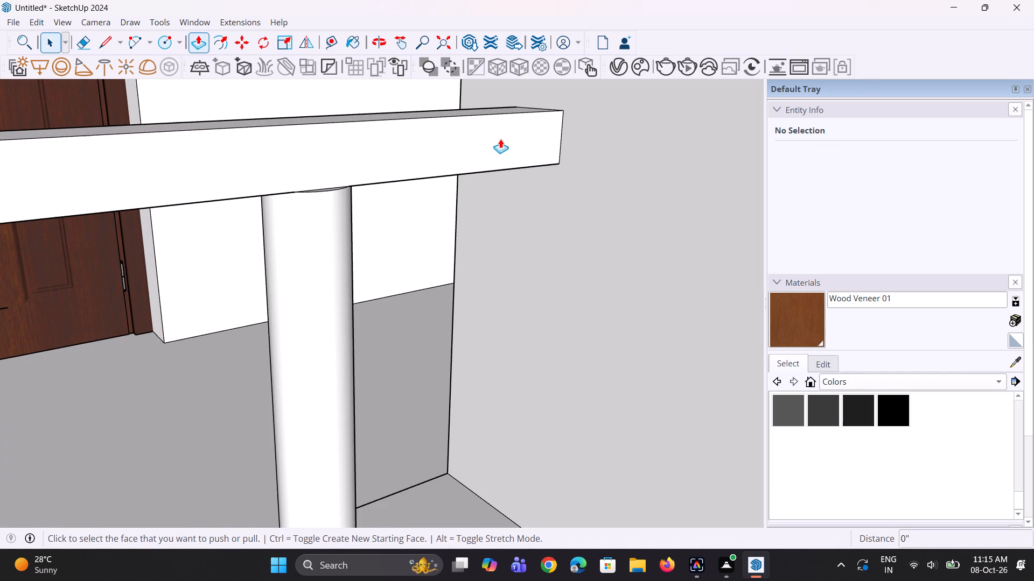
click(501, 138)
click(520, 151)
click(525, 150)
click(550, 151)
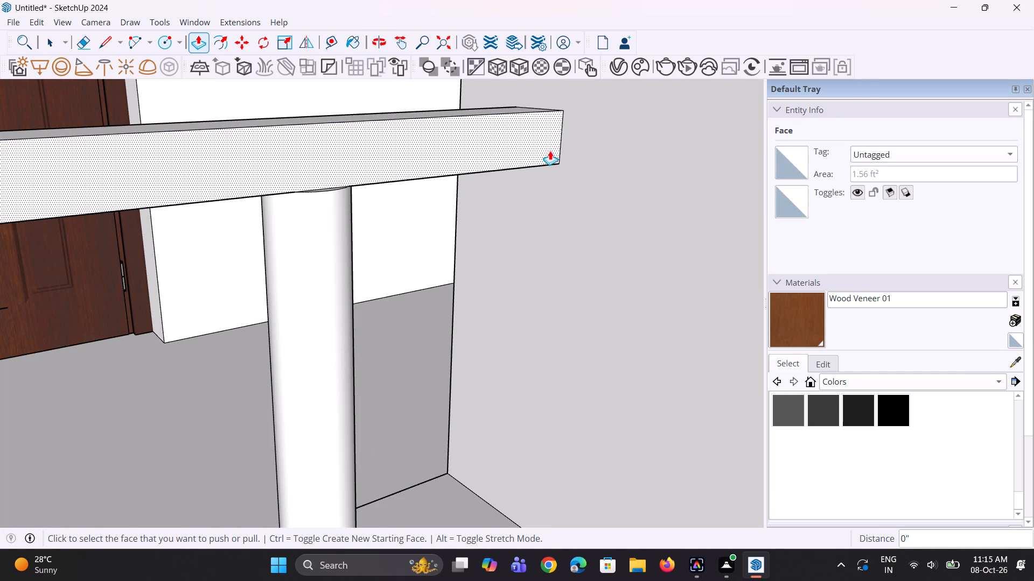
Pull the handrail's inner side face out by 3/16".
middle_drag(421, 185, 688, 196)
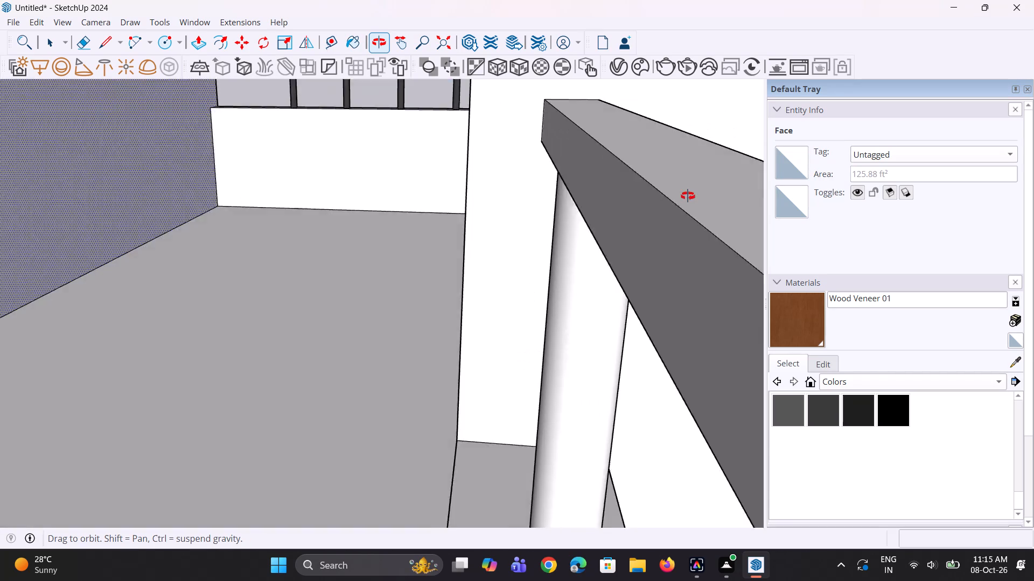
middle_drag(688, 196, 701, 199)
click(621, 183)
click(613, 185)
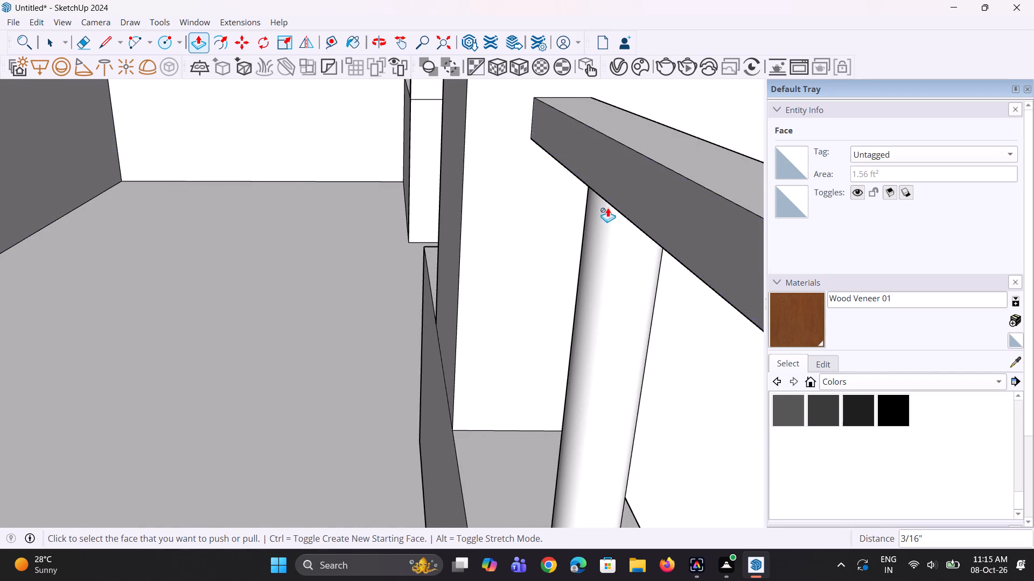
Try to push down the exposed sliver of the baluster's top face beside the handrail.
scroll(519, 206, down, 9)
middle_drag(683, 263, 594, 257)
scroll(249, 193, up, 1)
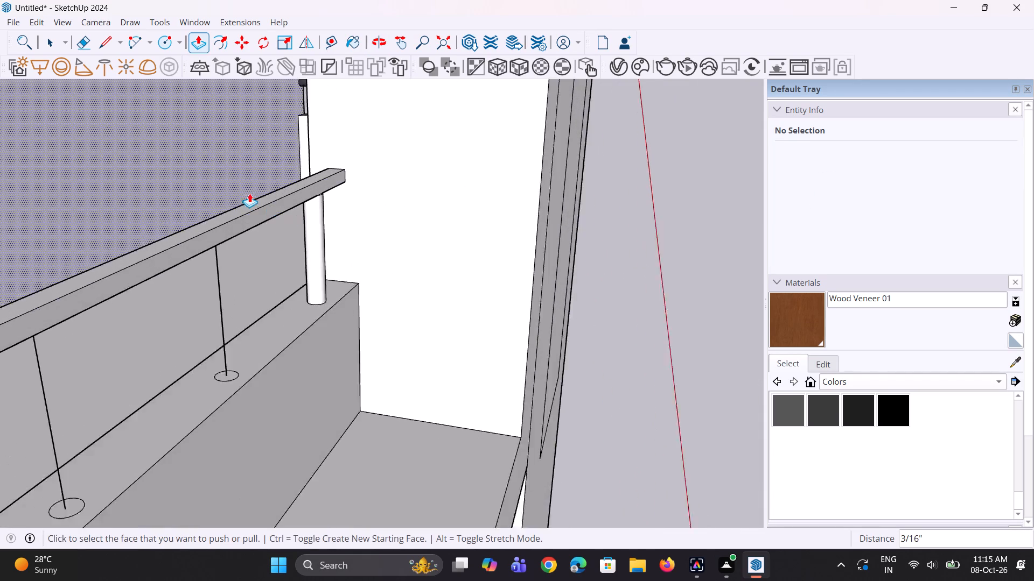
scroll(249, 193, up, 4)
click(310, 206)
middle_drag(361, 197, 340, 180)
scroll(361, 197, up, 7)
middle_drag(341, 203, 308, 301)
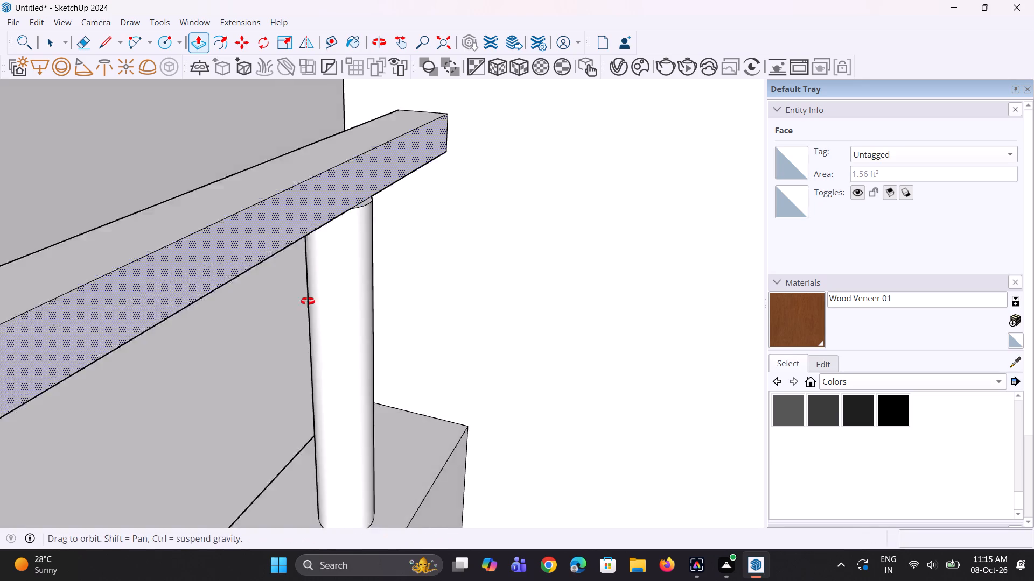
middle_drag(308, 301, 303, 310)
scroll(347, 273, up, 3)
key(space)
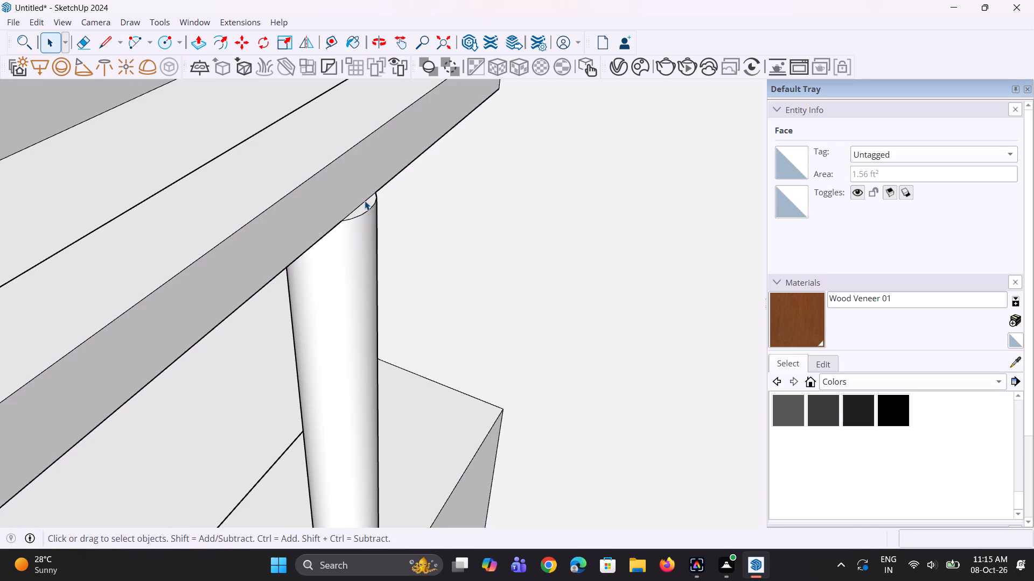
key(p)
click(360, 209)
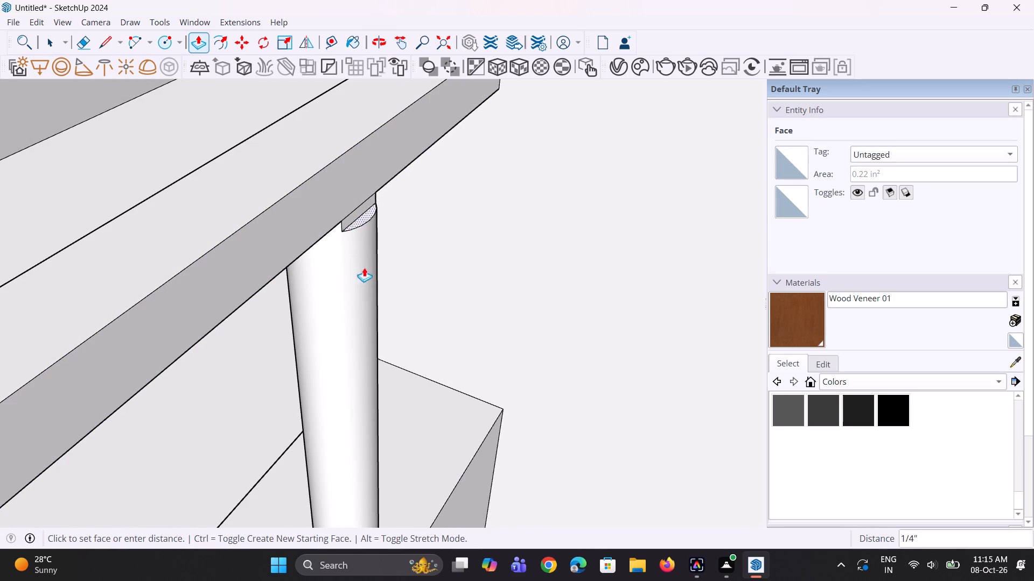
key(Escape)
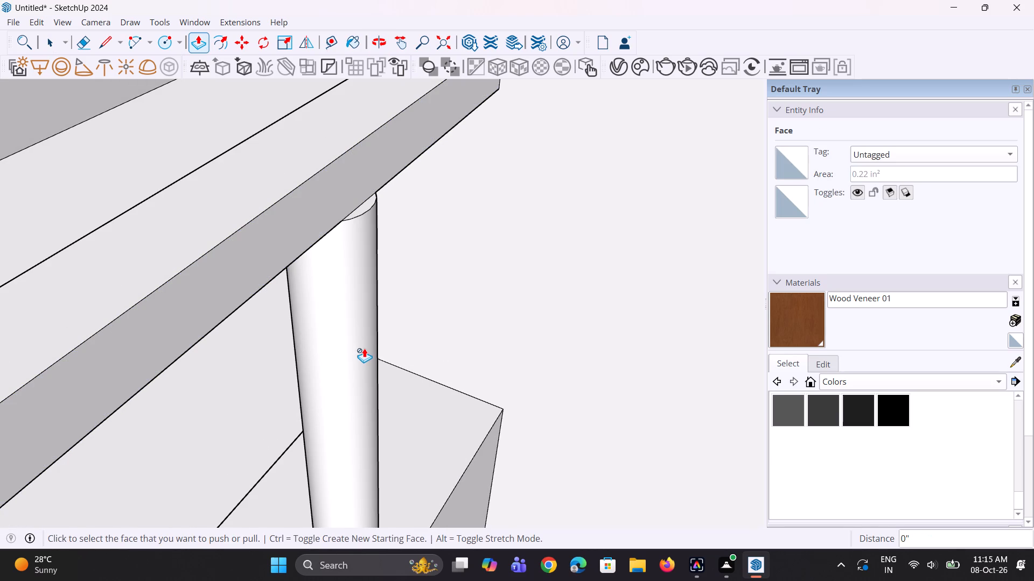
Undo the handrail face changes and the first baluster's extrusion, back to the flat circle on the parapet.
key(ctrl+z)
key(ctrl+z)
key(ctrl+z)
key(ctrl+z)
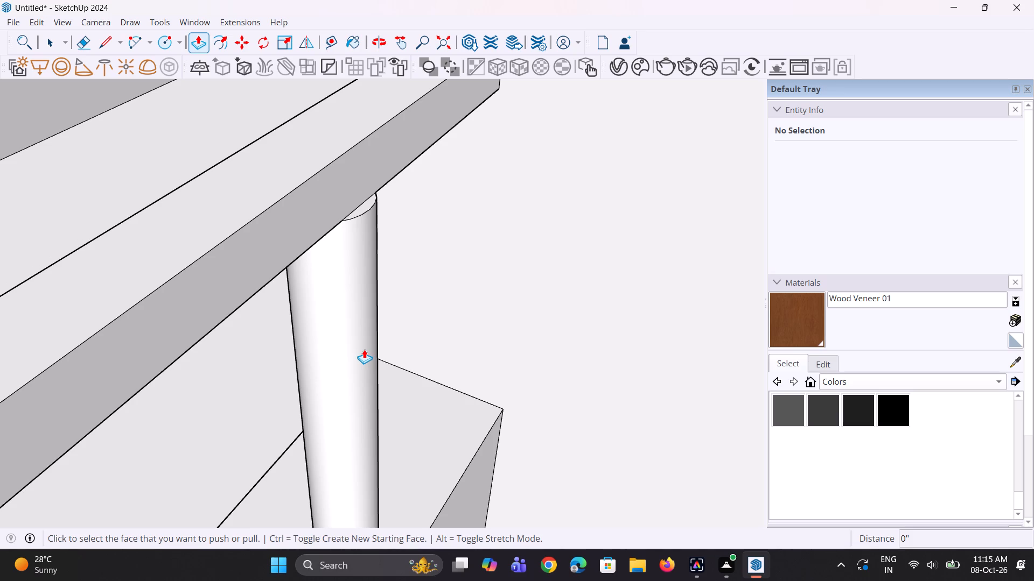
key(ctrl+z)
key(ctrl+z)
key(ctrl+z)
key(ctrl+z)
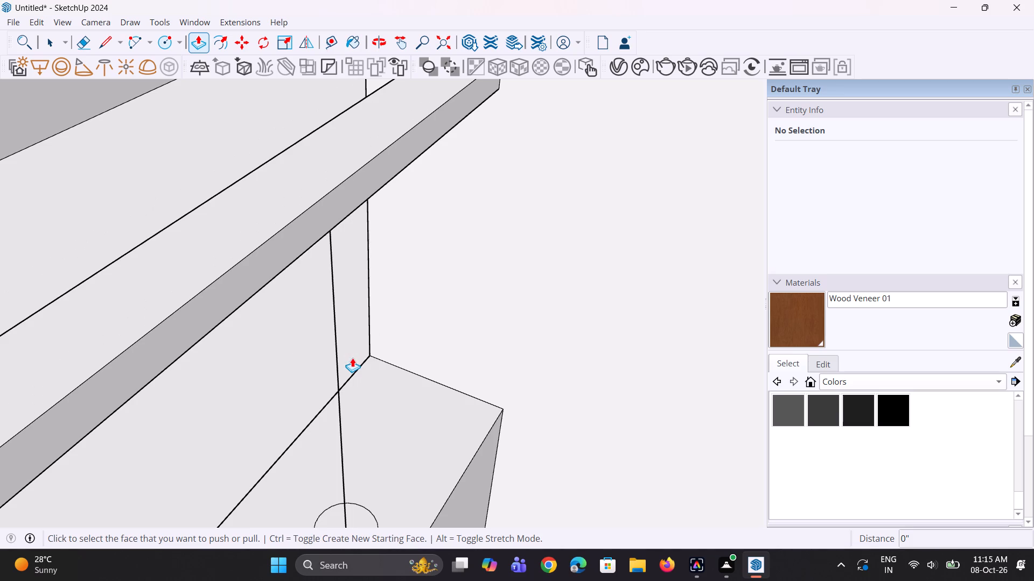
Widen the handrail by pulling its outer side face out 7/8".
middle_drag(302, 343, 303, 316)
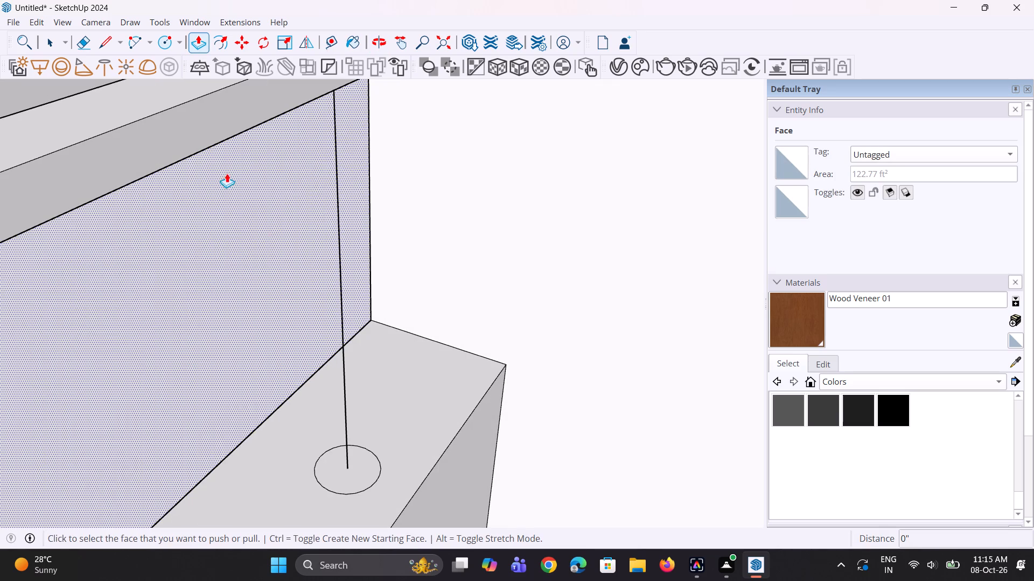
click(208, 136)
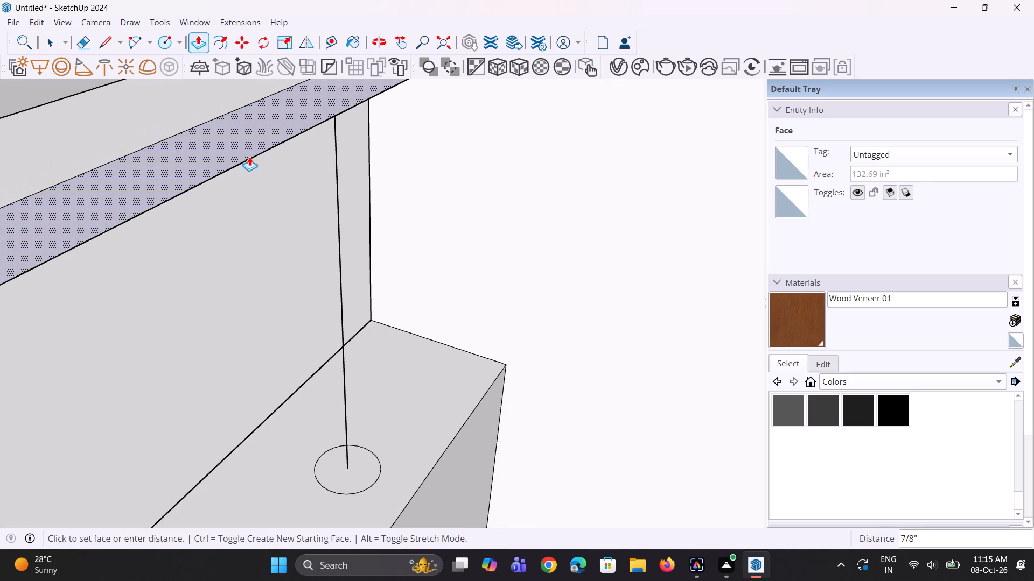
click(249, 157)
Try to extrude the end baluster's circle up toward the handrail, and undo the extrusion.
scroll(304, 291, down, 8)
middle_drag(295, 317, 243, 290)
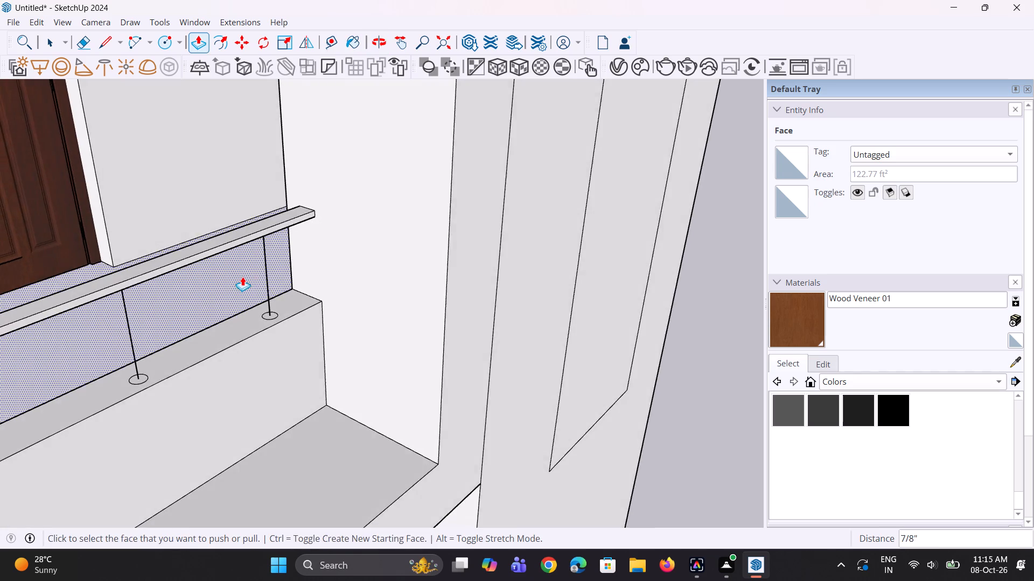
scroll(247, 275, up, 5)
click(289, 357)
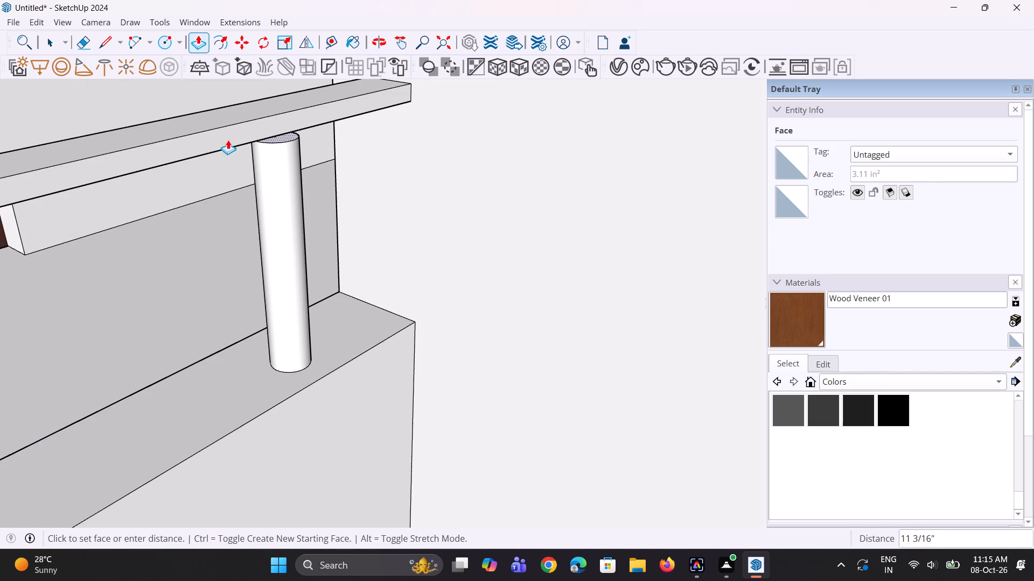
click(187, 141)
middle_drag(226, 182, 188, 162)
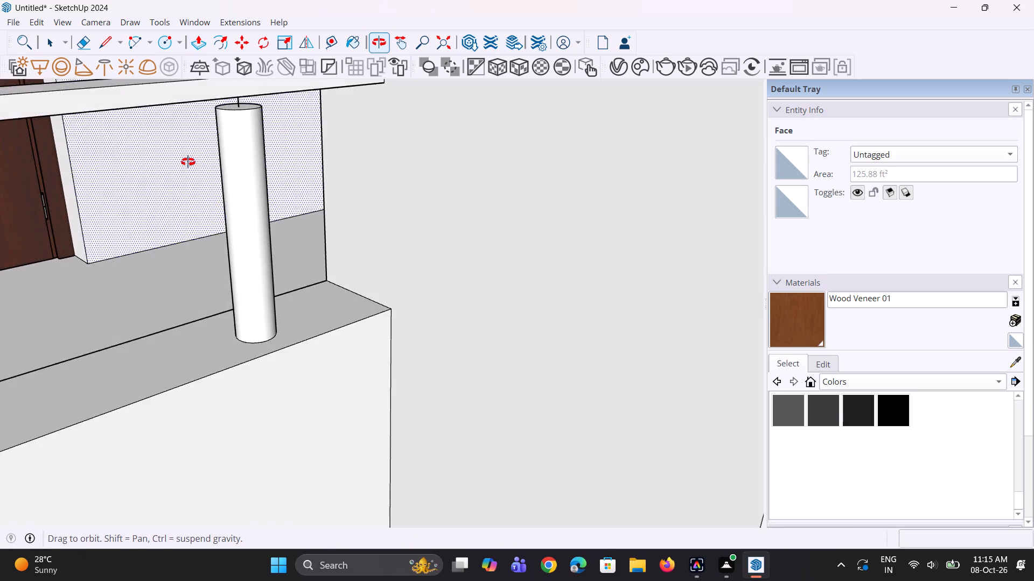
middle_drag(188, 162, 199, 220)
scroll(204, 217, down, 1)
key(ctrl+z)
Extrude the end baluster's circle on the parapet up to the handrail's underside, about 11 3/4".
scroll(221, 233, up, 1)
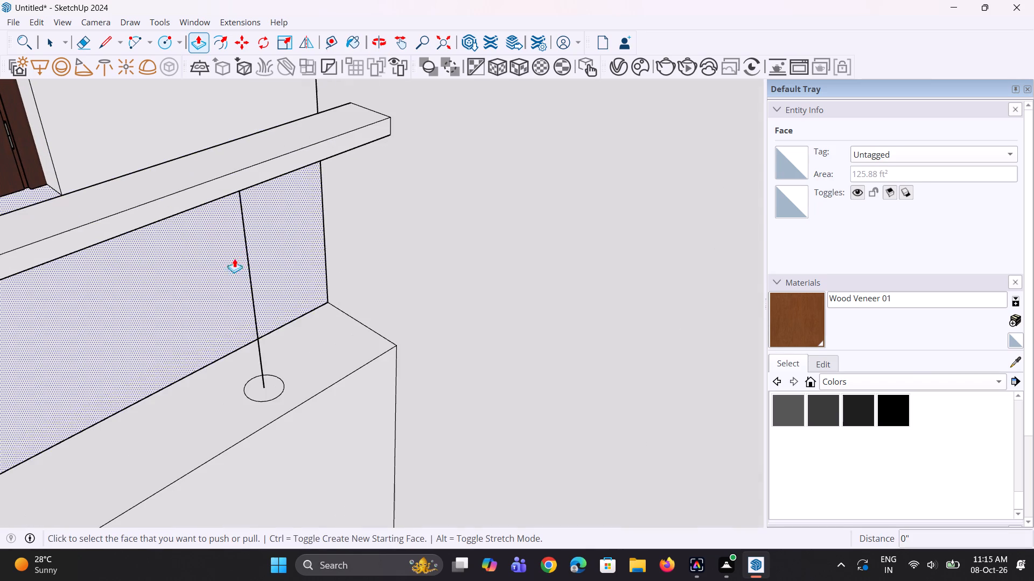
click(254, 387)
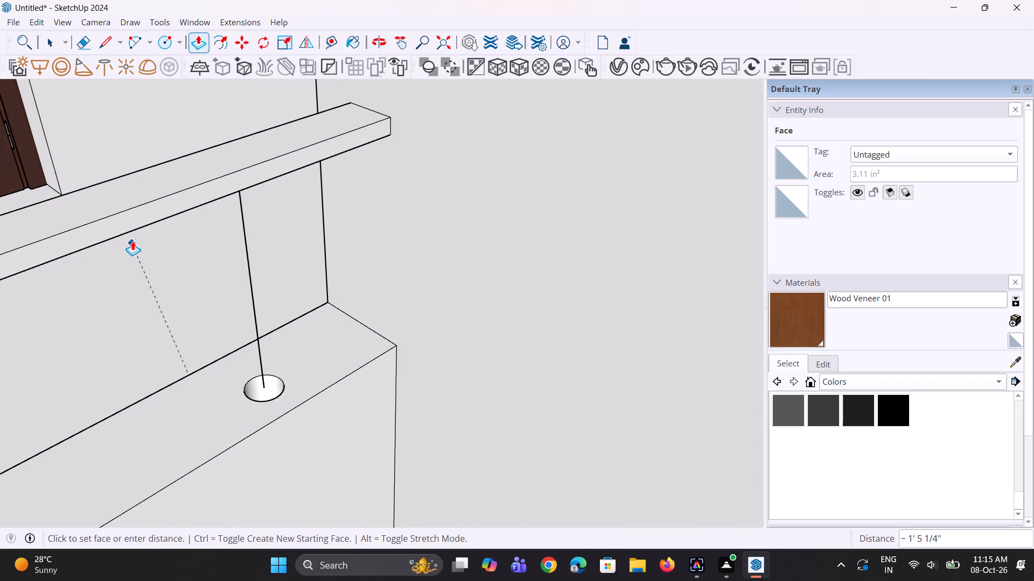
click(186, 211)
Repeat the same extrusion on the next four baluster circles along the parapet, starting beside the finished end baluster.
scroll(226, 204, down, 7)
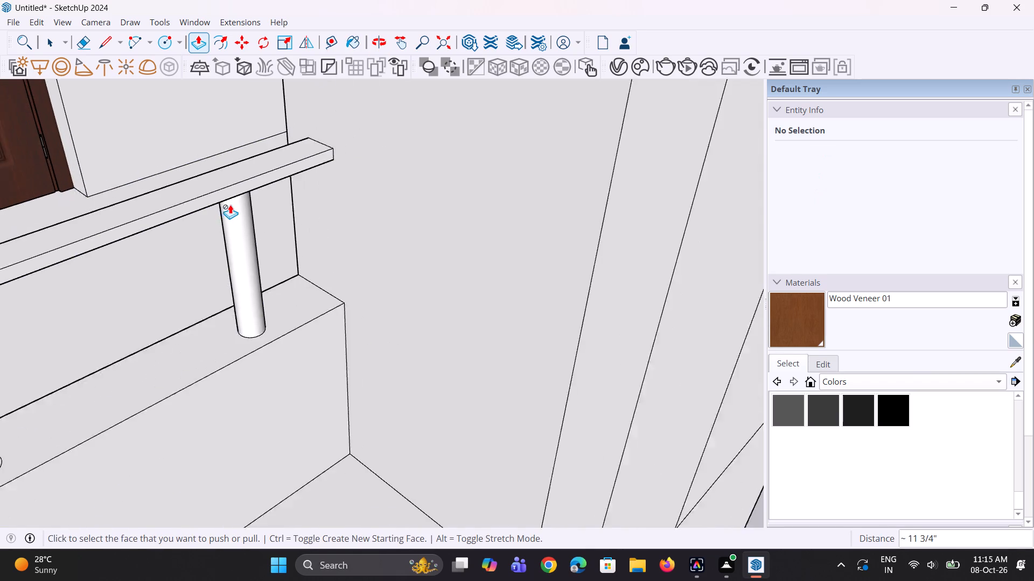
scroll(230, 204, down, 7)
scroll(129, 308, up, 2)
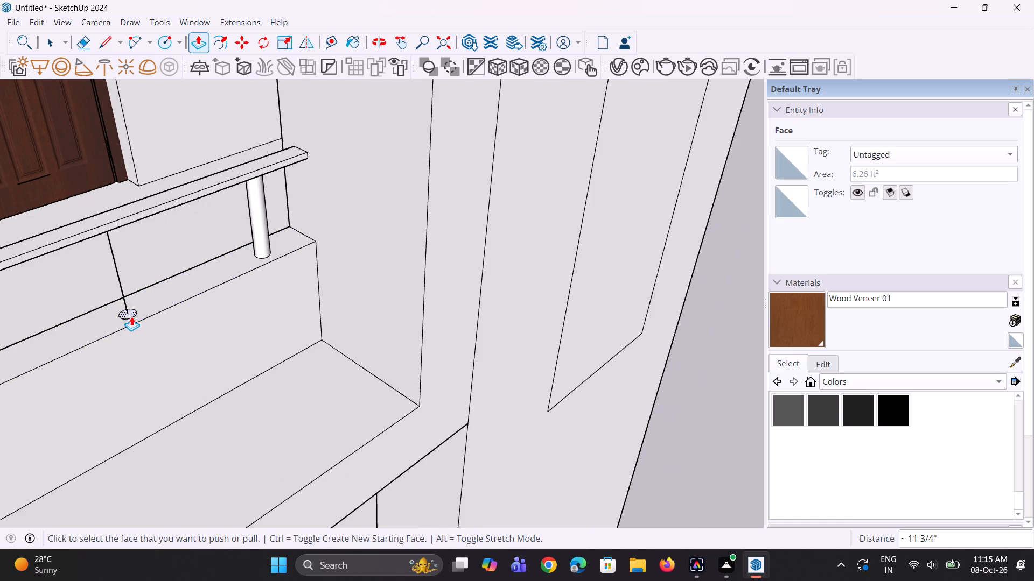
double_click(132, 316)
scroll(193, 303, down, 9)
scroll(76, 353, up, 3)
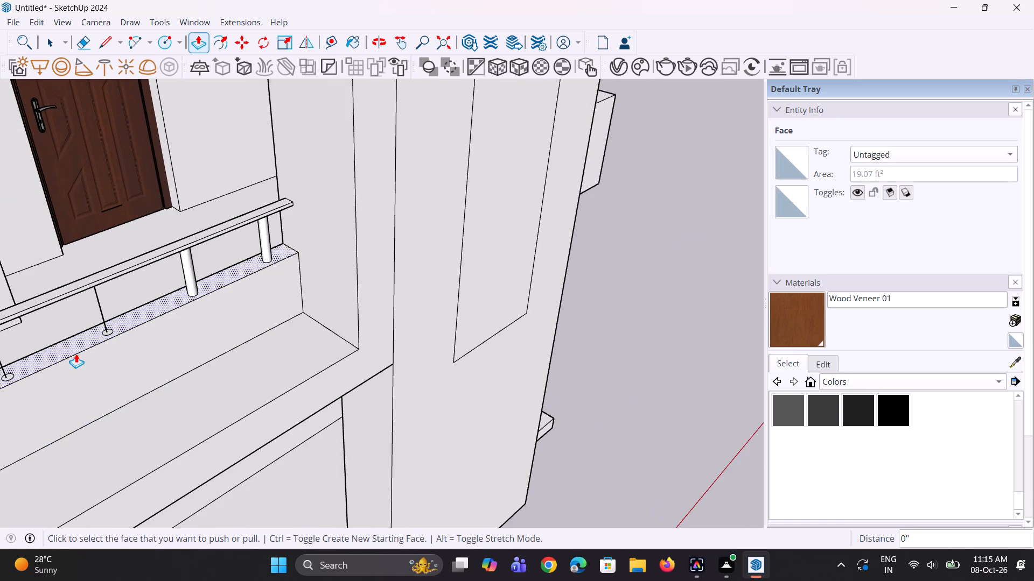
scroll(79, 350, up, 6)
double_click(122, 320)
scroll(146, 310, down, 1)
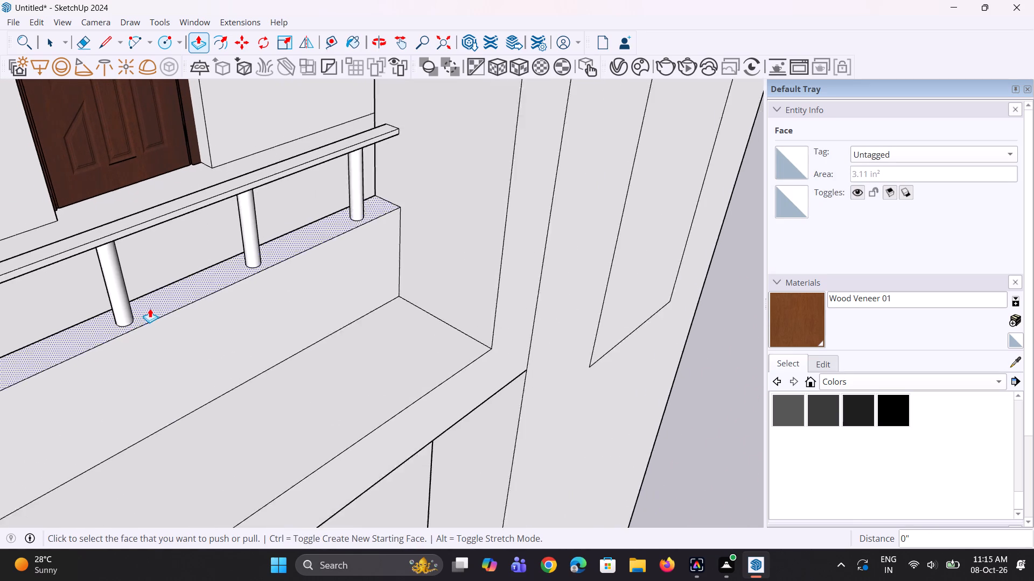
scroll(150, 308, down, 6)
scroll(0, 354, up, 11)
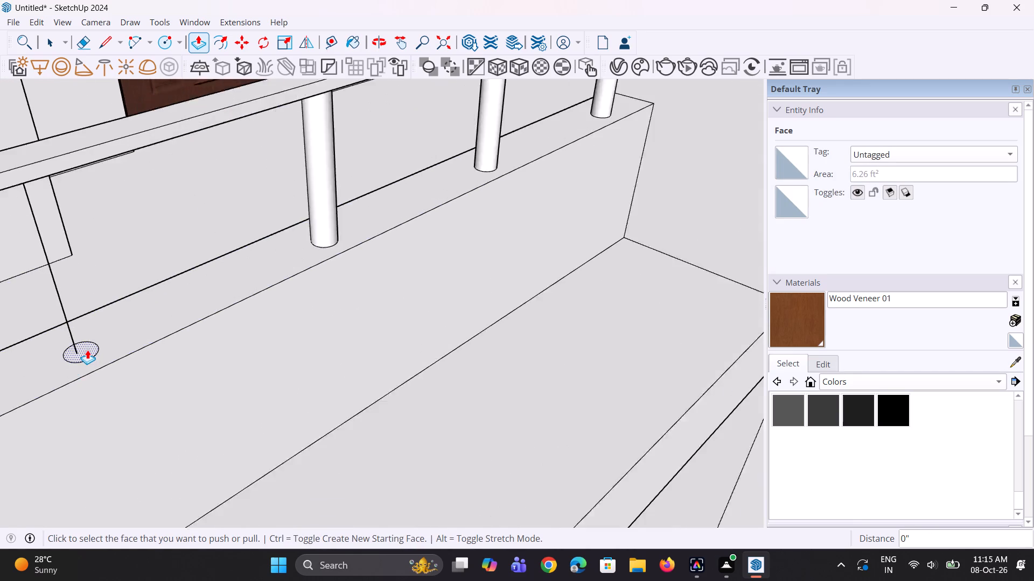
scroll(87, 350, up, 2)
double_click(87, 350)
scroll(131, 335, down, 12)
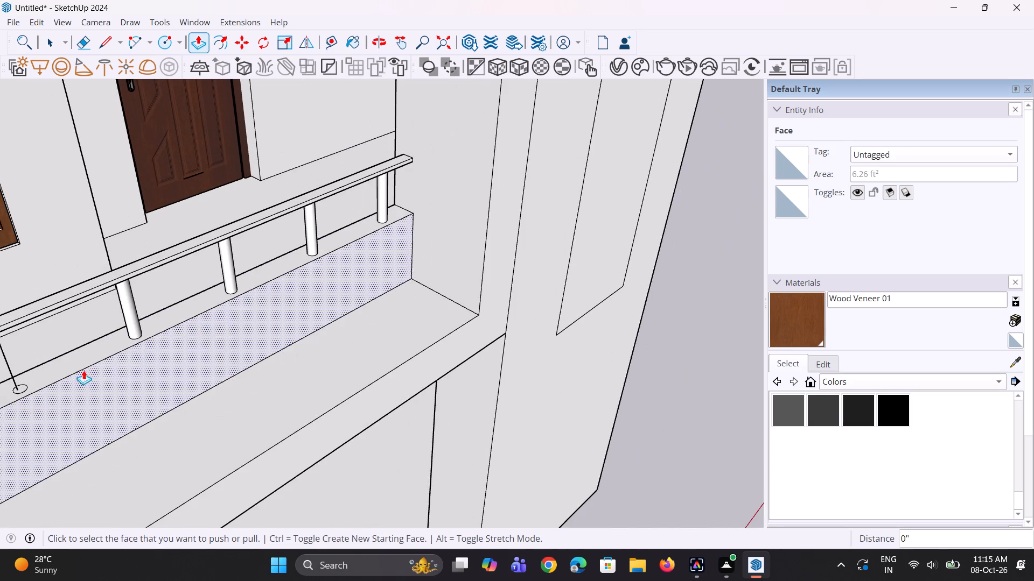
scroll(18, 398, up, 5)
double_click(18, 386)
scroll(47, 380, down, 2)
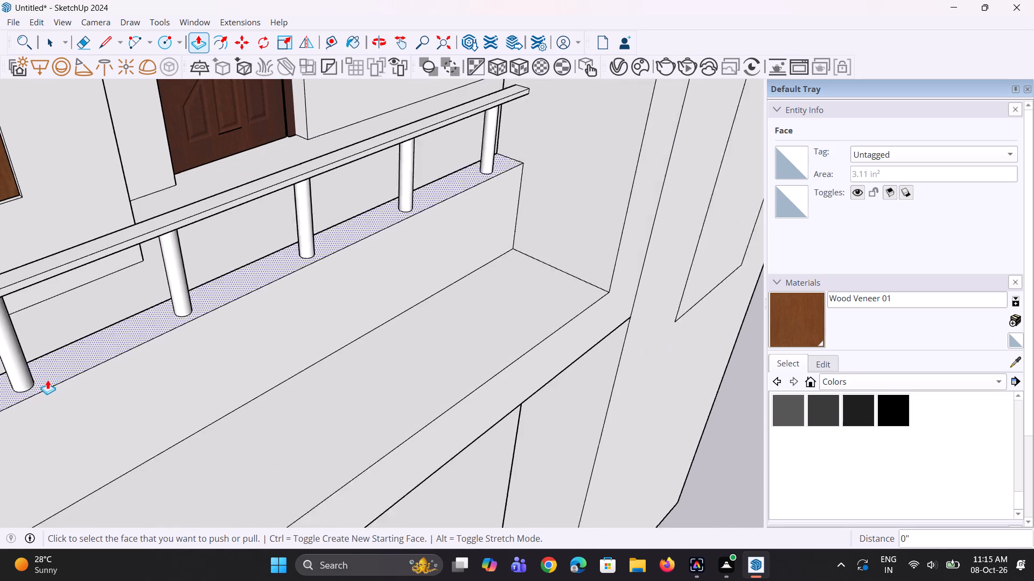
Repeat the baluster extrusion on the remaining four circles at the slatted-screen end of the parapet, working from inside the balcony.
scroll(47, 380, down, 11)
scroll(416, 339, down, 5)
middle_drag(530, 309, 274, 391)
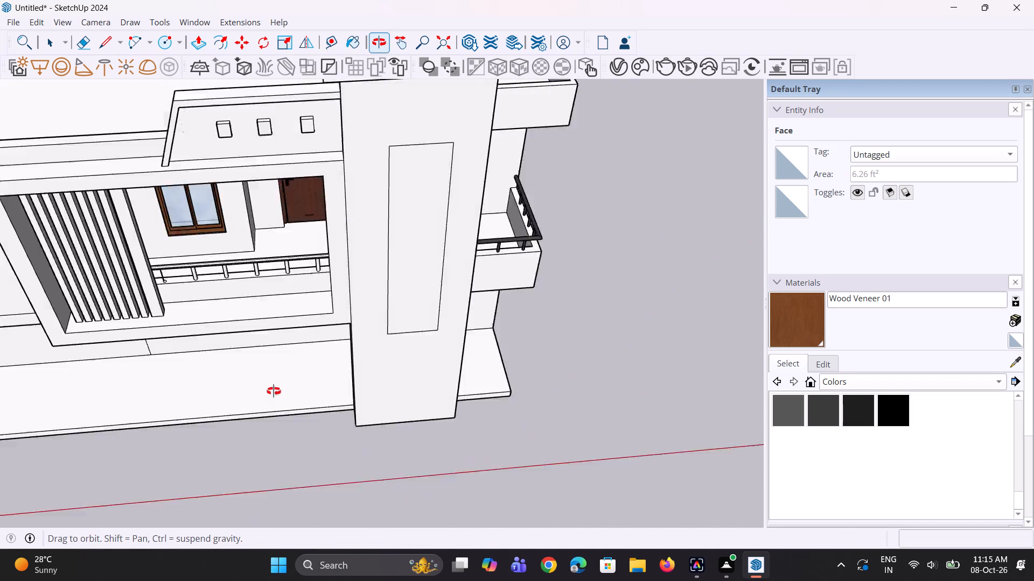
middle_drag(274, 391, 70, 347)
middle_drag(457, 385, 200, 360)
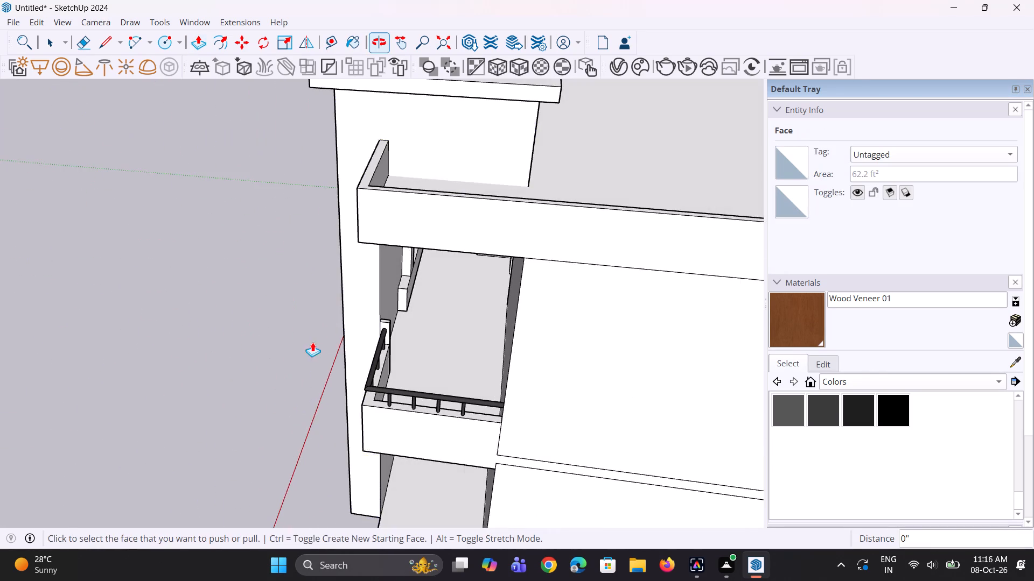
scroll(375, 304, up, 11)
scroll(444, 285, down, 3)
middle_drag(454, 202, 452, 202)
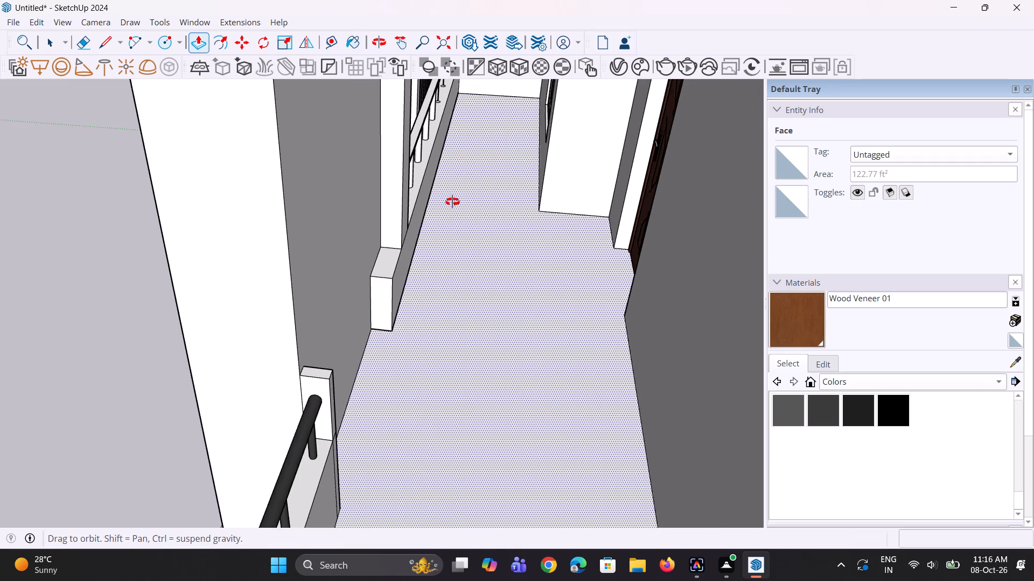
middle_drag(452, 202, 410, 221)
scroll(476, 245, down, 4)
middle_drag(479, 247, 523, 176)
scroll(407, 123, up, 4)
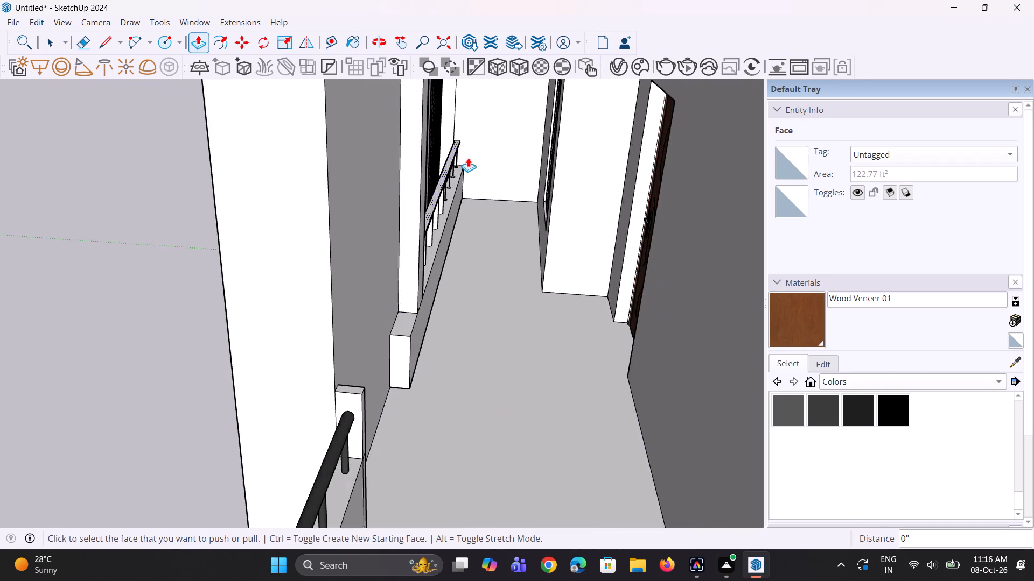
scroll(468, 158, up, 12)
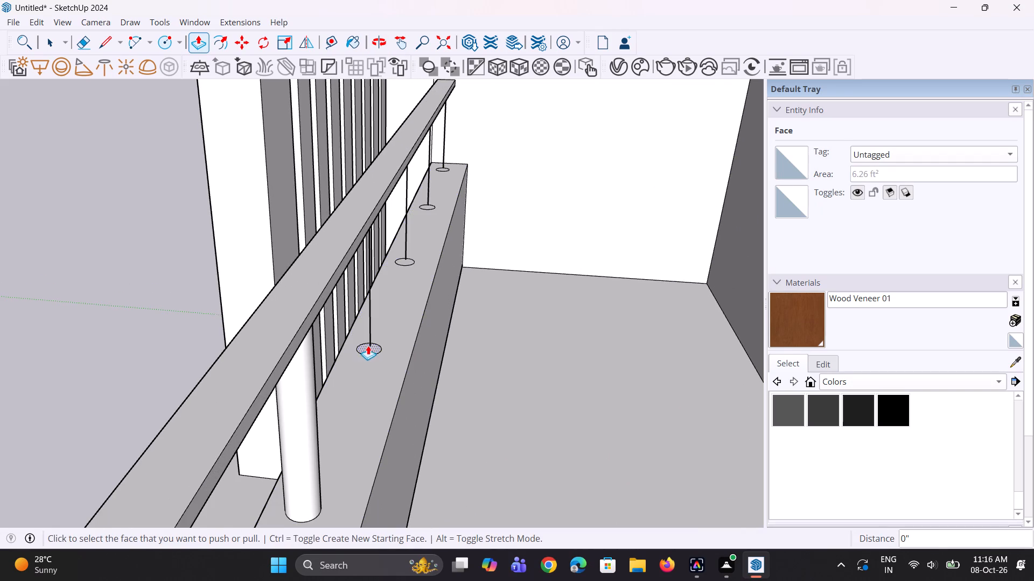
double_click(371, 345)
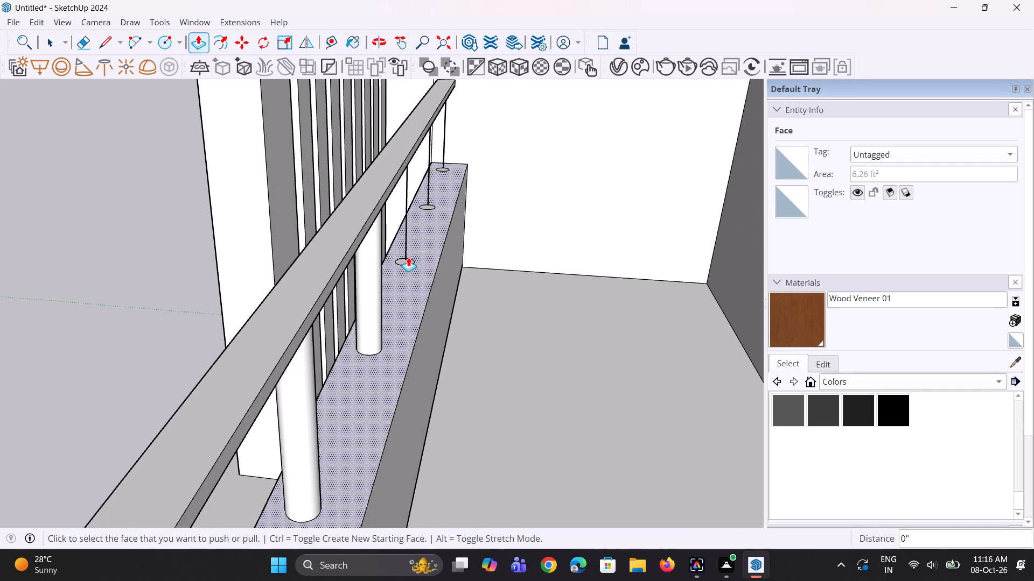
scroll(404, 258, up, 3)
double_click(408, 260)
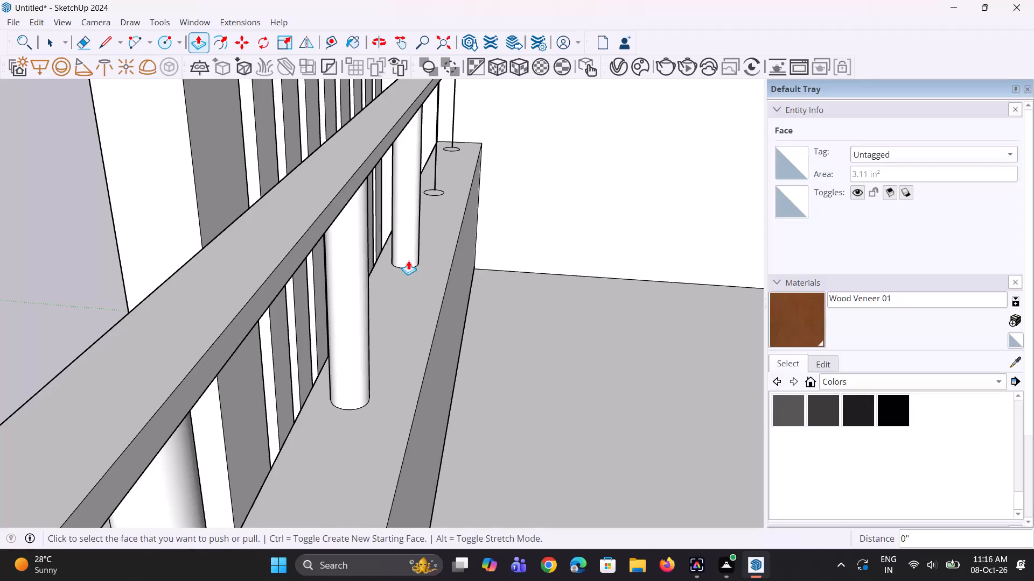
scroll(435, 187, up, 2)
double_click(434, 190)
scroll(458, 136, up, 3)
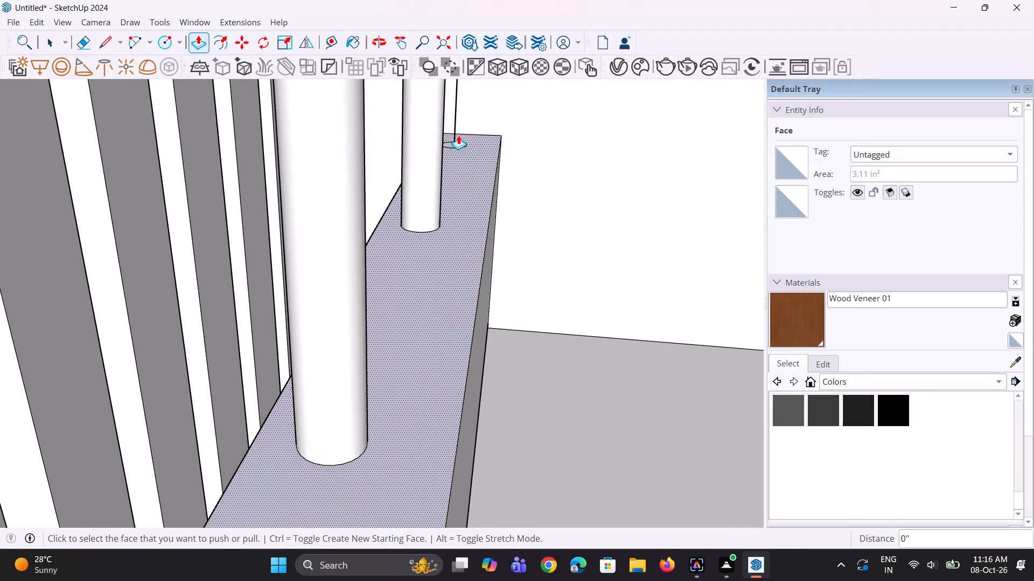
scroll(456, 141, up, 2)
middle_drag(456, 143, 456, 159)
scroll(456, 151, up, 3)
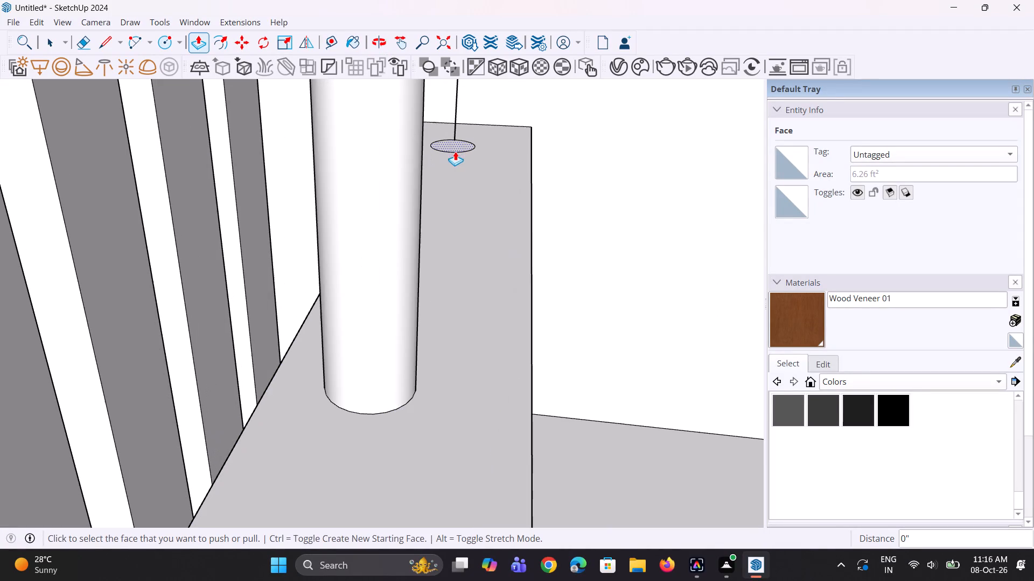
double_click(455, 150)
scroll(439, 251, down, 14)
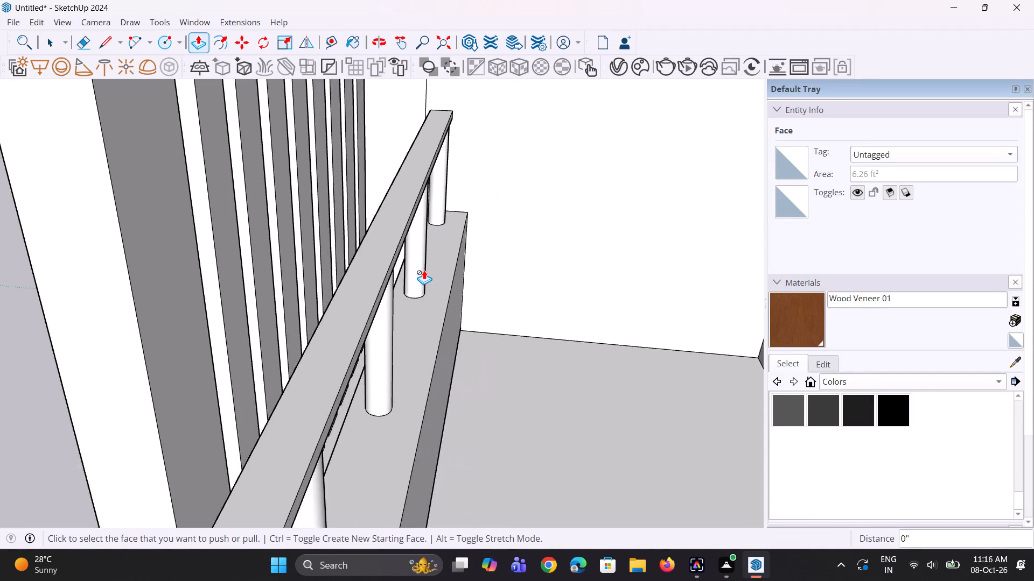
Thicken the front balcony's handrail by pulling its top face up 1 1/8".
scroll(424, 270, down, 20)
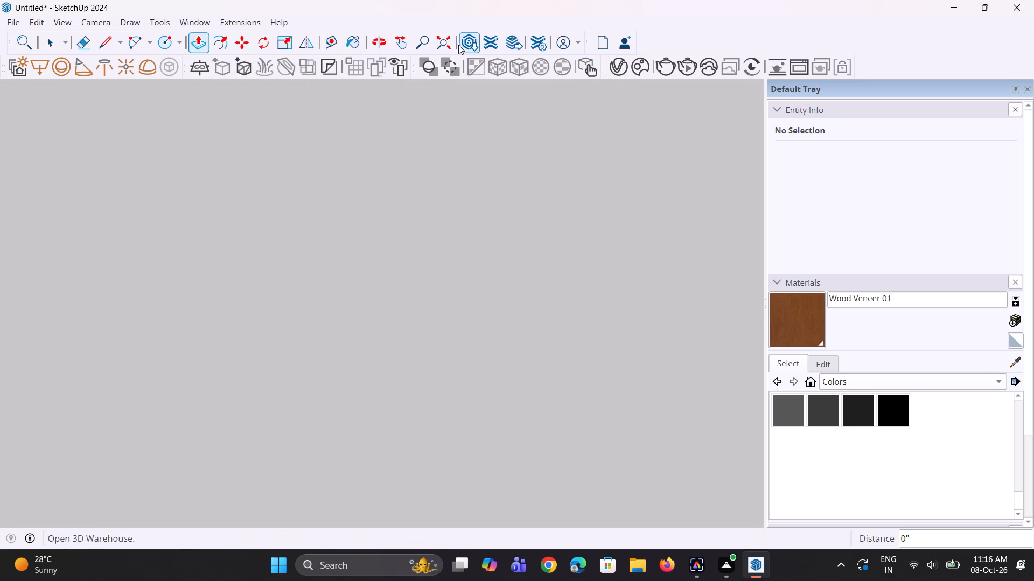
click(449, 50)
middle_drag(395, 259, 909, 183)
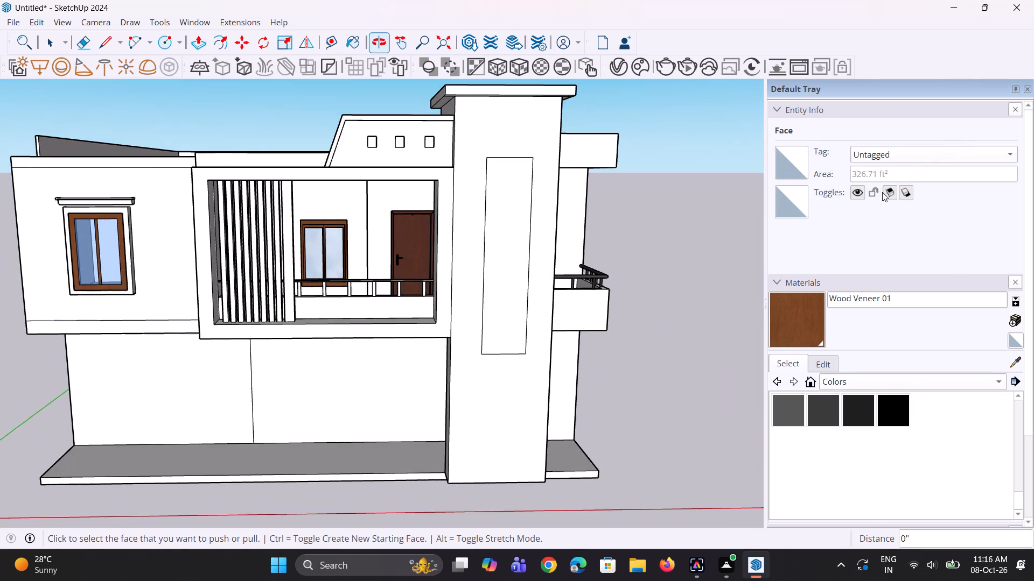
scroll(463, 291, up, 5)
middle_drag(406, 319, 404, 335)
scroll(360, 238, up, 3)
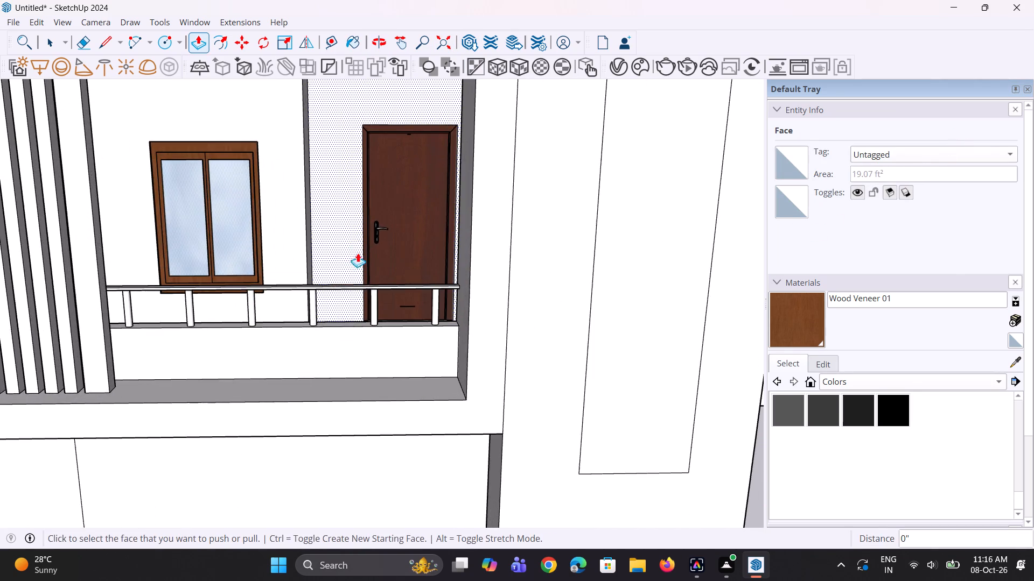
middle_drag(359, 280, 375, 327)
scroll(394, 273, up, 10)
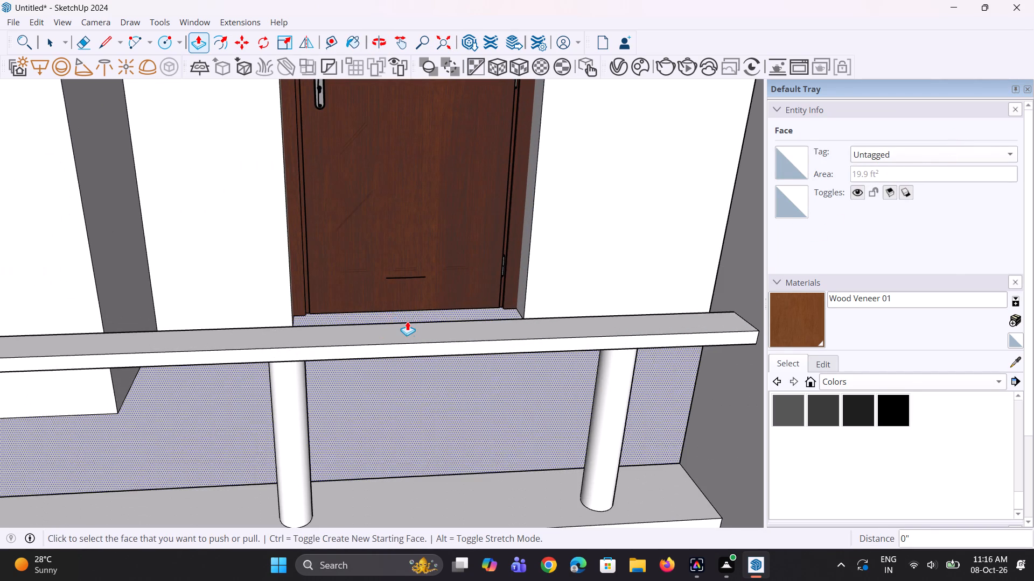
click(411, 327)
click(420, 309)
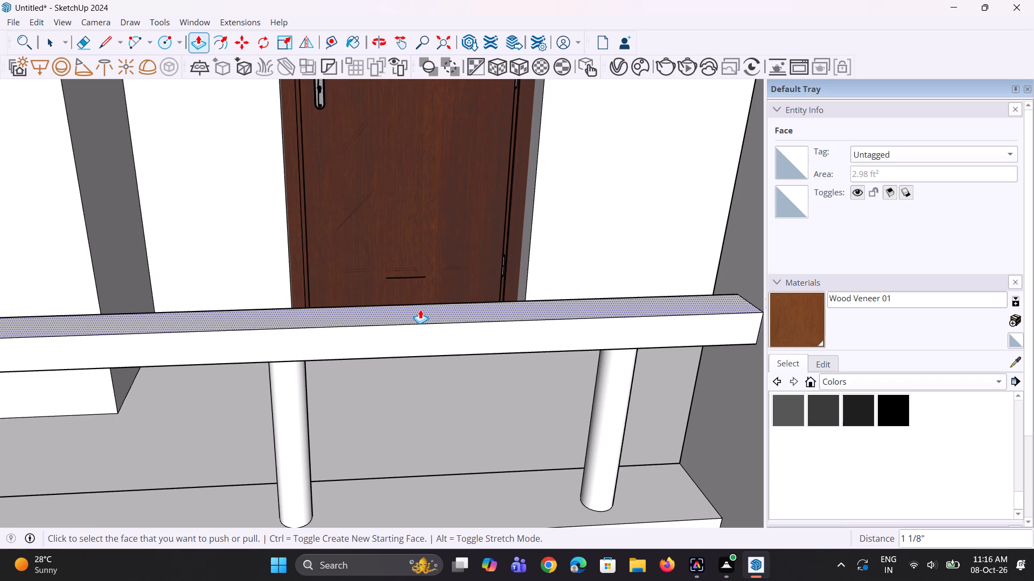
Examine the front balcony's handrail and balusters from the front, close up and against the whole facade.
scroll(407, 324, down, 13)
middle_drag(372, 364, 366, 353)
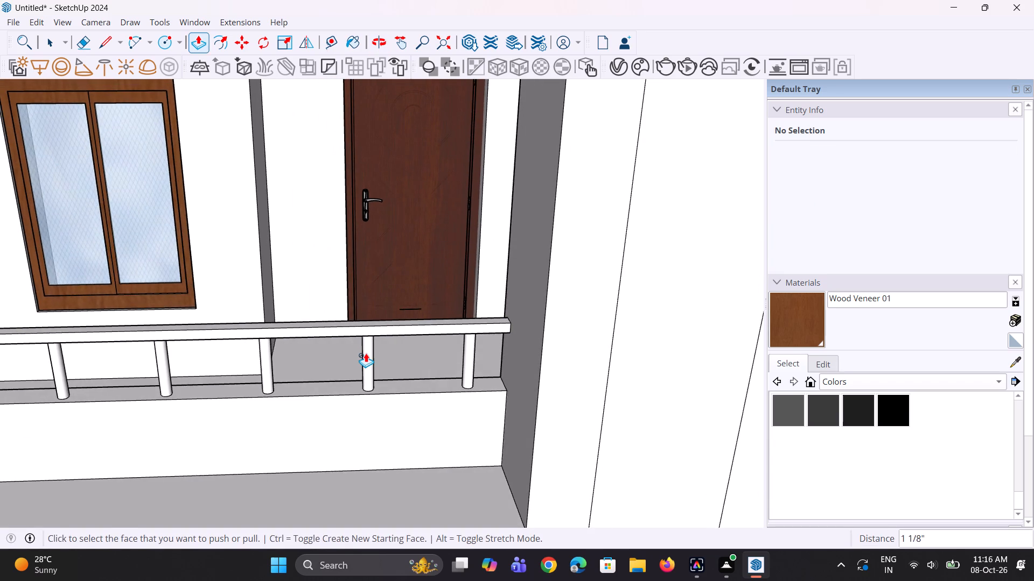
scroll(366, 353, down, 6)
middle_drag(364, 350, 362, 332)
scroll(346, 354, up, 3)
middle_drag(345, 363, 331, 365)
middle_drag(331, 365, 389, 346)
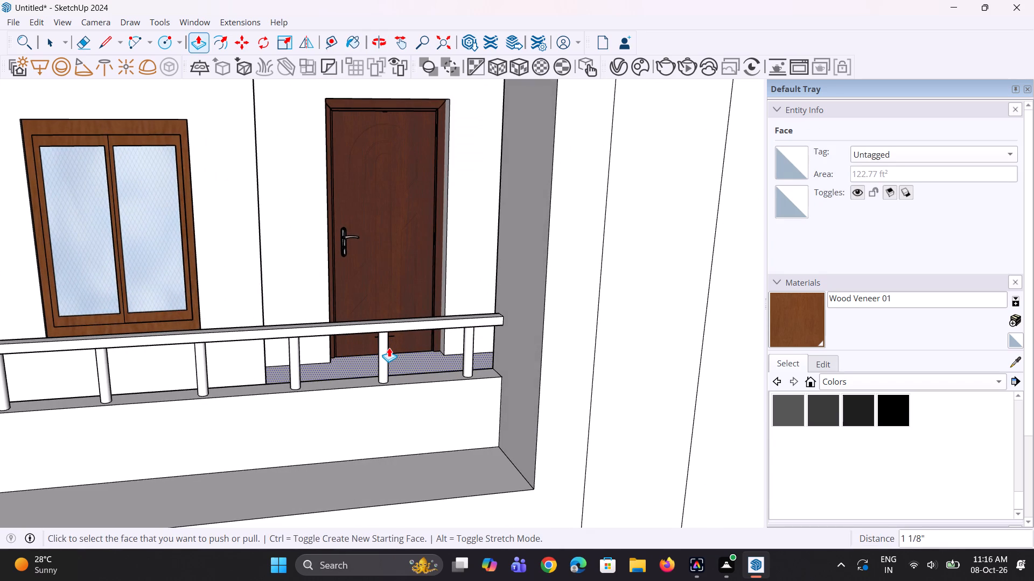
scroll(389, 348, down, 3)
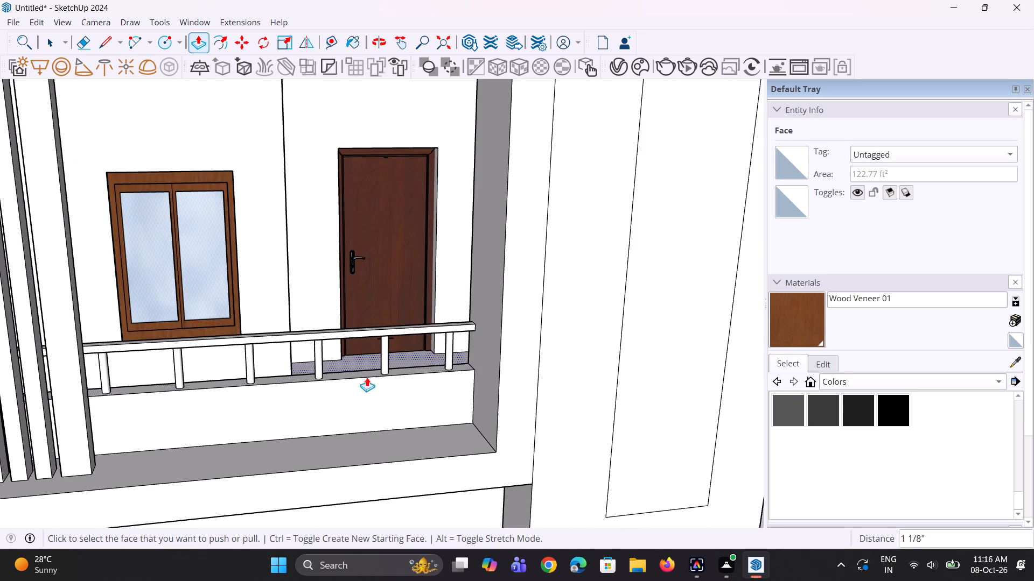
middle_drag(365, 379, 354, 371)
scroll(357, 351, down, 5)
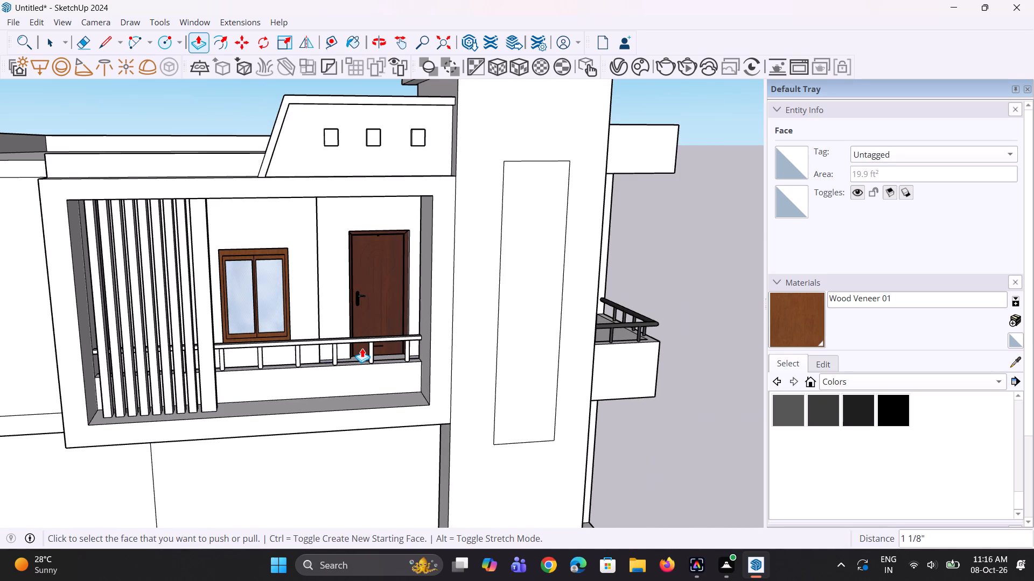
scroll(340, 392, up, 4)
middle_drag(368, 339, 331, 356)
scroll(312, 328, up, 2)
Draw a line just below the handrail, from the side wall beside the door across the first three balusters.
key(space)
key(space)
key(l)
scroll(370, 320, up, 3)
middle_drag(402, 329, 520, 312)
scroll(537, 291, up, 2)
middle_drag(535, 320, 535, 247)
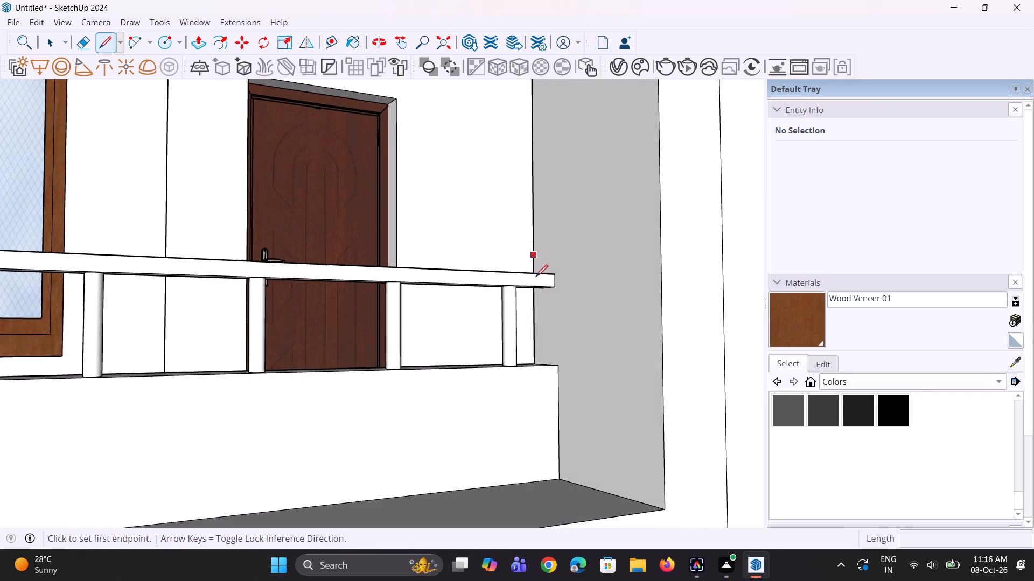
scroll(541, 296, up, 4)
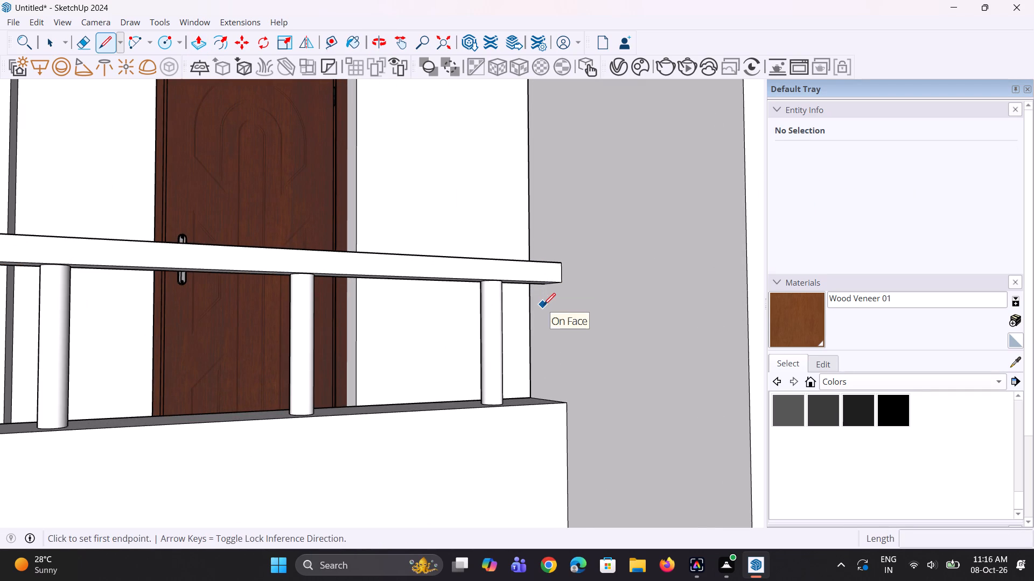
click(543, 305)
click(502, 311)
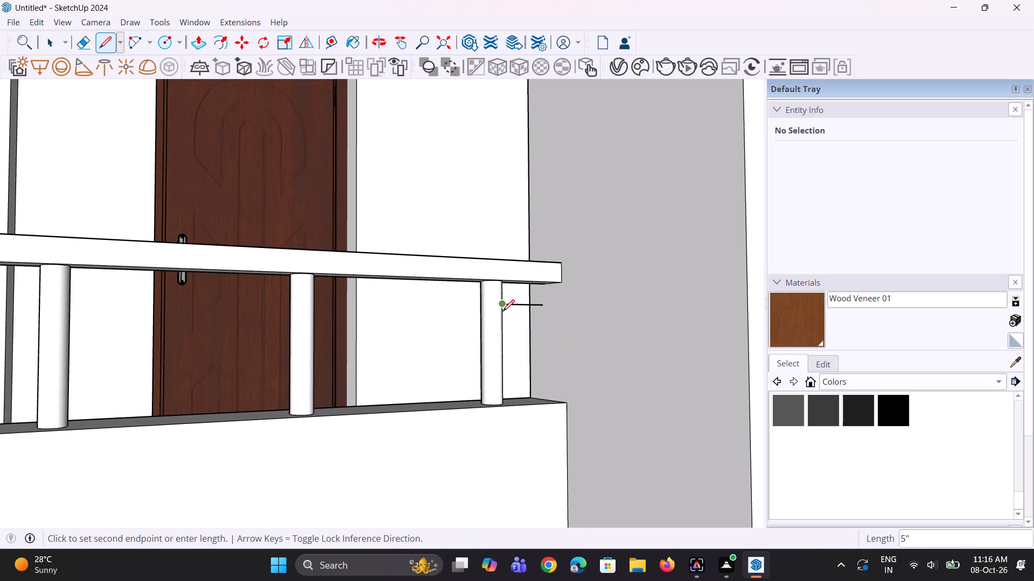
middle_drag(393, 320, 394, 396)
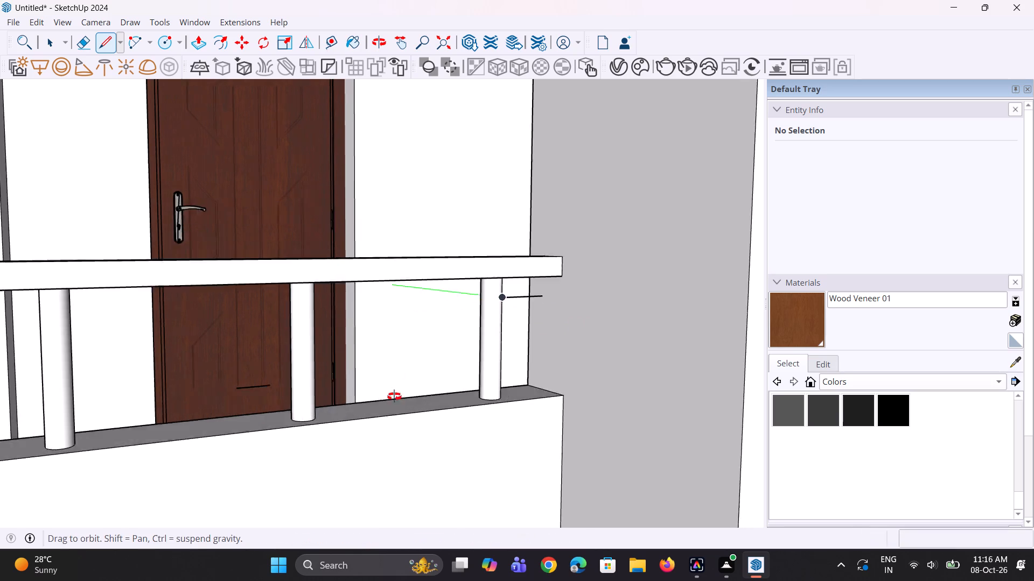
middle_drag(394, 396, 394, 455)
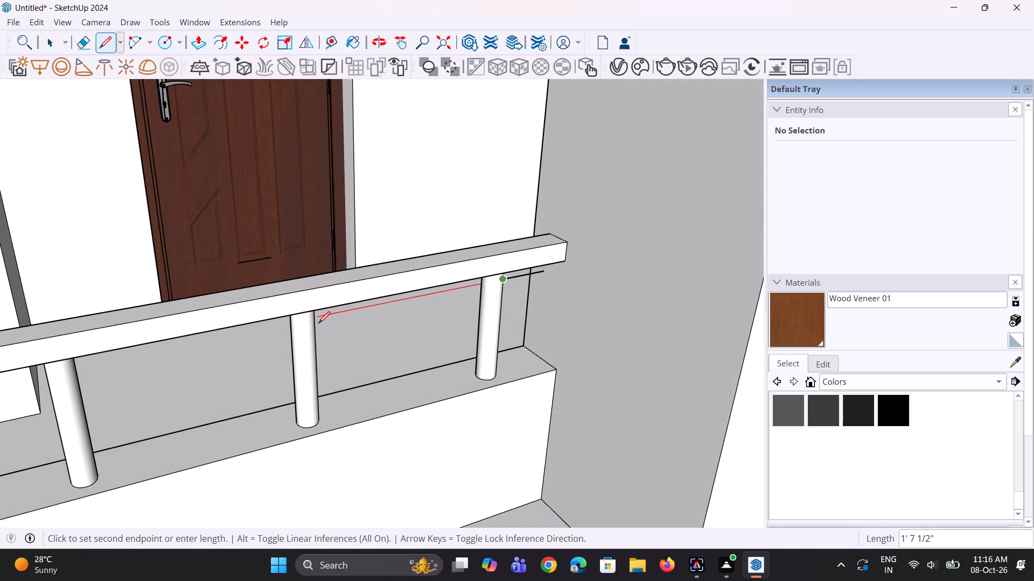
click(316, 323)
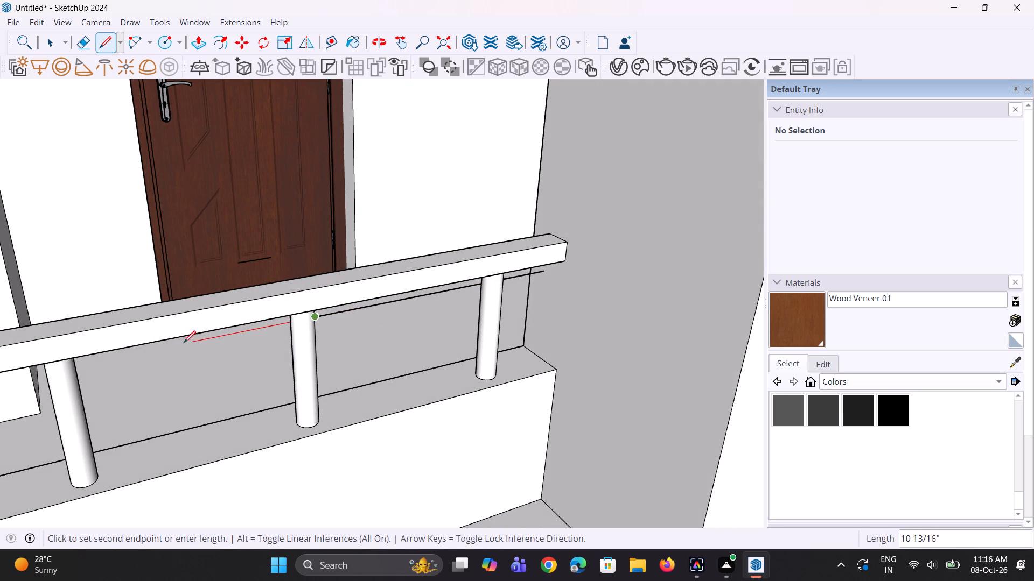
click(65, 369)
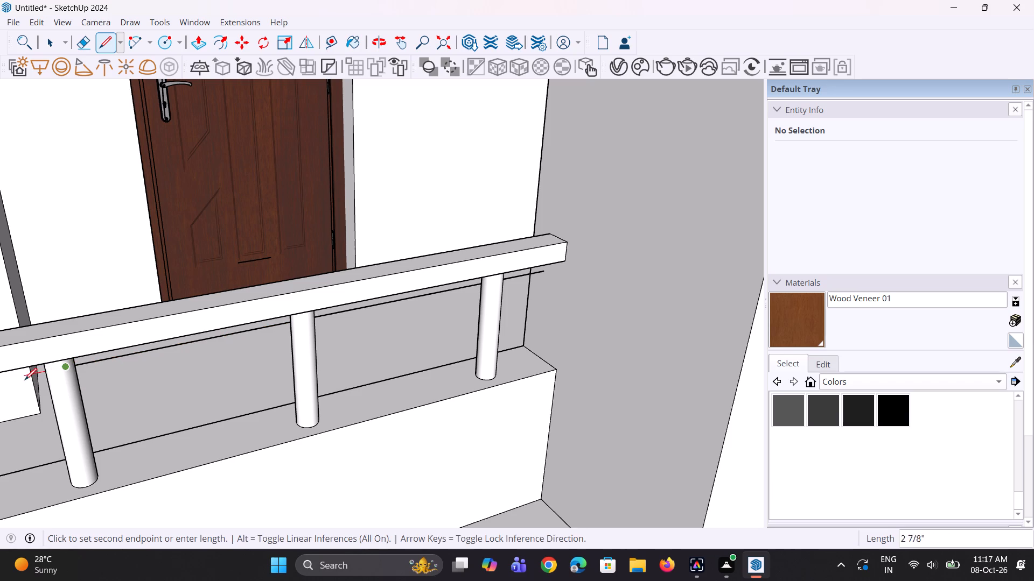
Continue the line past the fourth baluster, finishing with a segment about 8' 4" long to the slatted-screen end of the railing.
middle_drag(71, 377, 48, 309)
scroll(128, 360, down, 3)
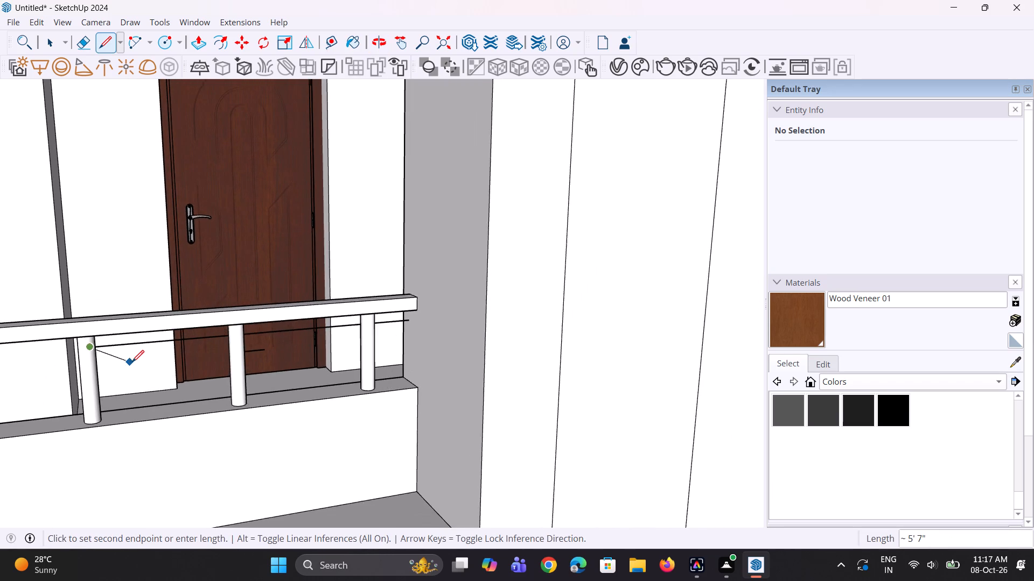
scroll(132, 362, down, 8)
scroll(60, 368, up, 2)
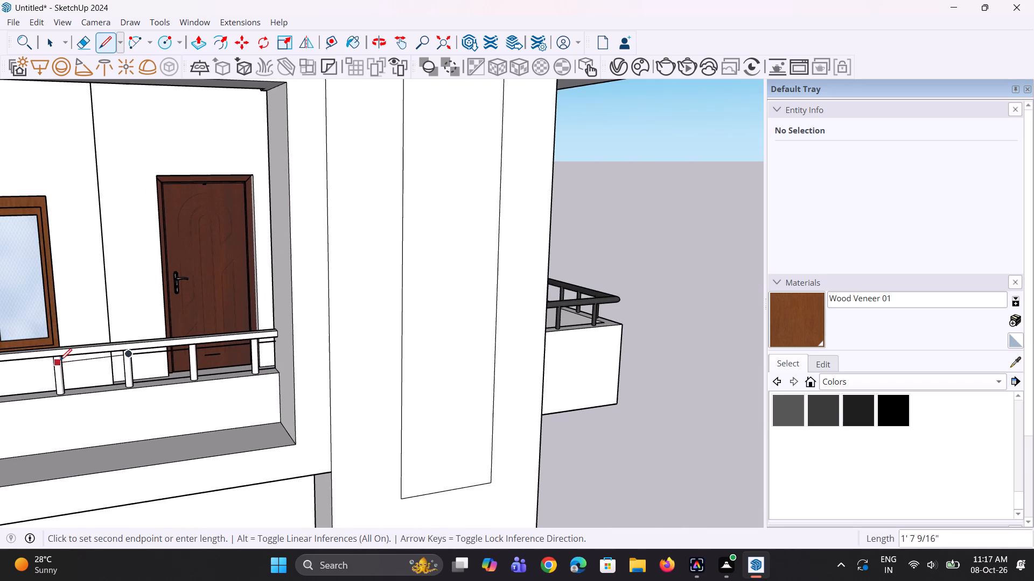
click(62, 363)
scroll(62, 363, down, 2)
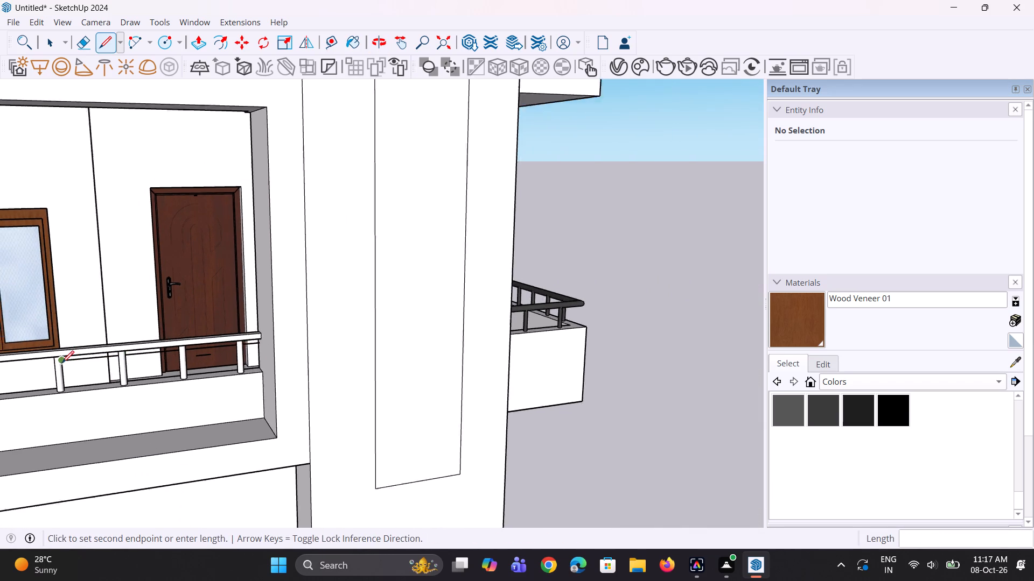
scroll(62, 363, down, 5)
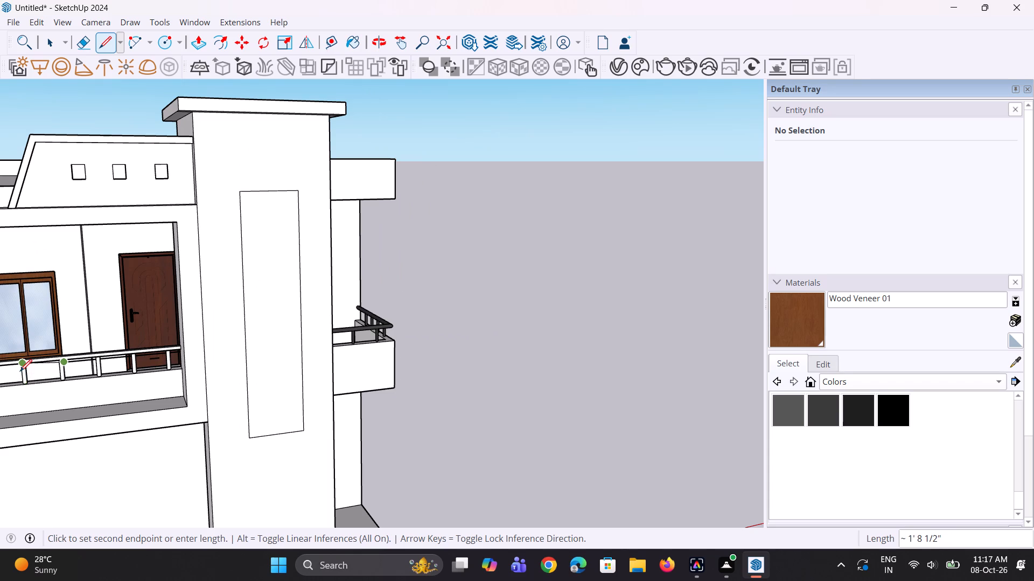
scroll(102, 389, down, 8)
scroll(63, 382, up, 5)
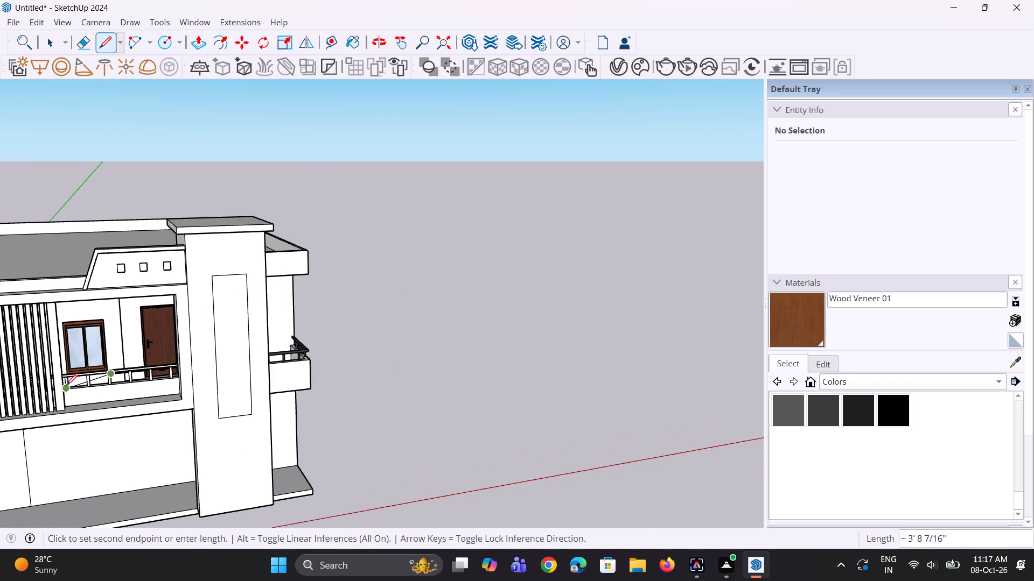
scroll(66, 385, up, 8)
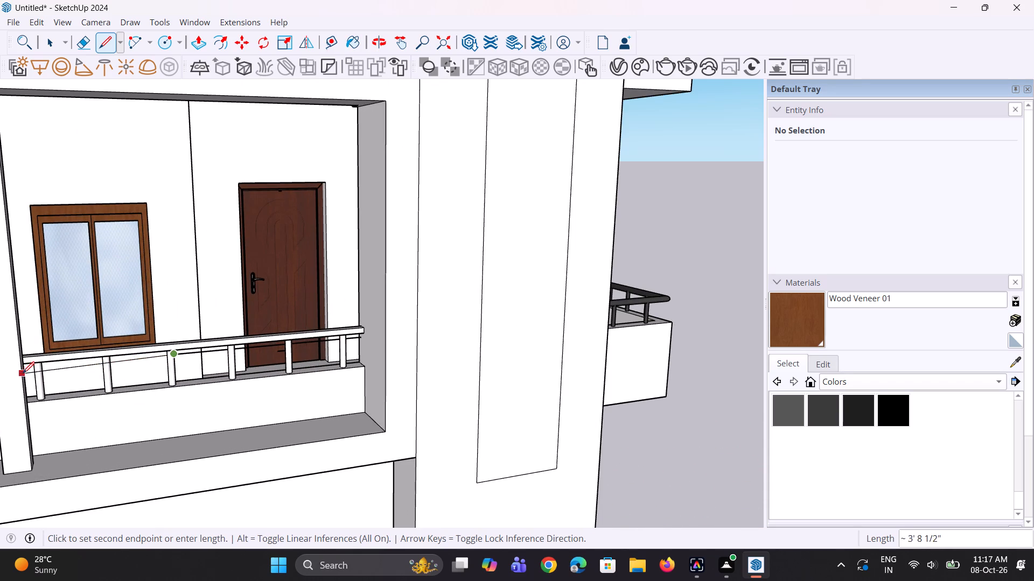
middle_drag(152, 358, 151, 449)
scroll(151, 447, up, 1)
scroll(163, 437, down, 5)
middle_drag(559, 314, 124, 294)
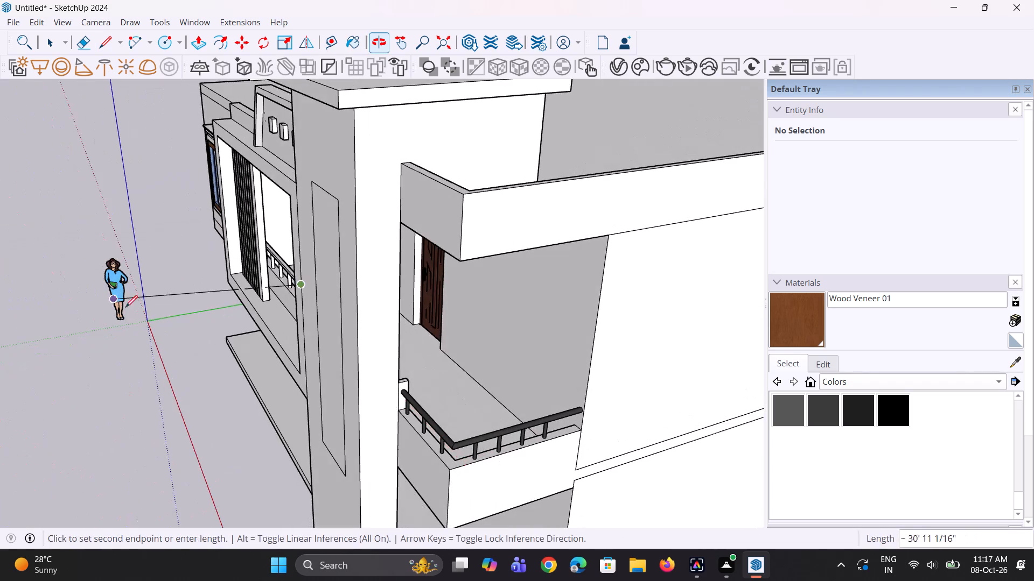
scroll(427, 384, up, 8)
middle_drag(414, 389, 294, 392)
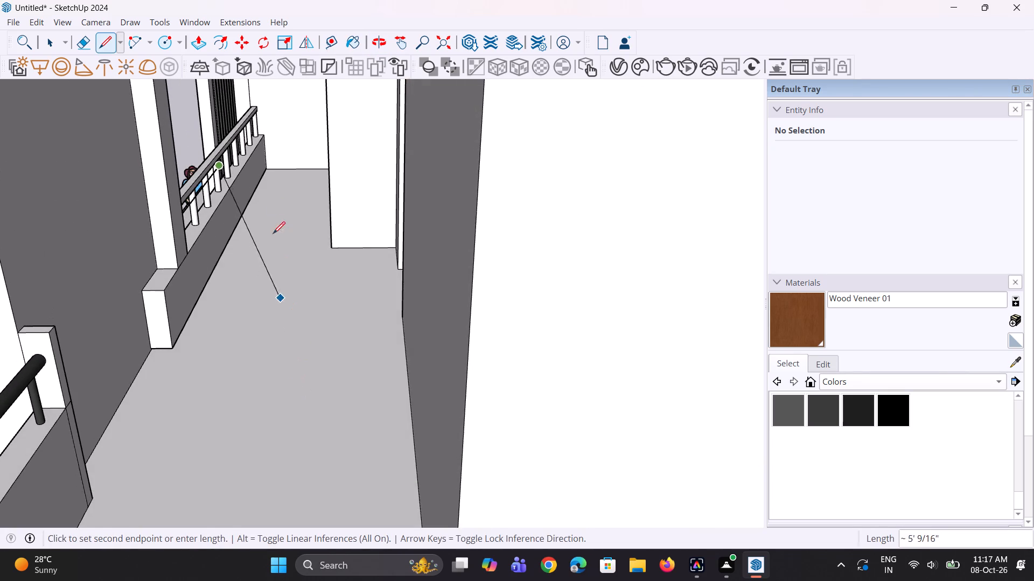
scroll(271, 196, up, 10)
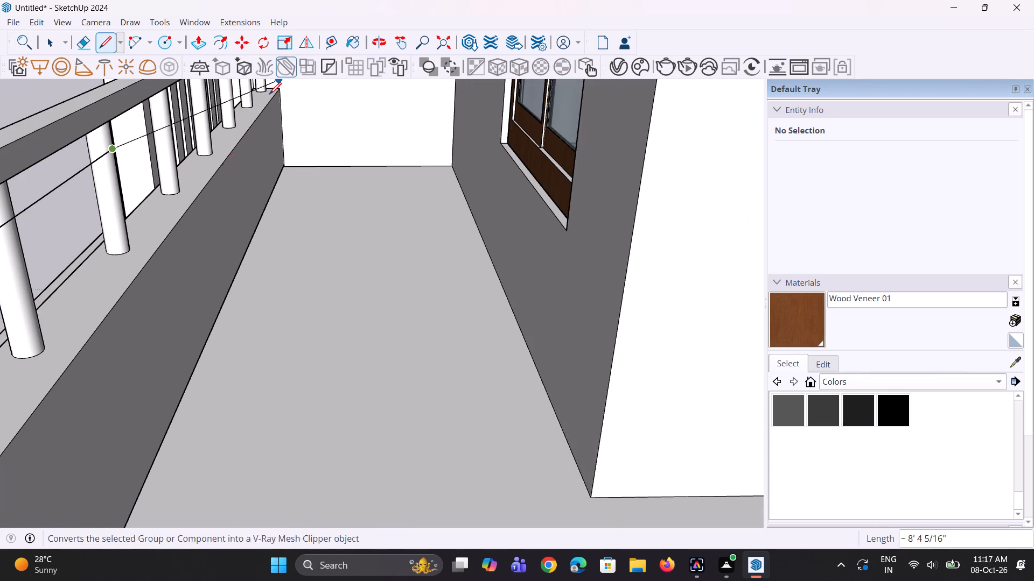
scroll(214, 184, down, 8)
scroll(242, 124, up, 1)
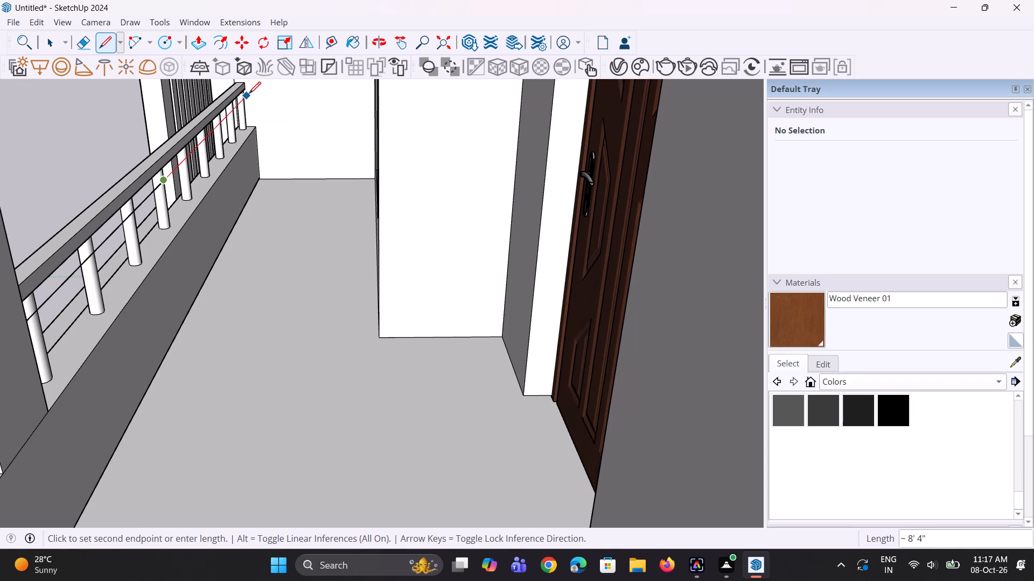
click(249, 94)
Select the line's five segments and make two copies below it, spaced 2" apart.
middle_drag(249, 126, 249, 147)
key(space)
click(193, 154)
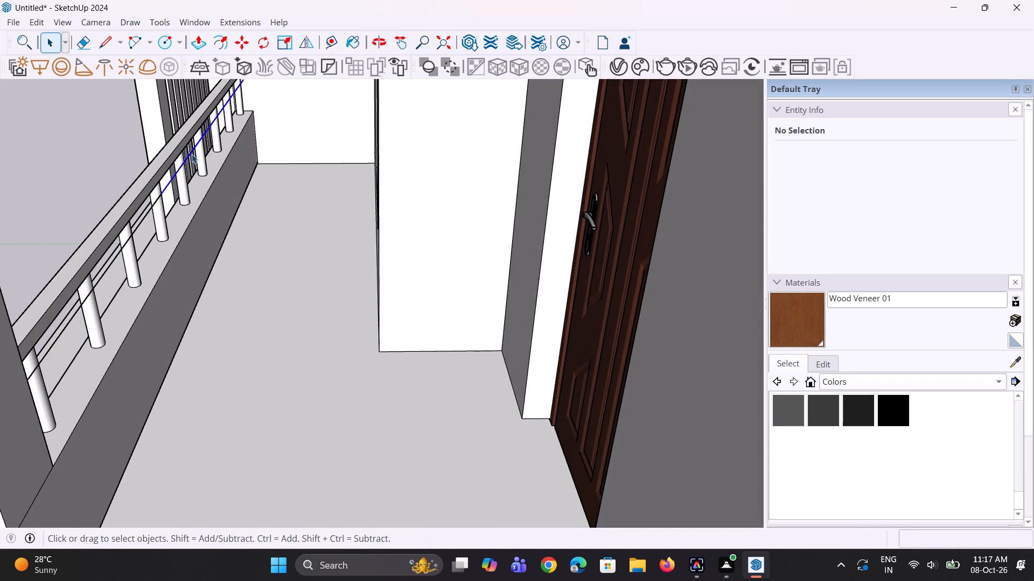
scroll(156, 192, up, 1)
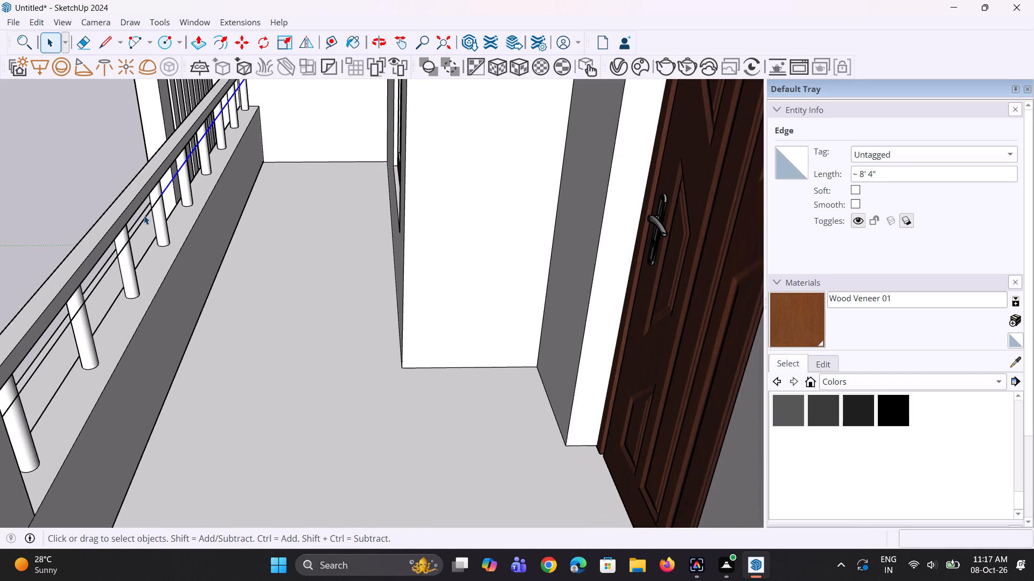
ctrl+click(145, 217)
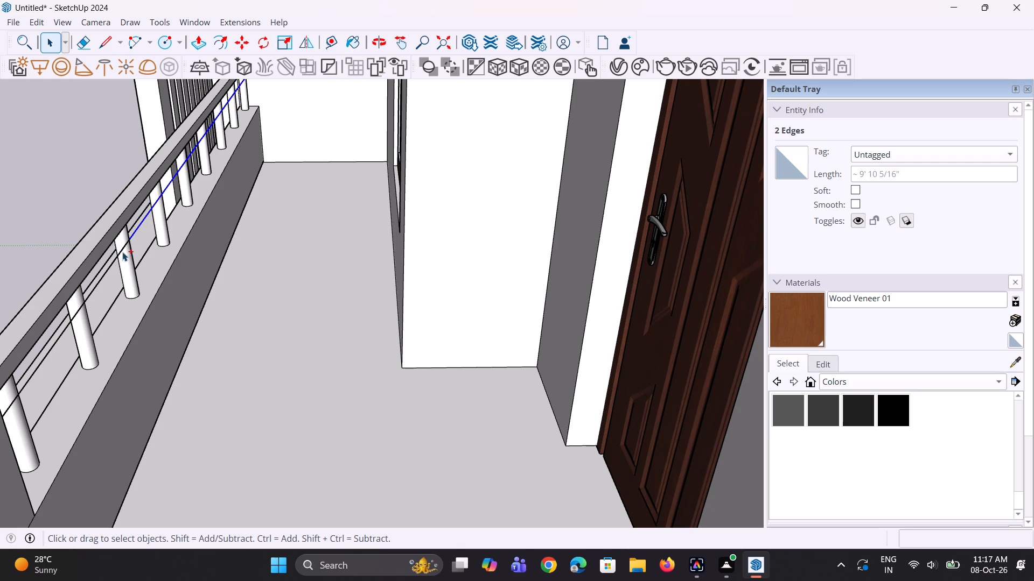
ctrl+click(116, 259)
ctrl+click(67, 326)
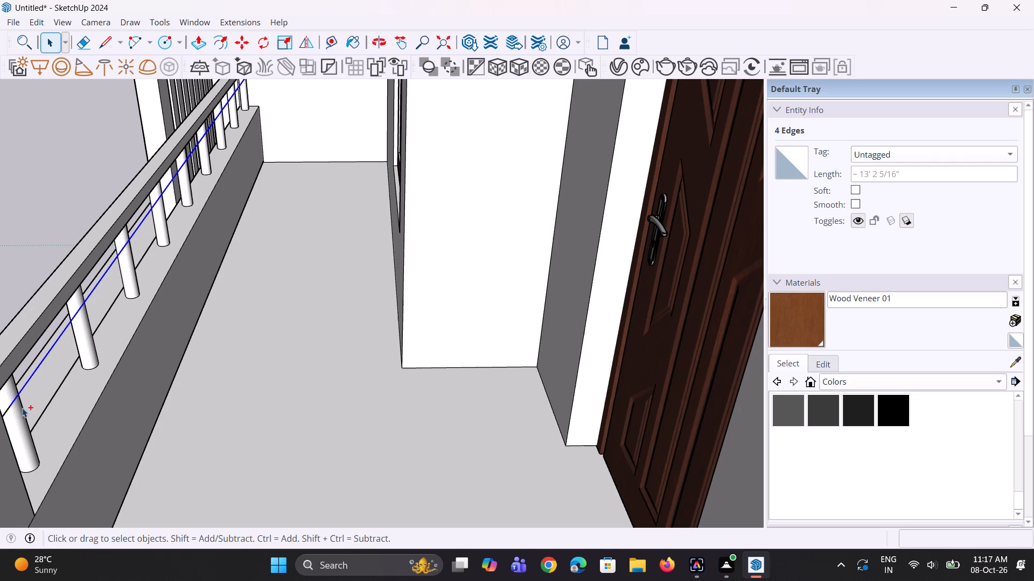
ctrl+click(5, 413)
middle_drag(72, 398, 71, 399)
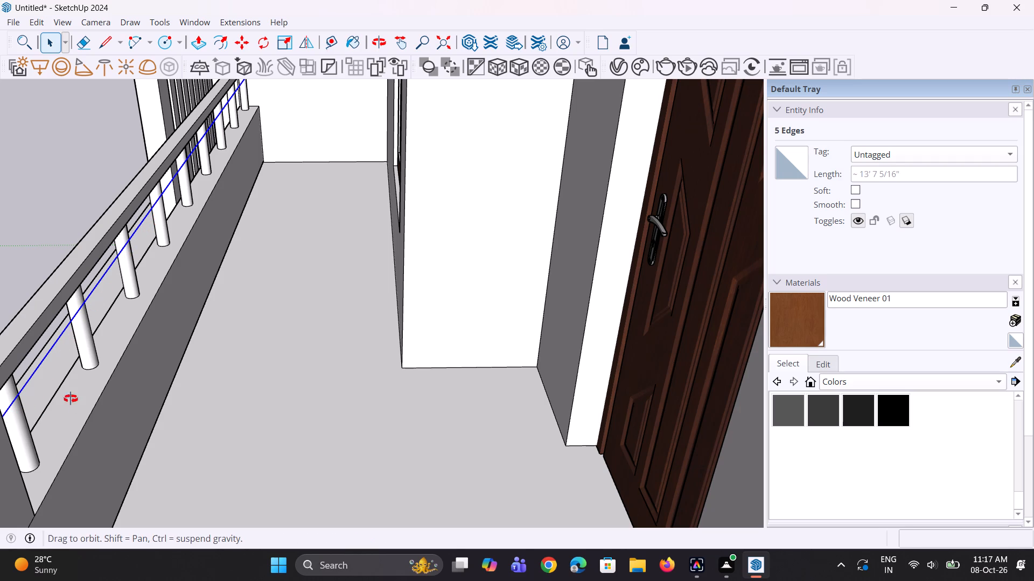
middle_drag(71, 399, 481, 349)
scroll(398, 318, down, 2)
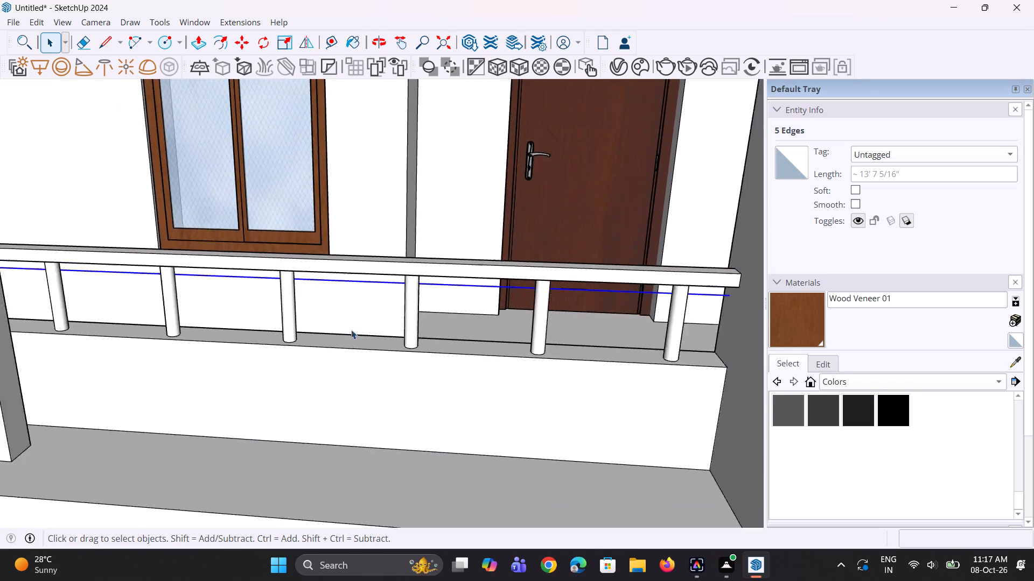
scroll(351, 330, down, 2)
scroll(422, 332, down, 2)
middle_drag(524, 334, 563, 322)
scroll(589, 285, up, 6)
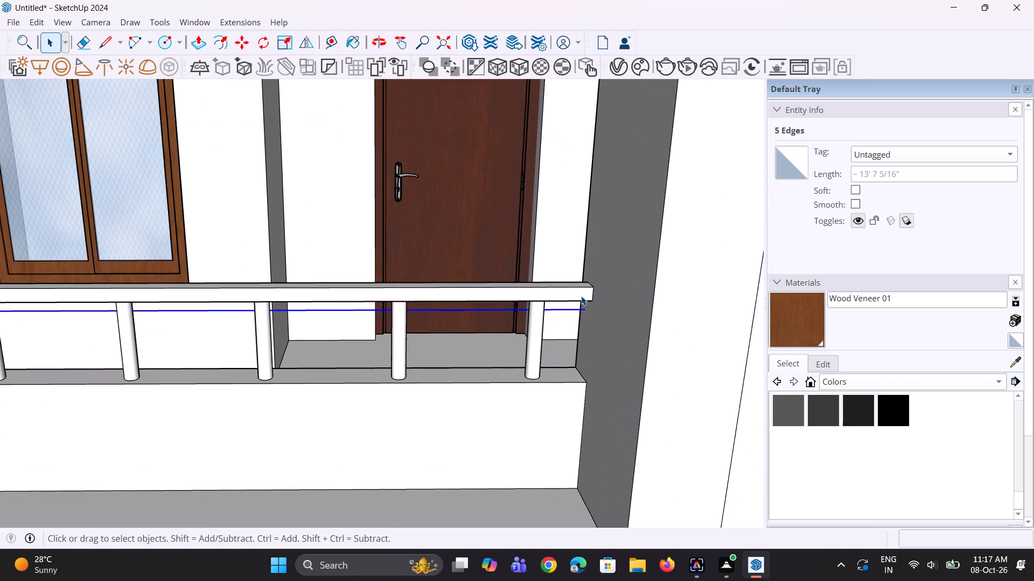
key(m)
scroll(575, 306, up, 4)
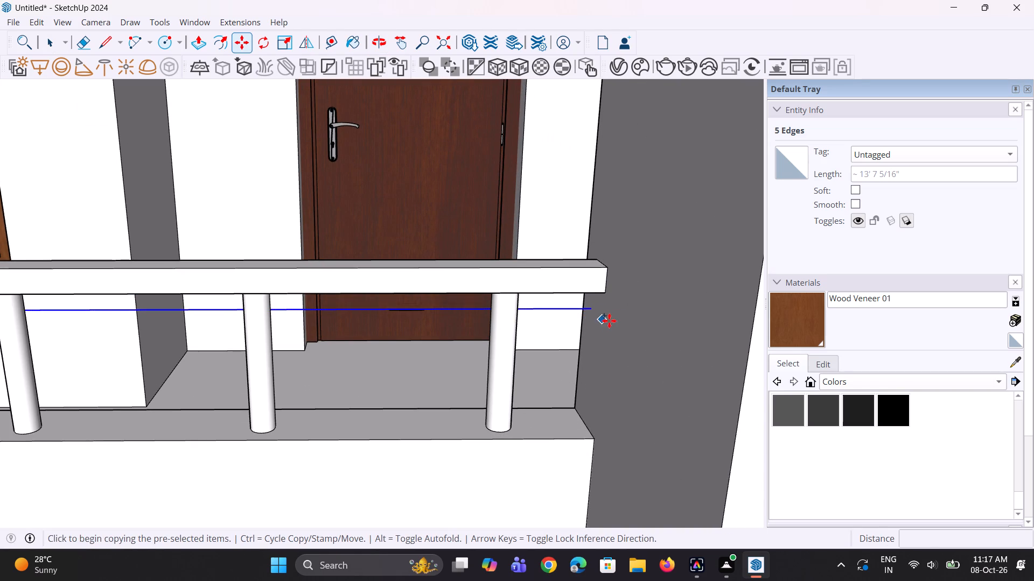
click(593, 313)
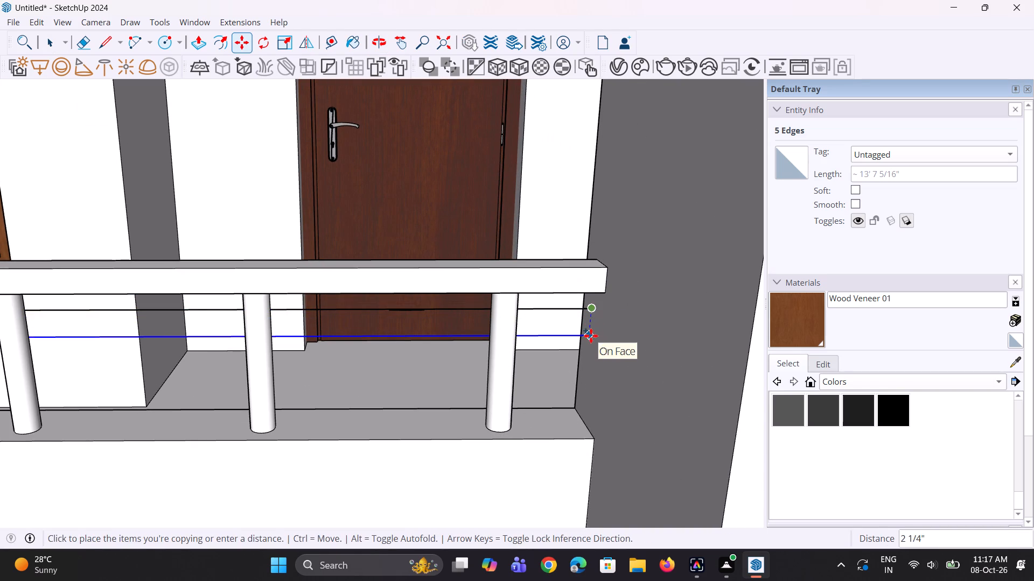
click(591, 332)
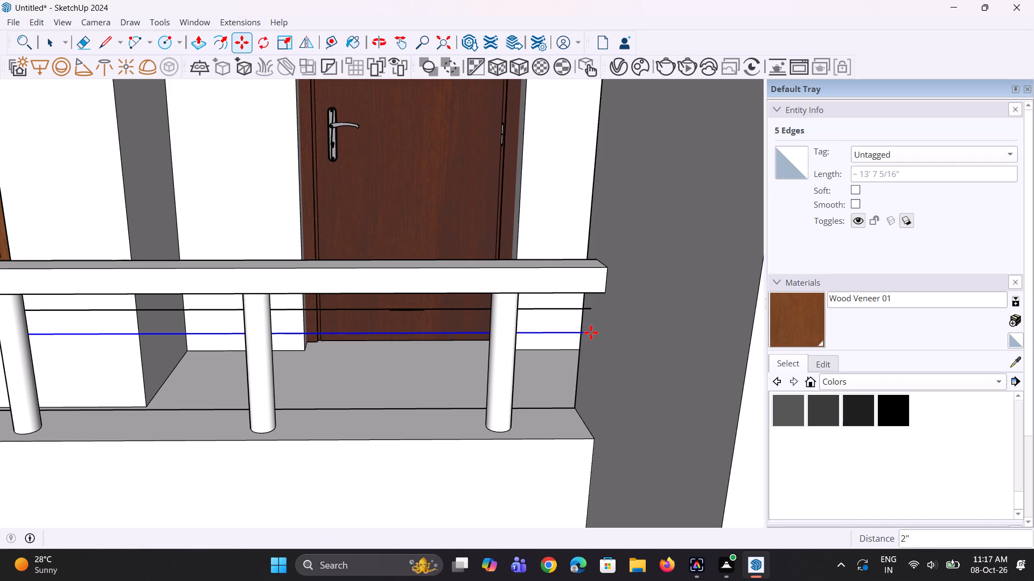
text(*2)
key(Return)
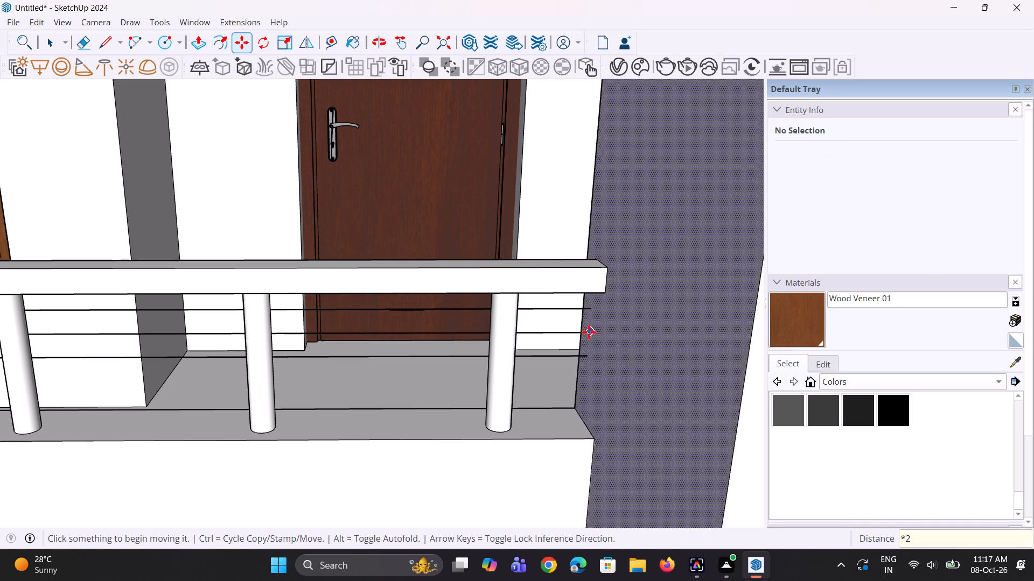
Draw a 1 1/2" by 3/4" rectangle on the side wall around the end of the top rail line.
scroll(589, 332, down, 3)
middle_drag(591, 336, 570, 332)
key(space)
key(space)
middle_drag(578, 337, 603, 313)
scroll(603, 313, up, 2)
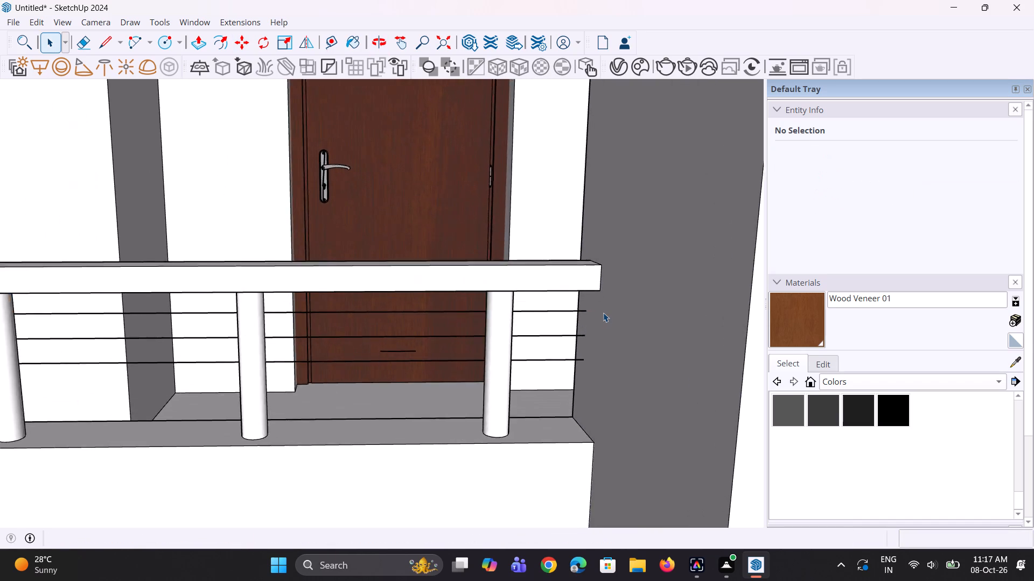
scroll(603, 313, up, 2)
middle_drag(572, 328, 593, 323)
scroll(593, 323, up, 5)
middle_drag(590, 303, 616, 303)
scroll(589, 303, up, 3)
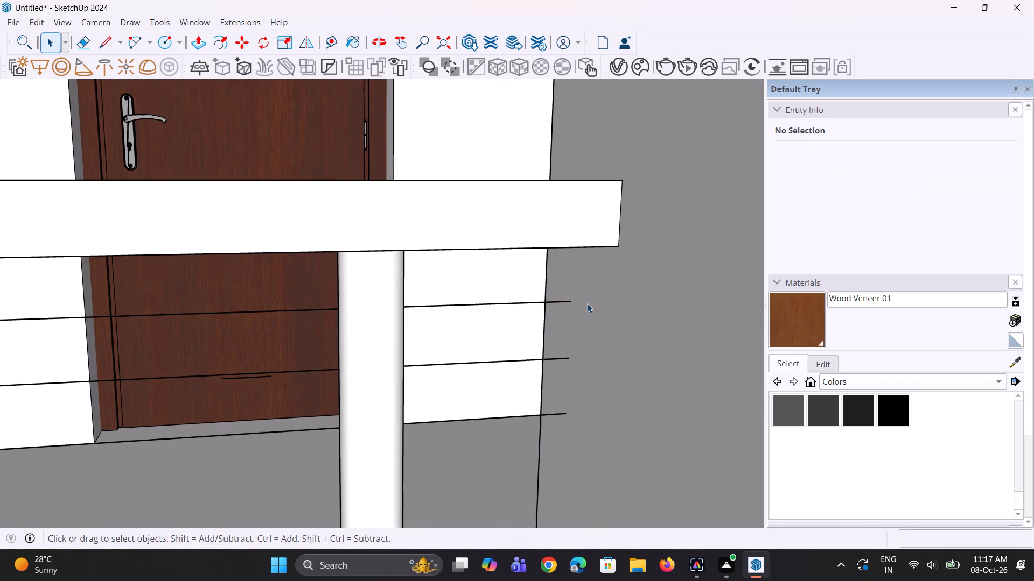
key(r)
scroll(586, 307, up, 2)
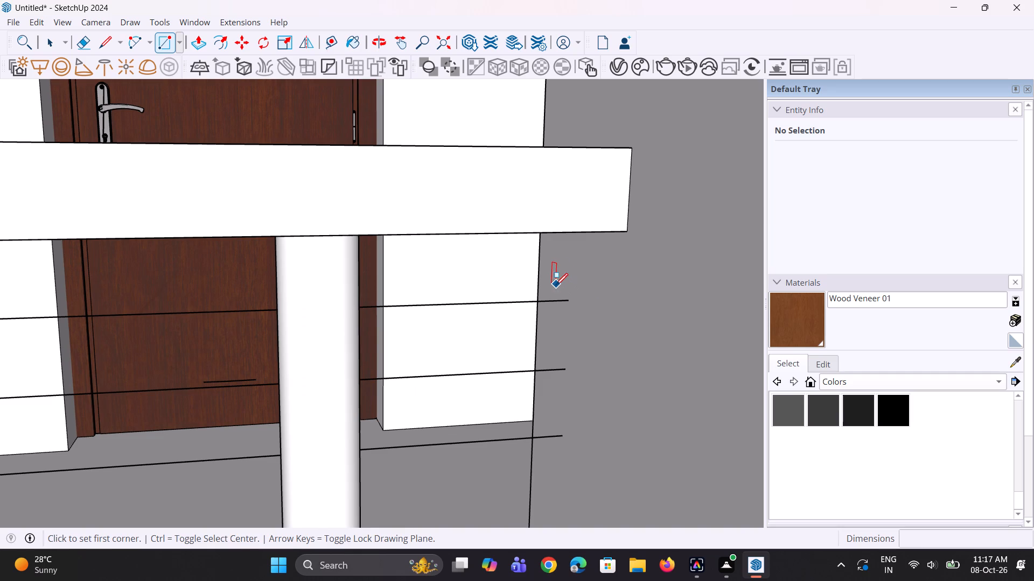
click(556, 285)
click(578, 318)
Move the bottom edge of the rectangle around the top rail line's end up 1/4".
middle_drag(562, 323, 604, 321)
scroll(604, 321, up, 1)
key(space)
key(space)
click(546, 312)
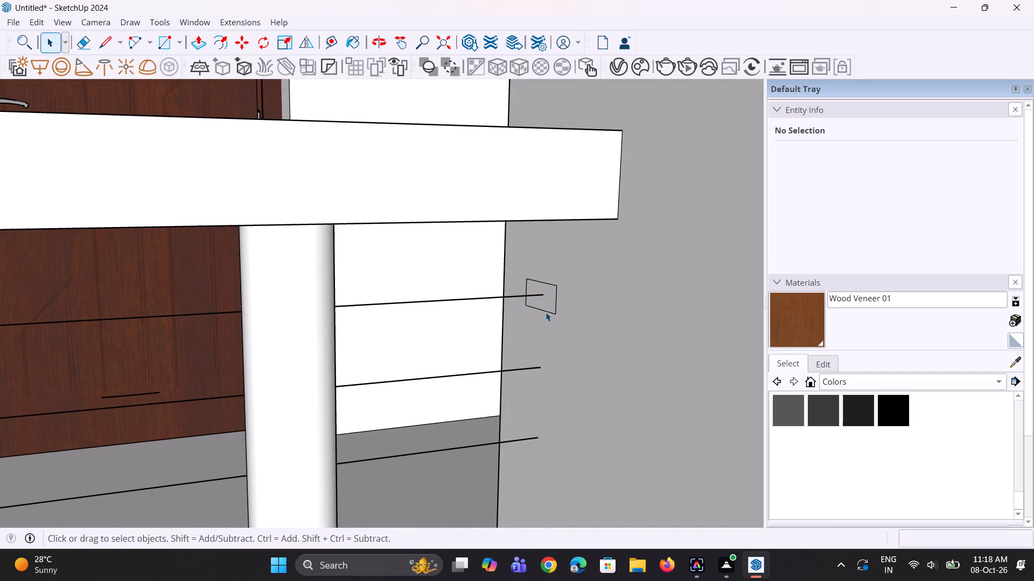
scroll(560, 309, up, 2)
key(m)
click(554, 314)
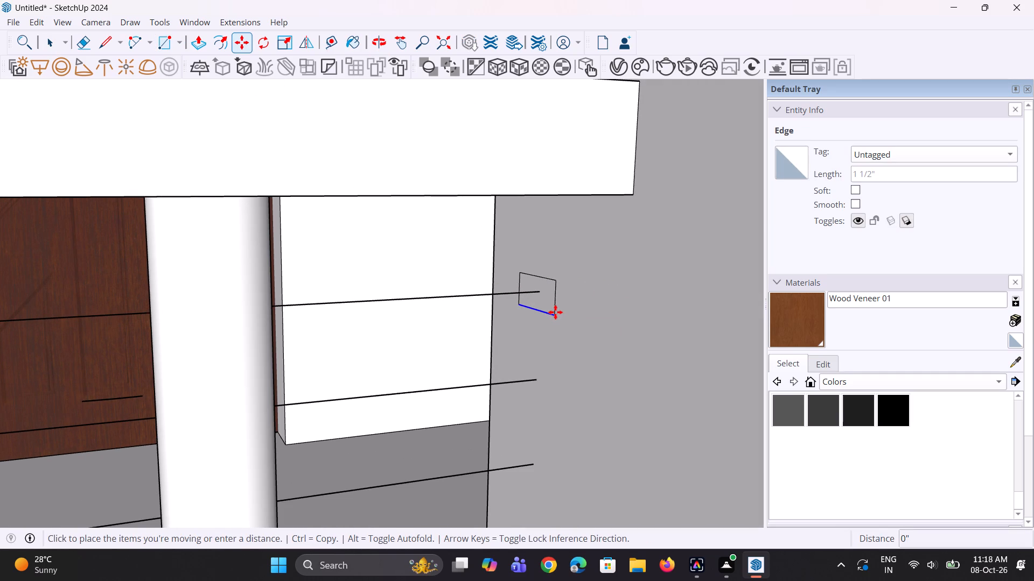
click(555, 305)
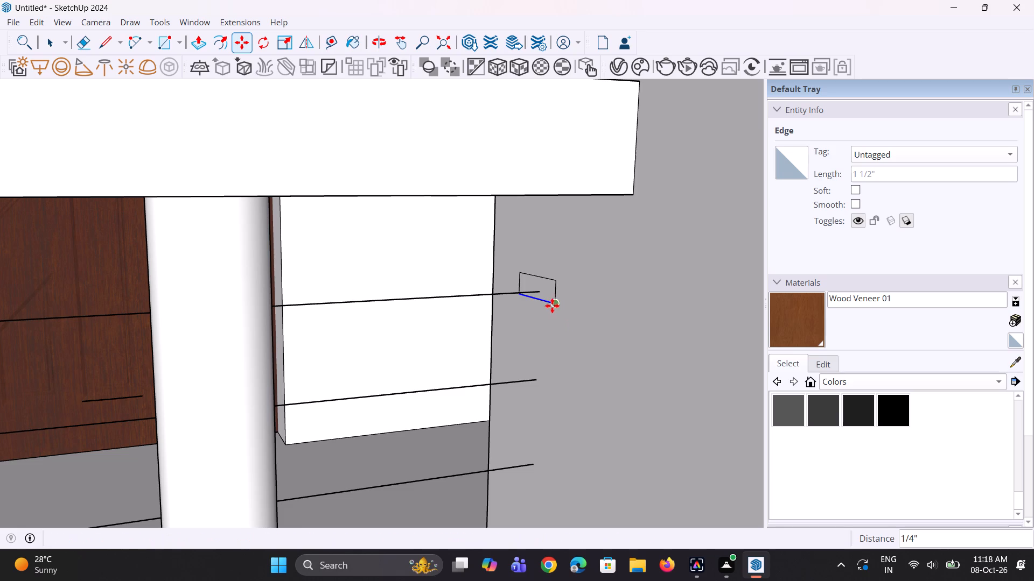
Move the rectangle's vertical edge farther from the door wall inward by about 7/16".
key(space)
middle_drag(561, 312, 581, 313)
scroll(554, 283, up, 3)
click(542, 290)
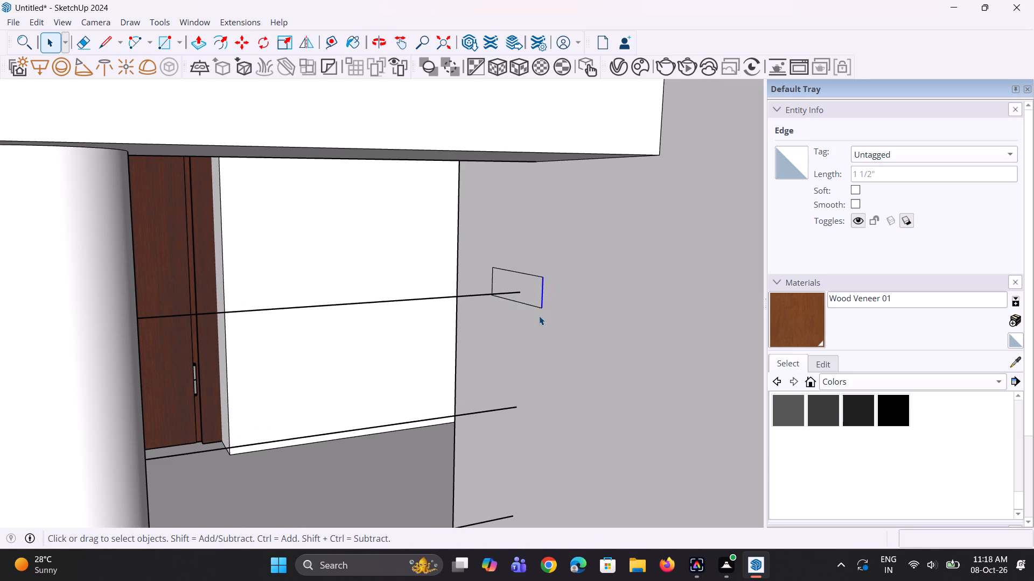
key(m)
click(542, 308)
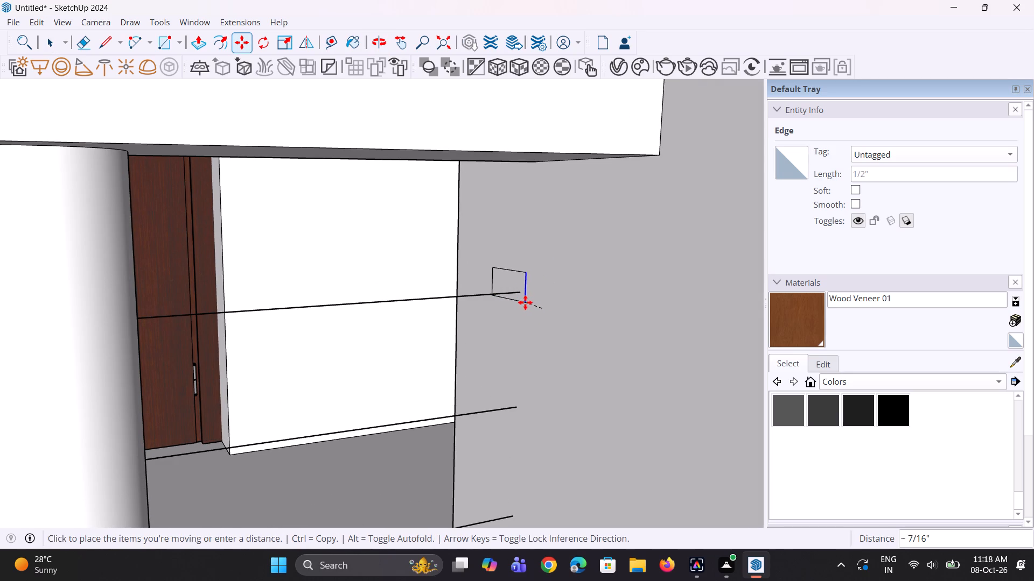
click(525, 302)
Move the rectangle's top edge down slightly, closer to the end of the top rail line.
middle_drag(541, 337, 513, 355)
scroll(544, 239, up, 1)
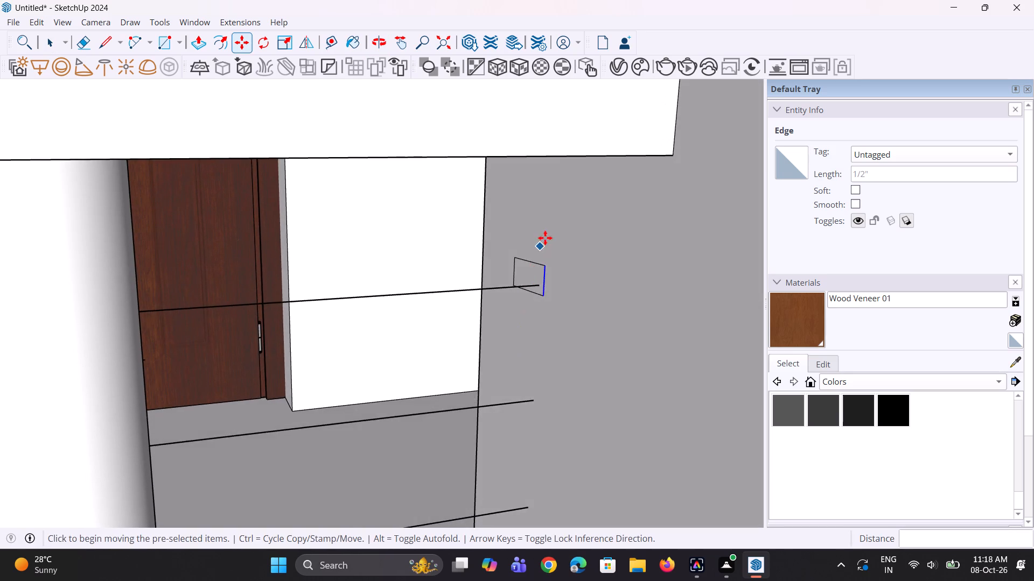
scroll(545, 238, up, 4)
key(space)
key(space)
click(536, 281)
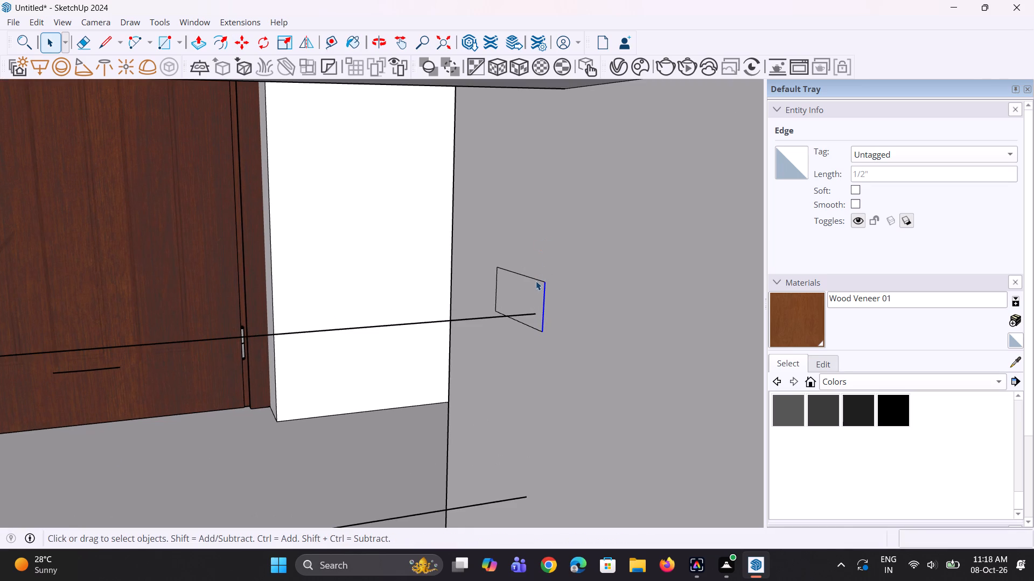
scroll(536, 281, up, 1)
key(m)
click(544, 284)
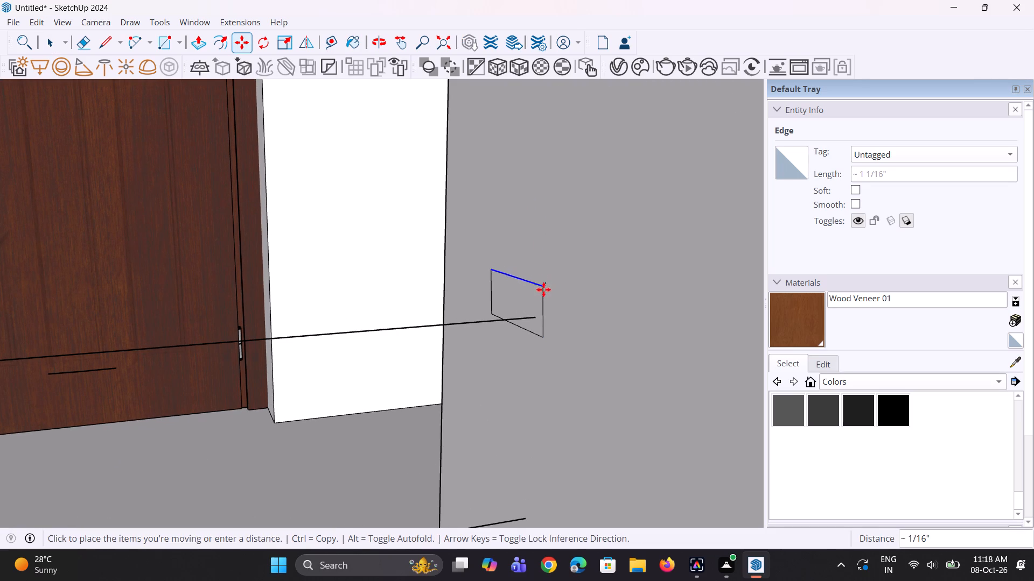
click(542, 306)
Move the rectangle's vertical edge nearest the door wall inward, leaving a profile of about 0.17 in² around the rail line's end.
middle_drag(534, 339, 608, 320)
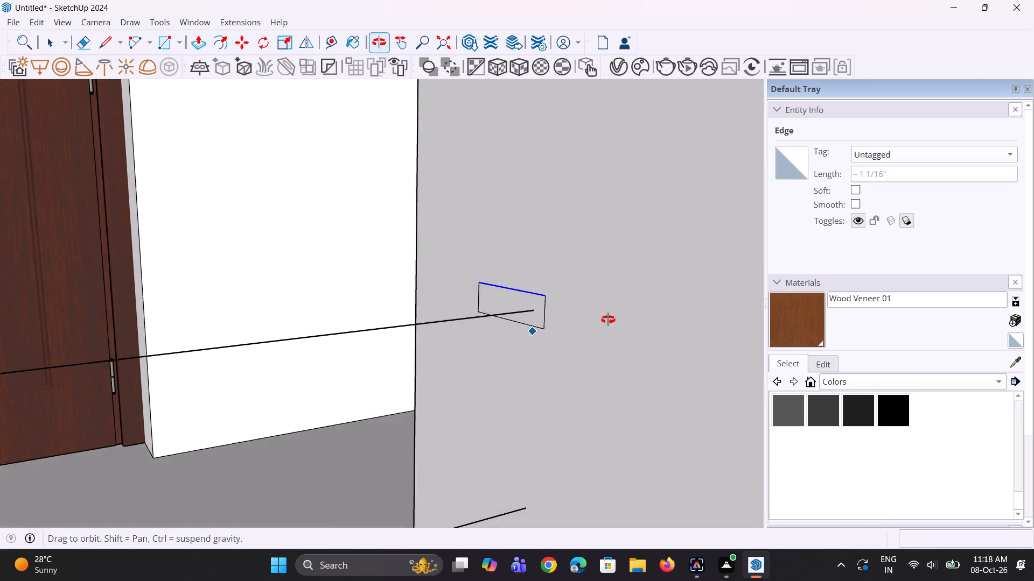
middle_drag(608, 320, 614, 316)
key(space)
key(space)
click(471, 297)
scroll(478, 303, up, 2)
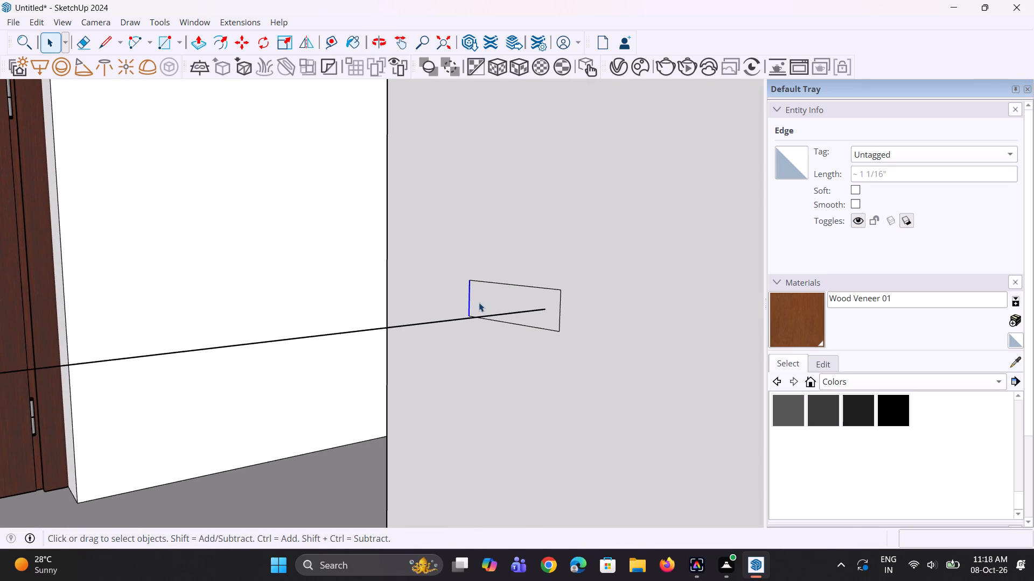
key(m)
click(472, 278)
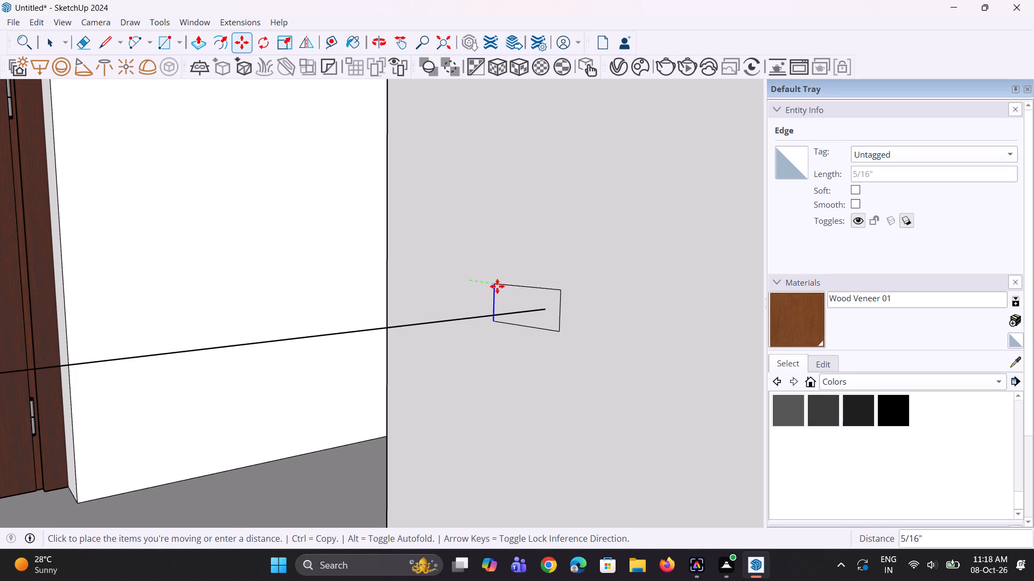
click(507, 288)
Copy the small profile face down the side wall twice at 2" spacing, one at each lower rail line's end.
key(space)
key(space)
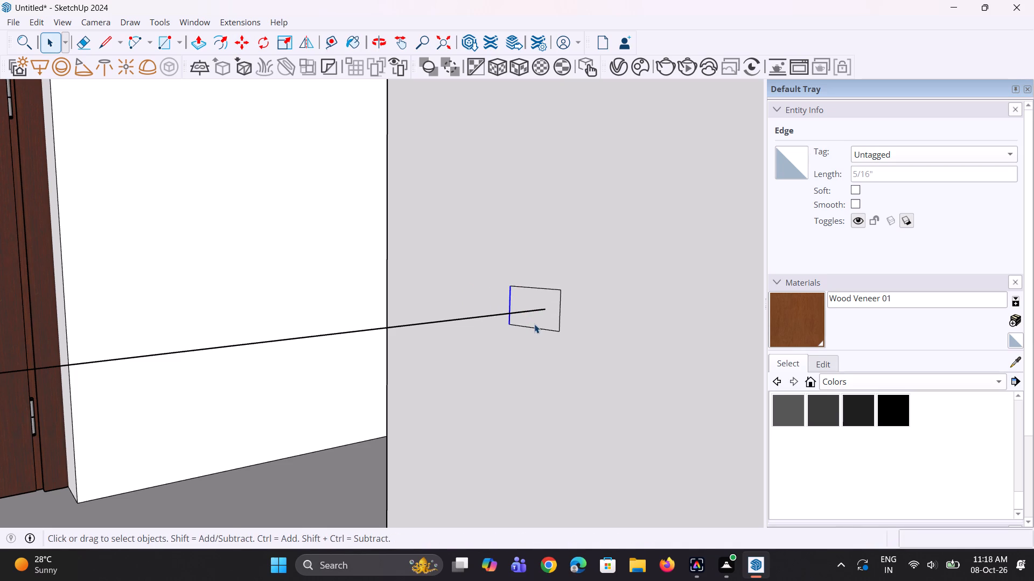
click(537, 324)
scroll(548, 331, down, 8)
key(m)
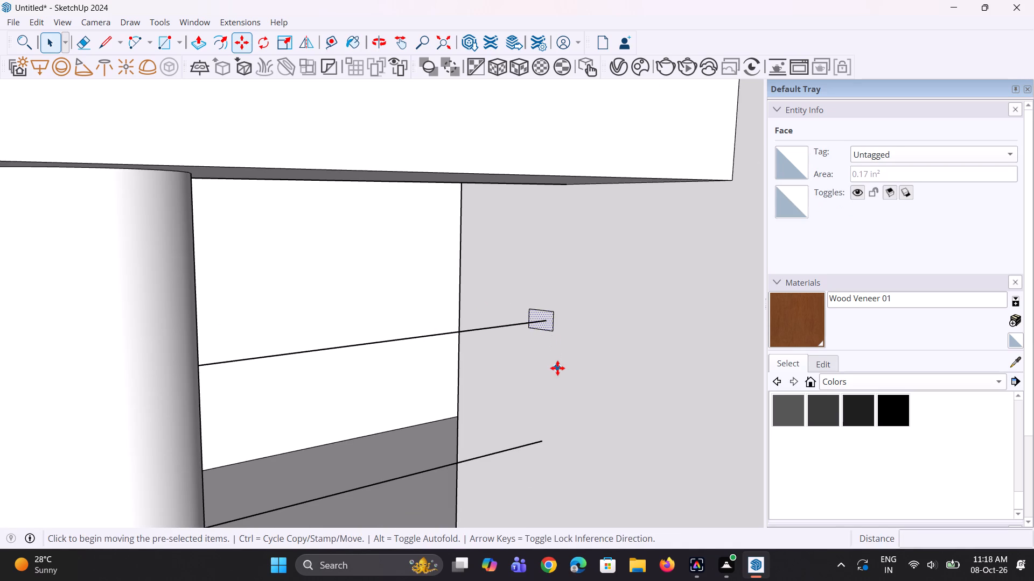
click(554, 334)
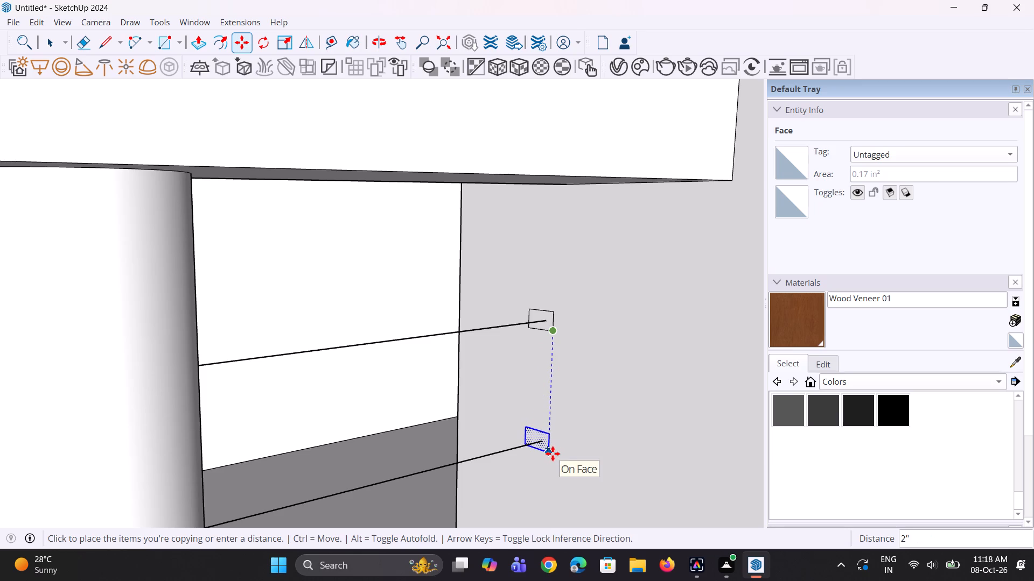
click(553, 454)
text(*2)
key(Return)
key(3)
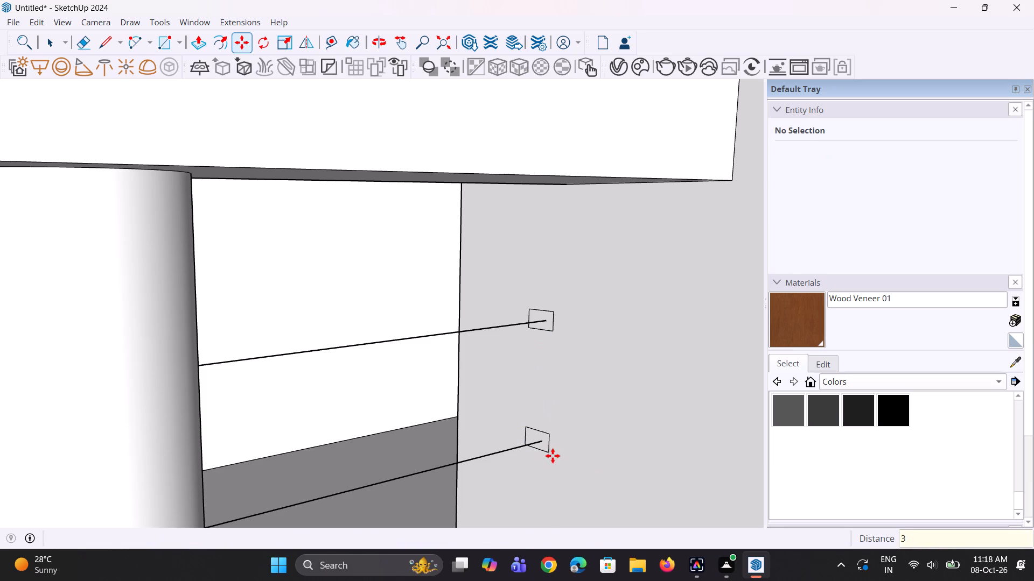
Examine how the three profiles sit on the ends of the rail lines at the side wall.
scroll(553, 453, down, 9)
middle_drag(561, 489, 554, 476)
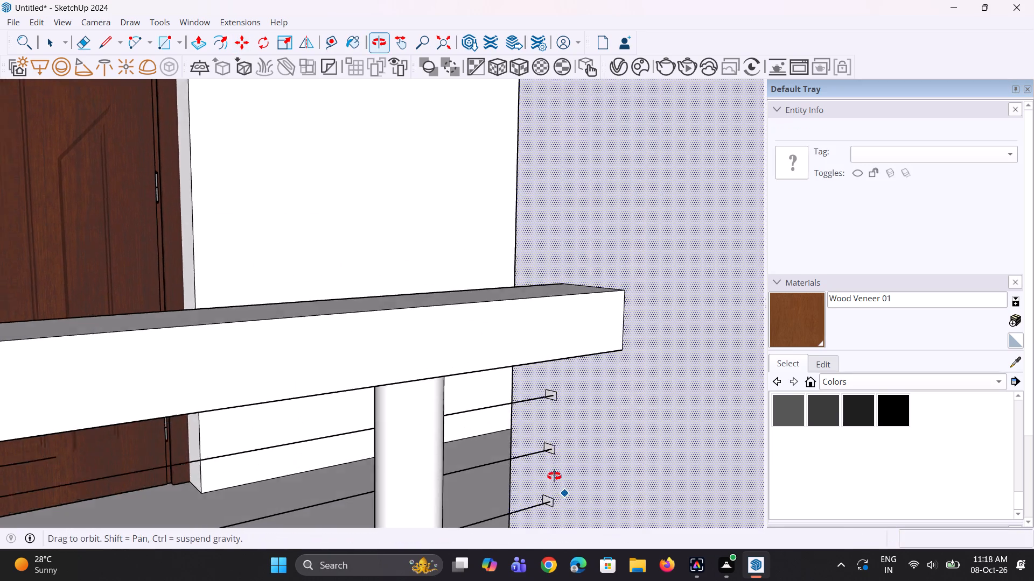
middle_drag(554, 476, 554, 463)
scroll(548, 499, up, 4)
middle_drag(547, 522, 546, 507)
scroll(546, 506, up, 1)
scroll(547, 497, down, 3)
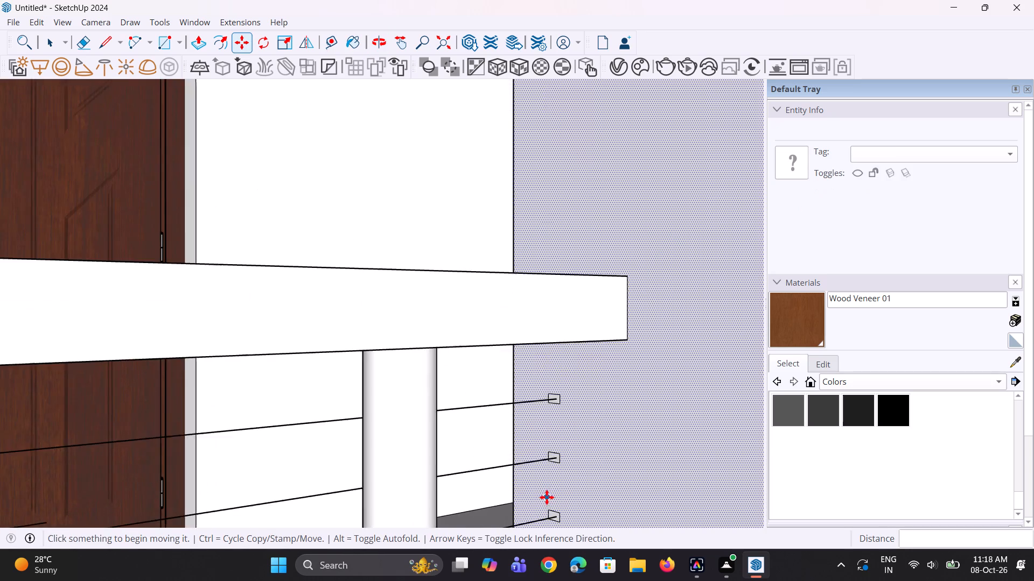
scroll(547, 497, down, 6)
middle_drag(557, 487, 534, 476)
scroll(534, 476, down, 5)
middle_drag(529, 478, 513, 478)
key(space)
key(space)
scroll(548, 453, up, 7)
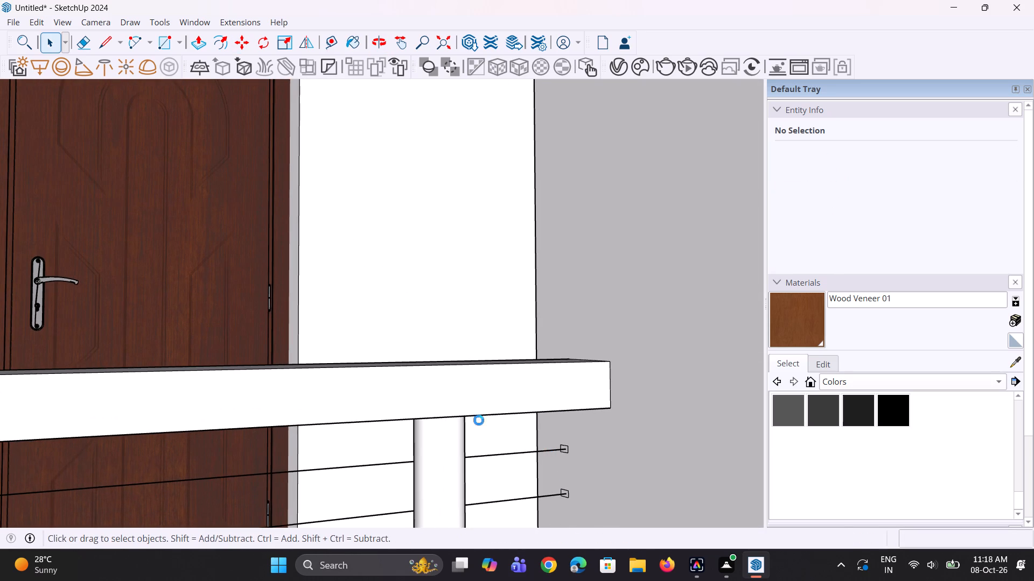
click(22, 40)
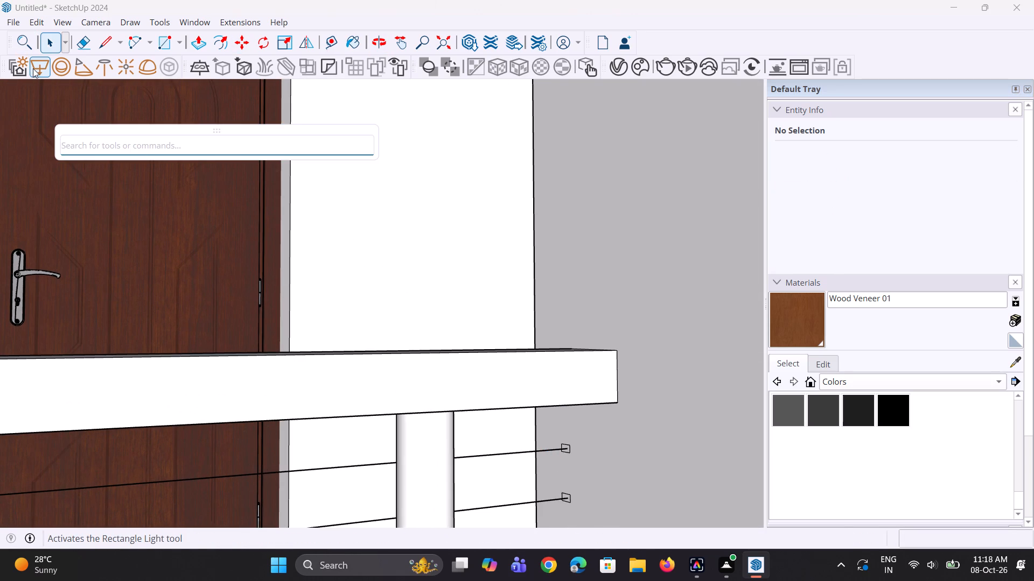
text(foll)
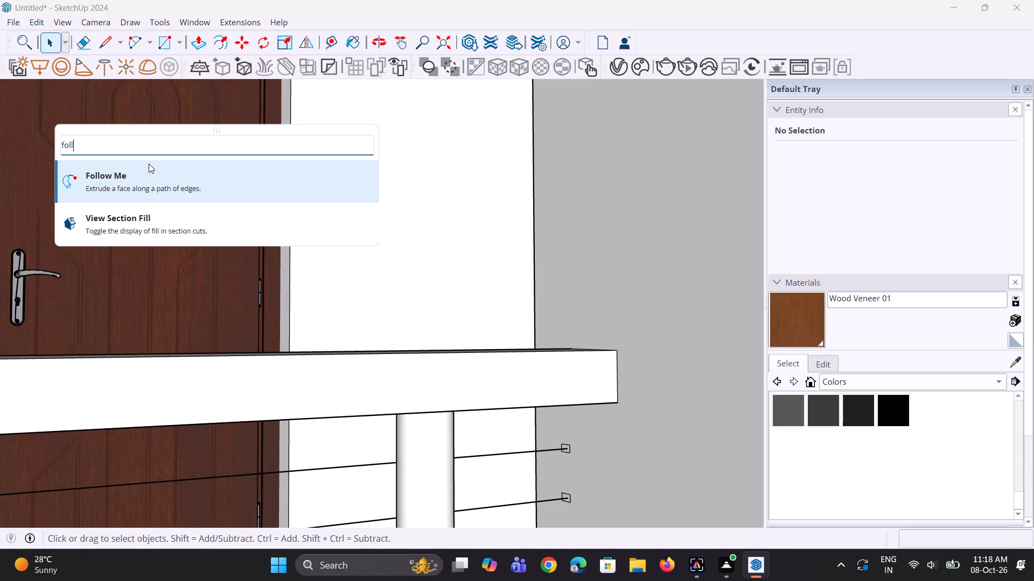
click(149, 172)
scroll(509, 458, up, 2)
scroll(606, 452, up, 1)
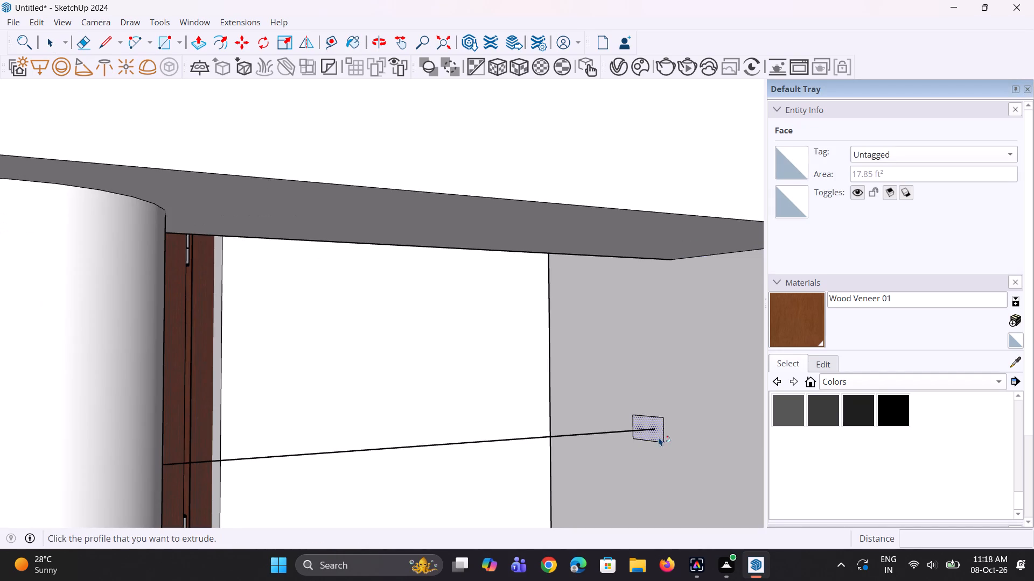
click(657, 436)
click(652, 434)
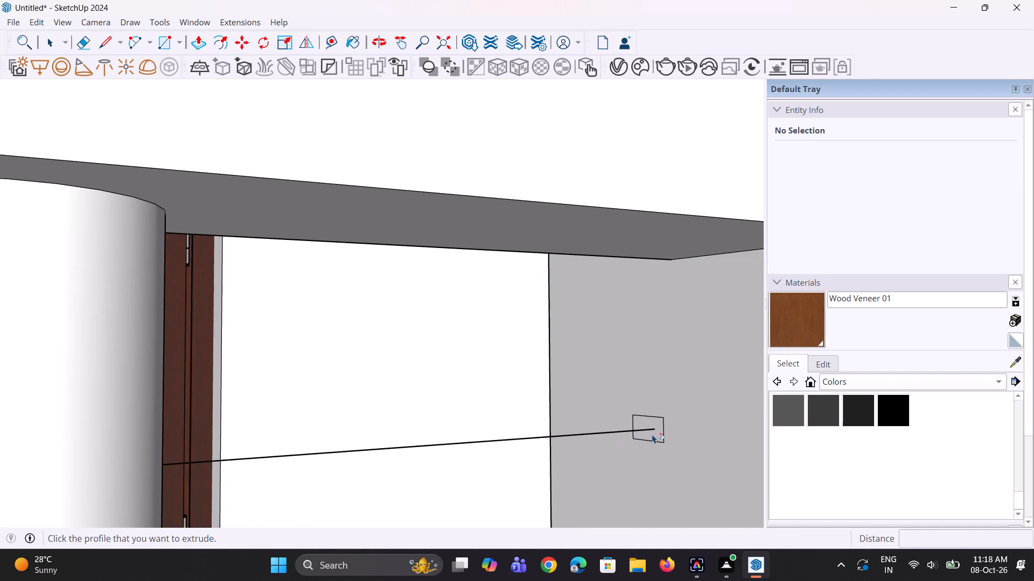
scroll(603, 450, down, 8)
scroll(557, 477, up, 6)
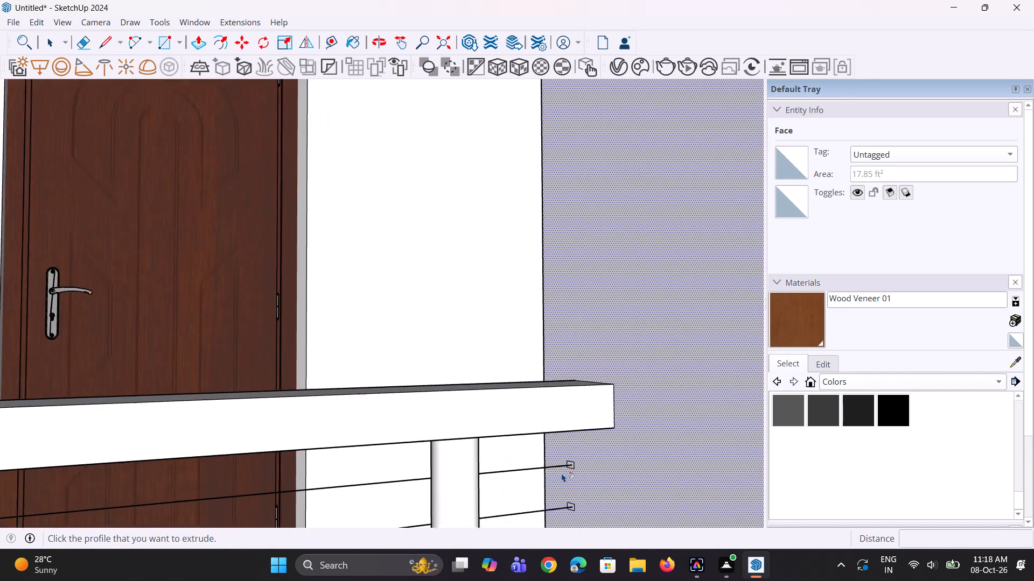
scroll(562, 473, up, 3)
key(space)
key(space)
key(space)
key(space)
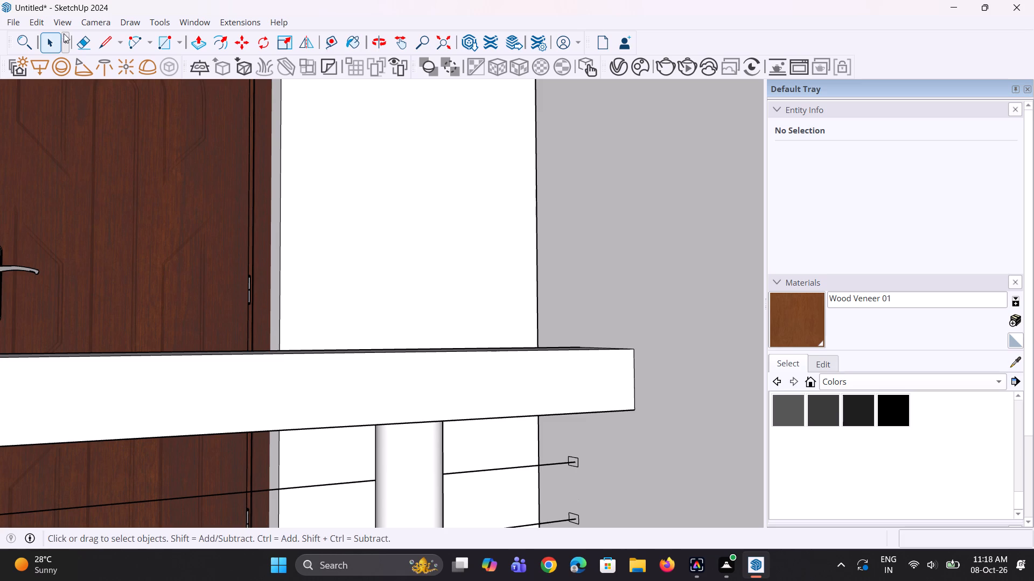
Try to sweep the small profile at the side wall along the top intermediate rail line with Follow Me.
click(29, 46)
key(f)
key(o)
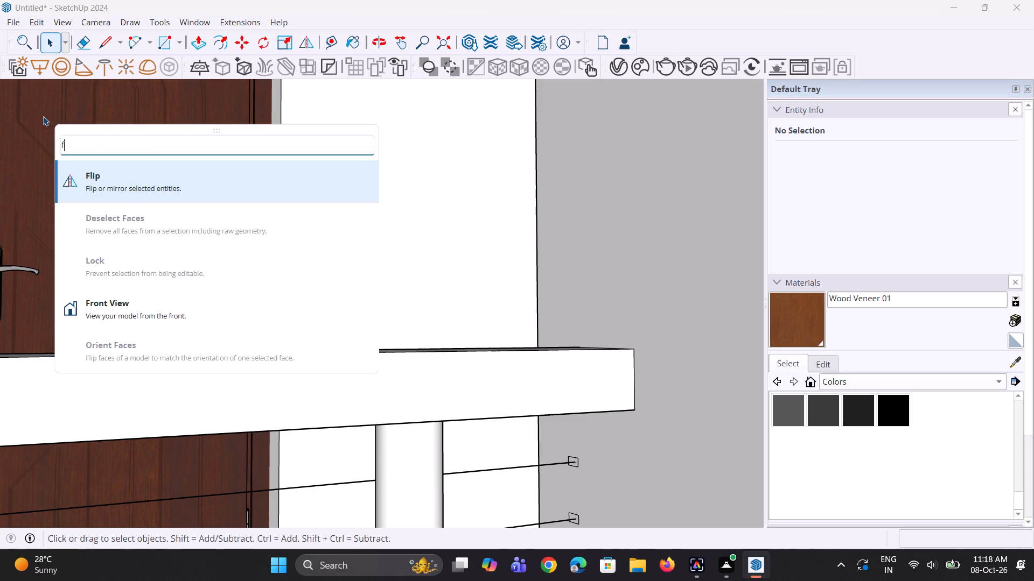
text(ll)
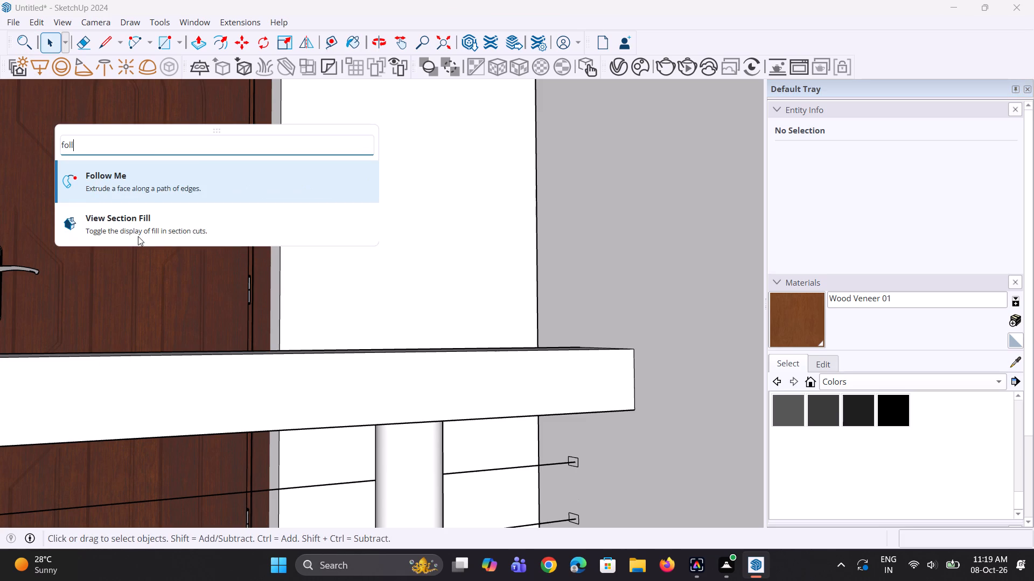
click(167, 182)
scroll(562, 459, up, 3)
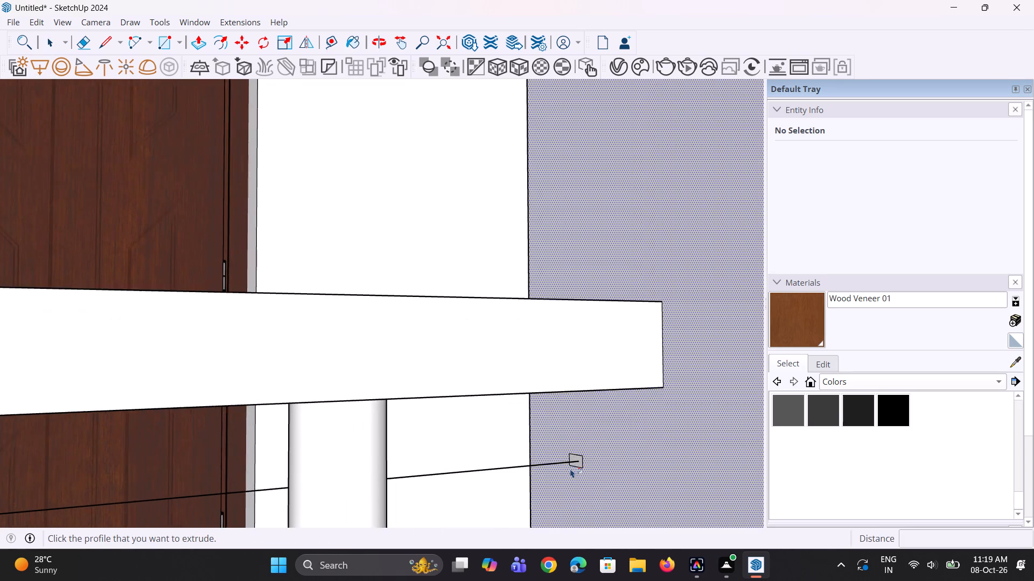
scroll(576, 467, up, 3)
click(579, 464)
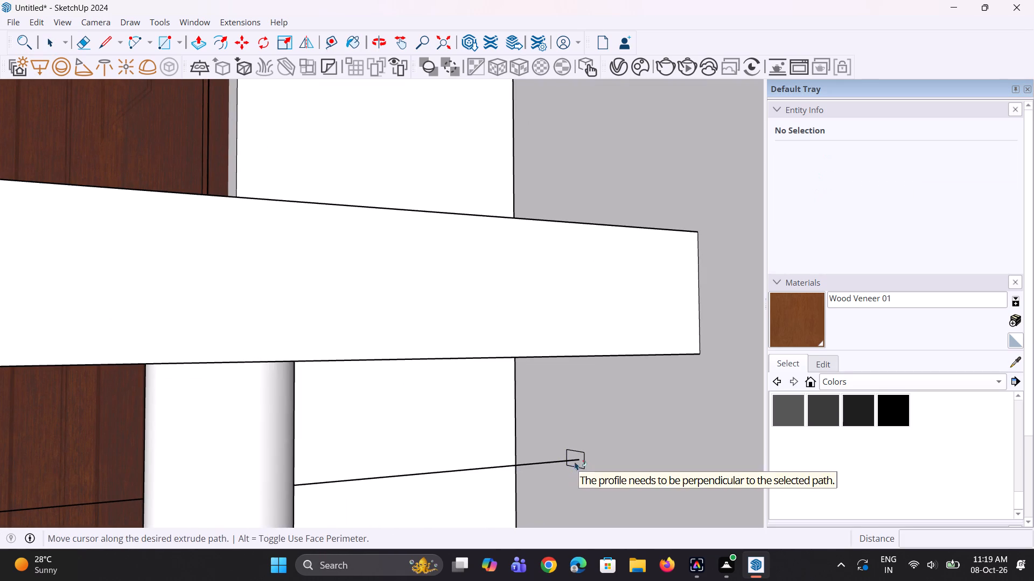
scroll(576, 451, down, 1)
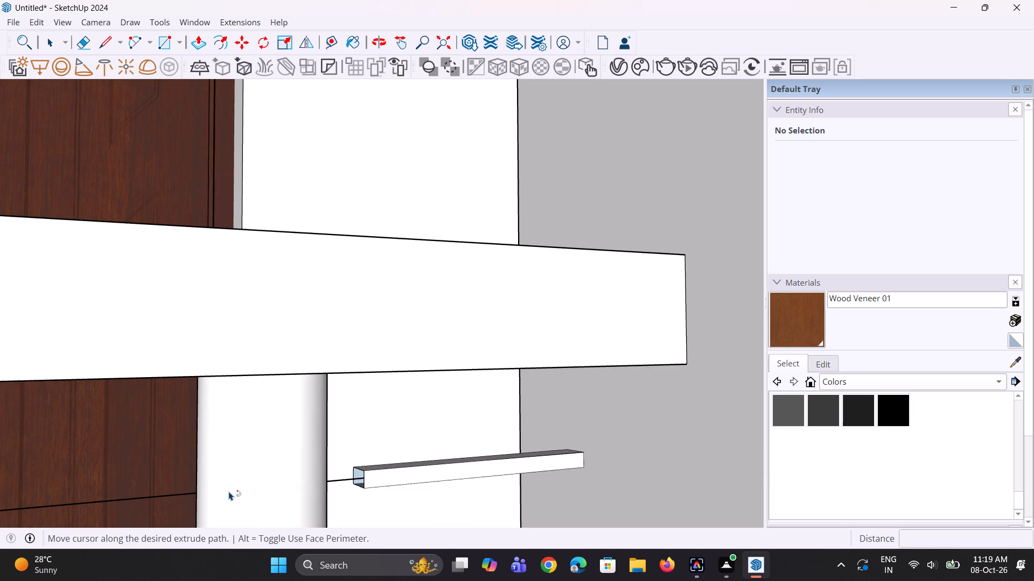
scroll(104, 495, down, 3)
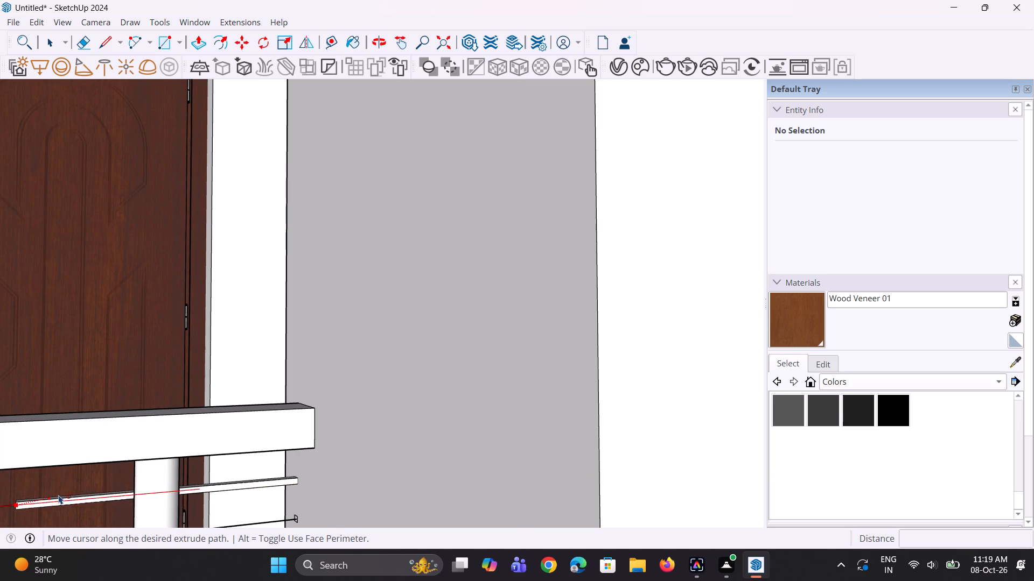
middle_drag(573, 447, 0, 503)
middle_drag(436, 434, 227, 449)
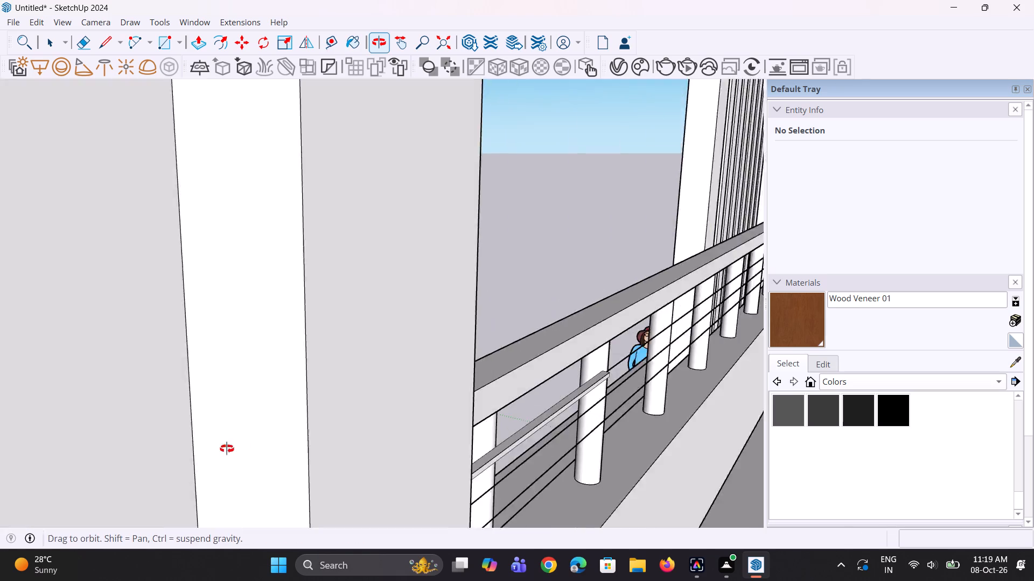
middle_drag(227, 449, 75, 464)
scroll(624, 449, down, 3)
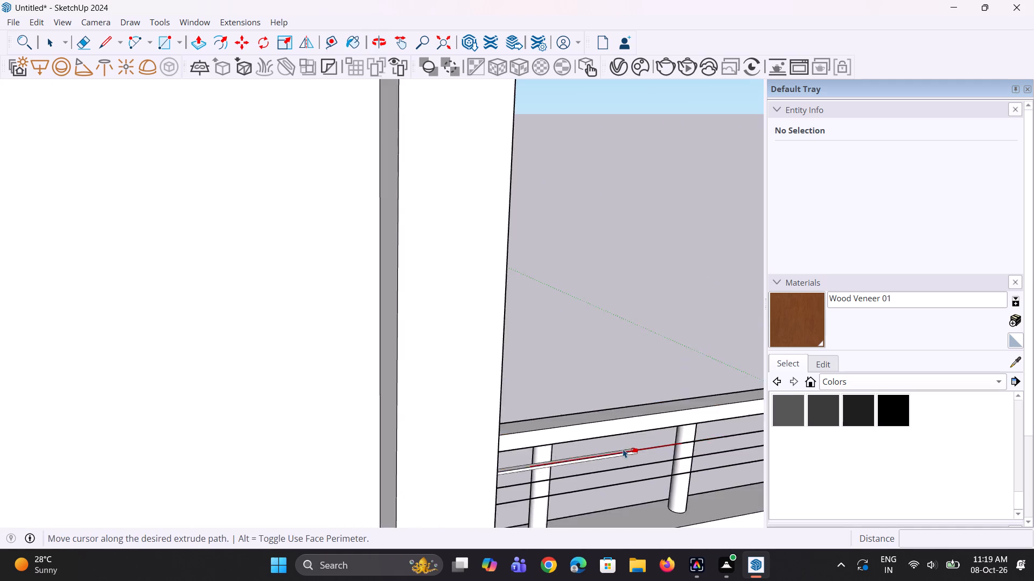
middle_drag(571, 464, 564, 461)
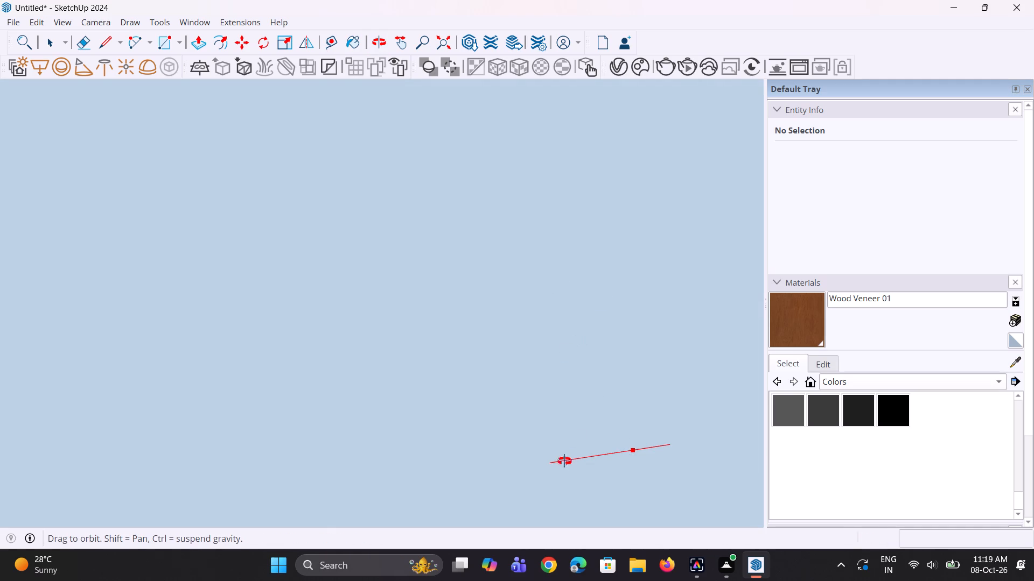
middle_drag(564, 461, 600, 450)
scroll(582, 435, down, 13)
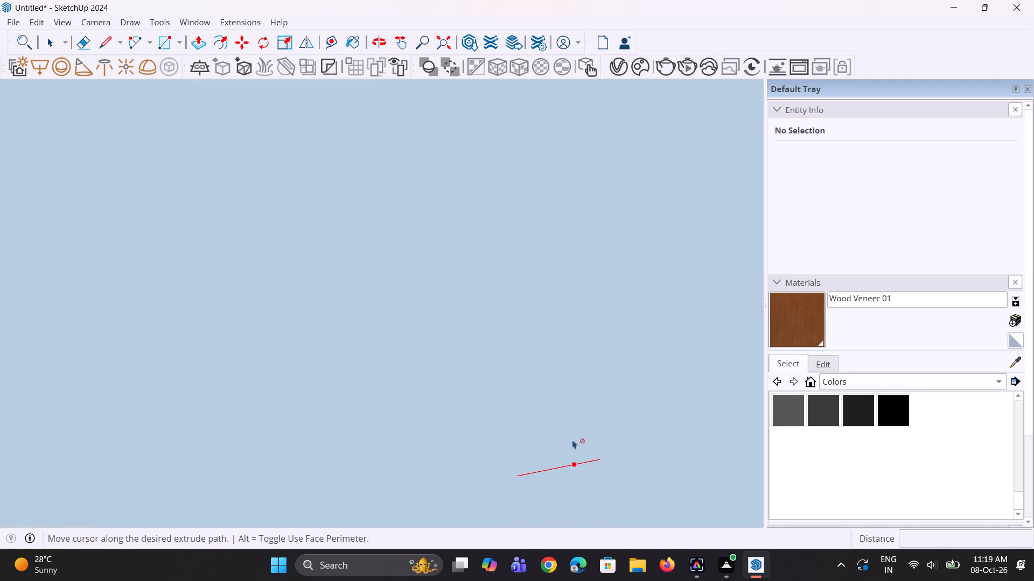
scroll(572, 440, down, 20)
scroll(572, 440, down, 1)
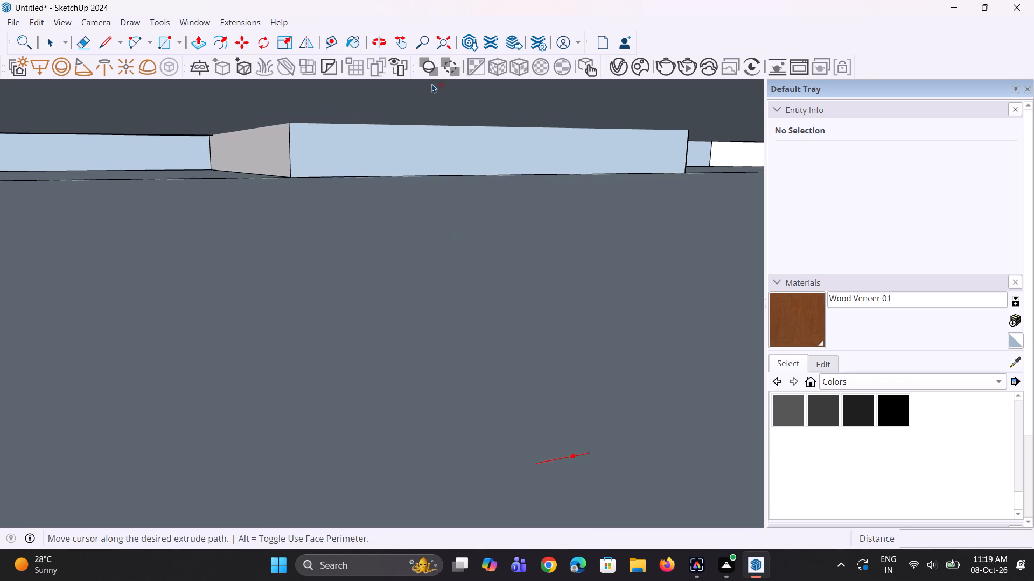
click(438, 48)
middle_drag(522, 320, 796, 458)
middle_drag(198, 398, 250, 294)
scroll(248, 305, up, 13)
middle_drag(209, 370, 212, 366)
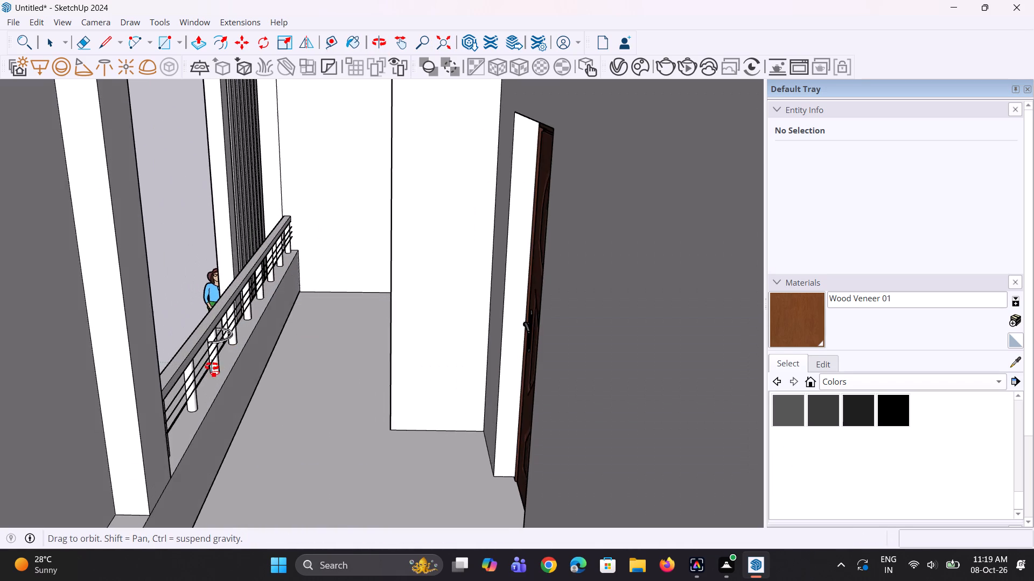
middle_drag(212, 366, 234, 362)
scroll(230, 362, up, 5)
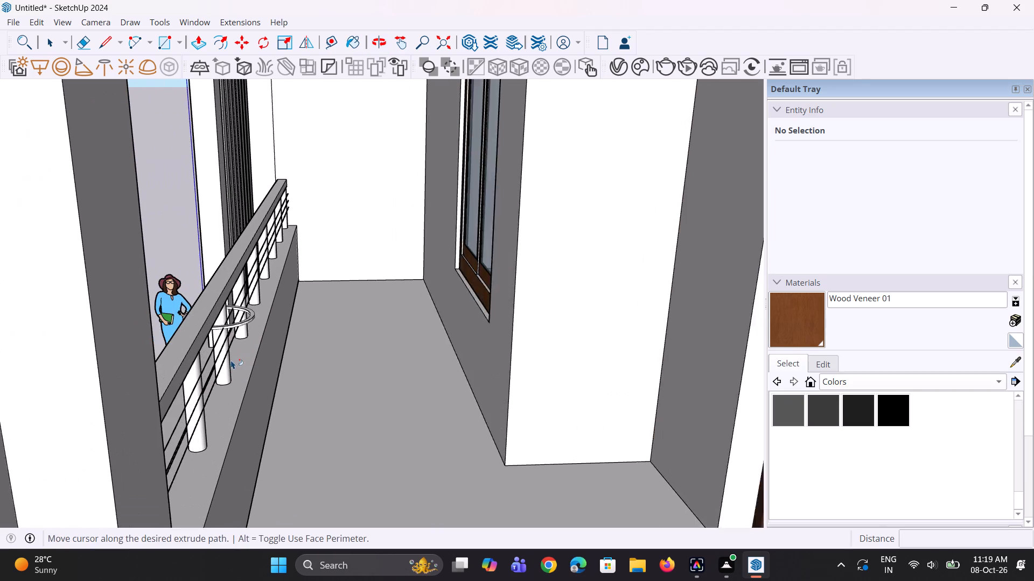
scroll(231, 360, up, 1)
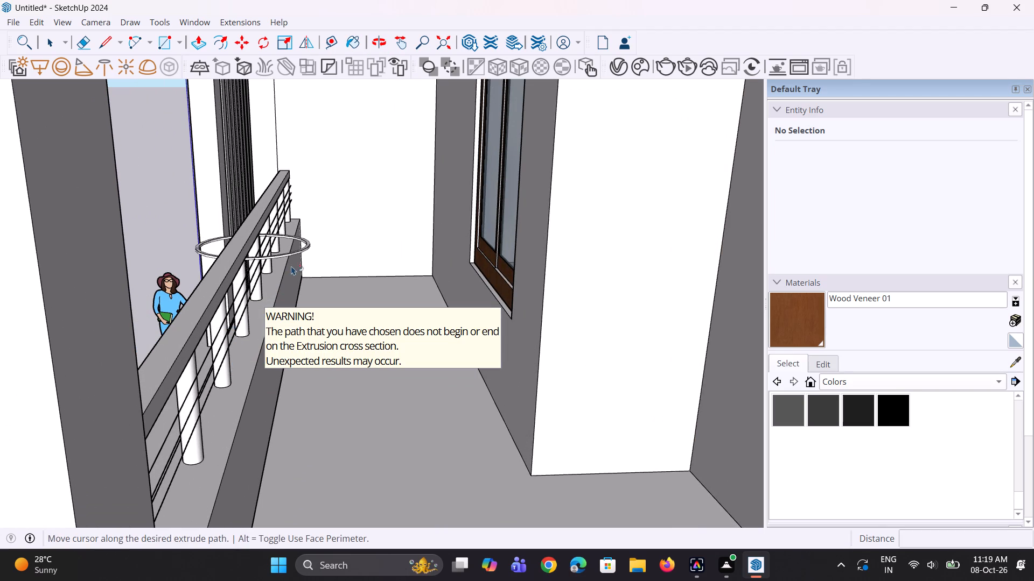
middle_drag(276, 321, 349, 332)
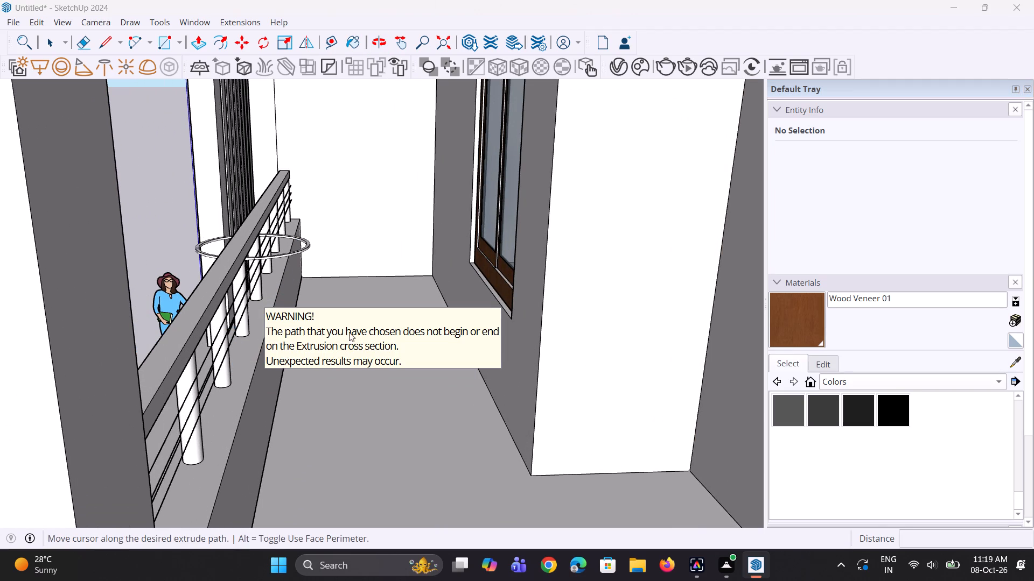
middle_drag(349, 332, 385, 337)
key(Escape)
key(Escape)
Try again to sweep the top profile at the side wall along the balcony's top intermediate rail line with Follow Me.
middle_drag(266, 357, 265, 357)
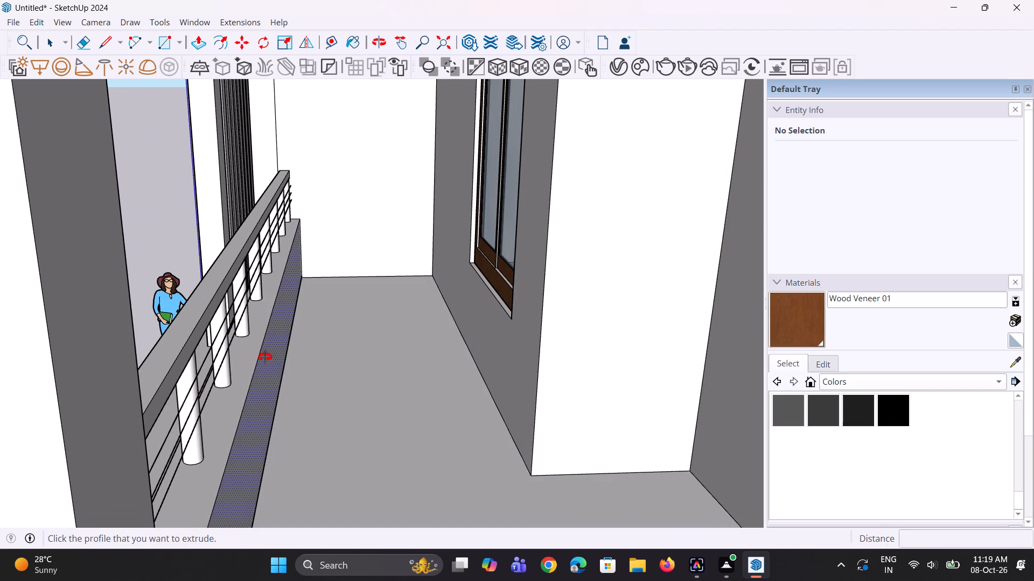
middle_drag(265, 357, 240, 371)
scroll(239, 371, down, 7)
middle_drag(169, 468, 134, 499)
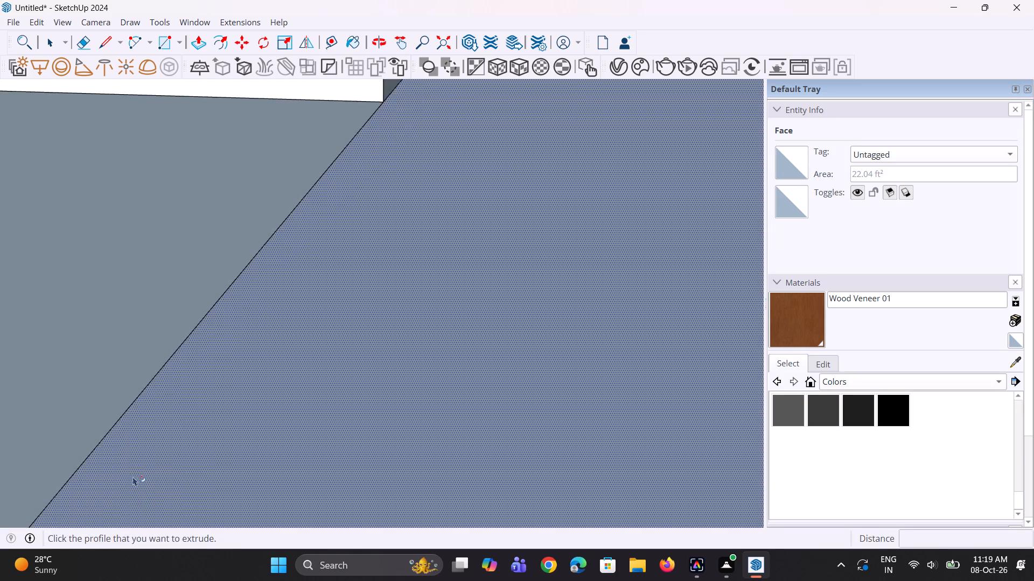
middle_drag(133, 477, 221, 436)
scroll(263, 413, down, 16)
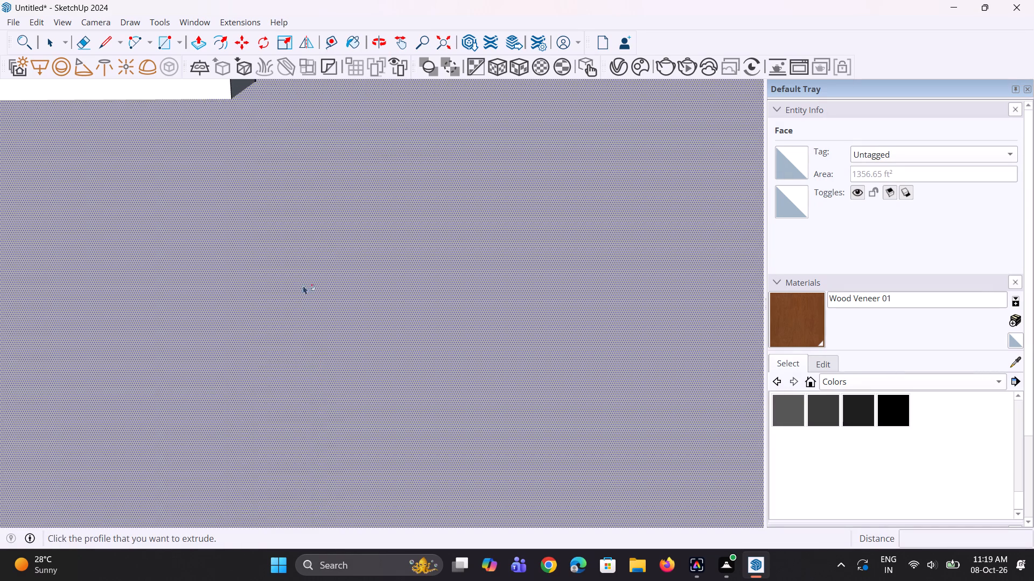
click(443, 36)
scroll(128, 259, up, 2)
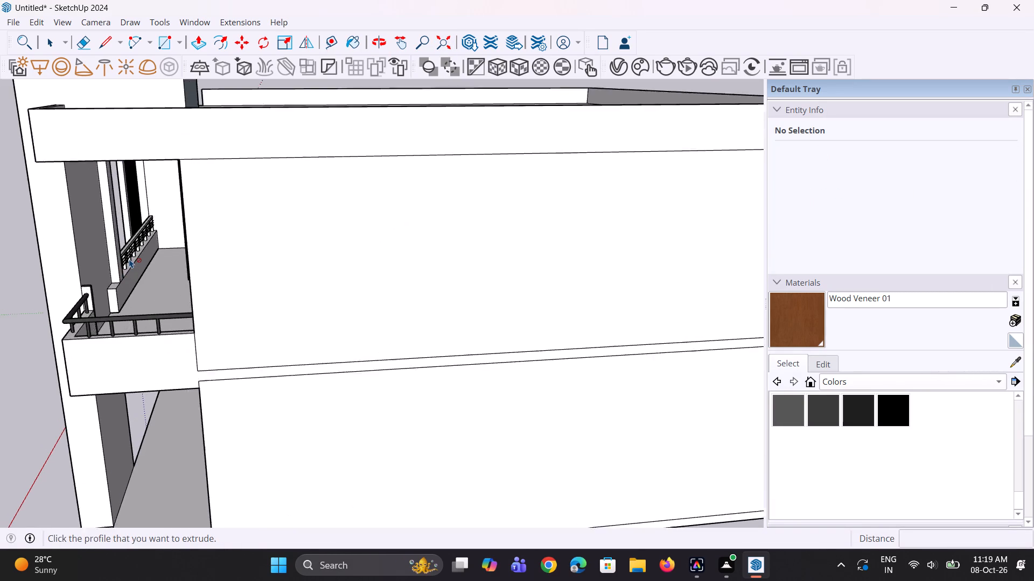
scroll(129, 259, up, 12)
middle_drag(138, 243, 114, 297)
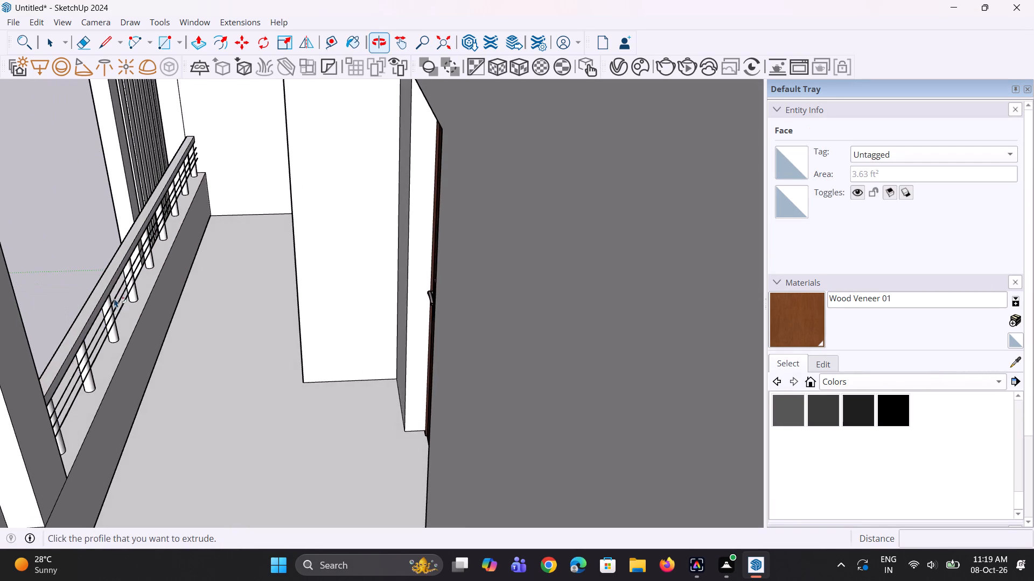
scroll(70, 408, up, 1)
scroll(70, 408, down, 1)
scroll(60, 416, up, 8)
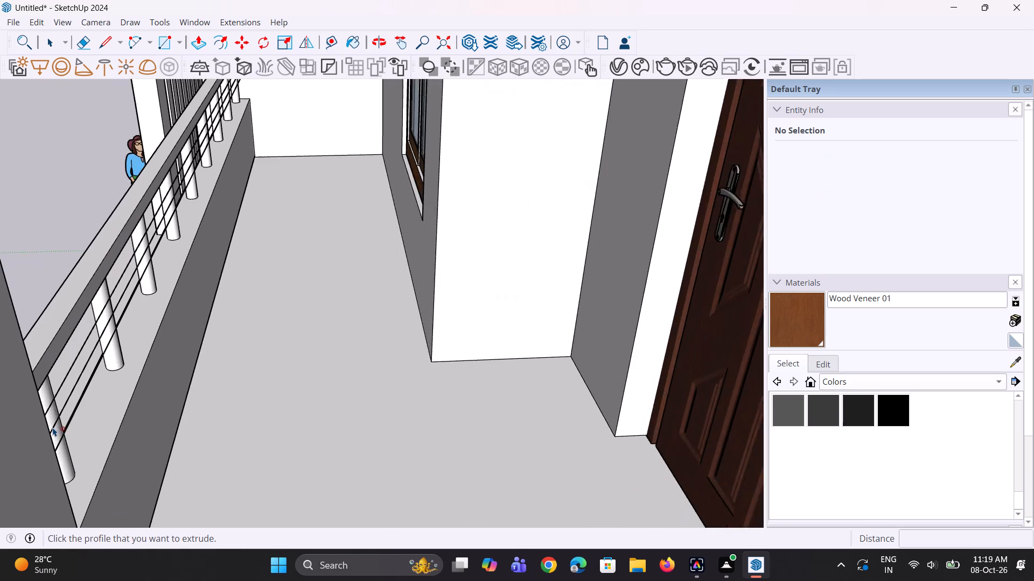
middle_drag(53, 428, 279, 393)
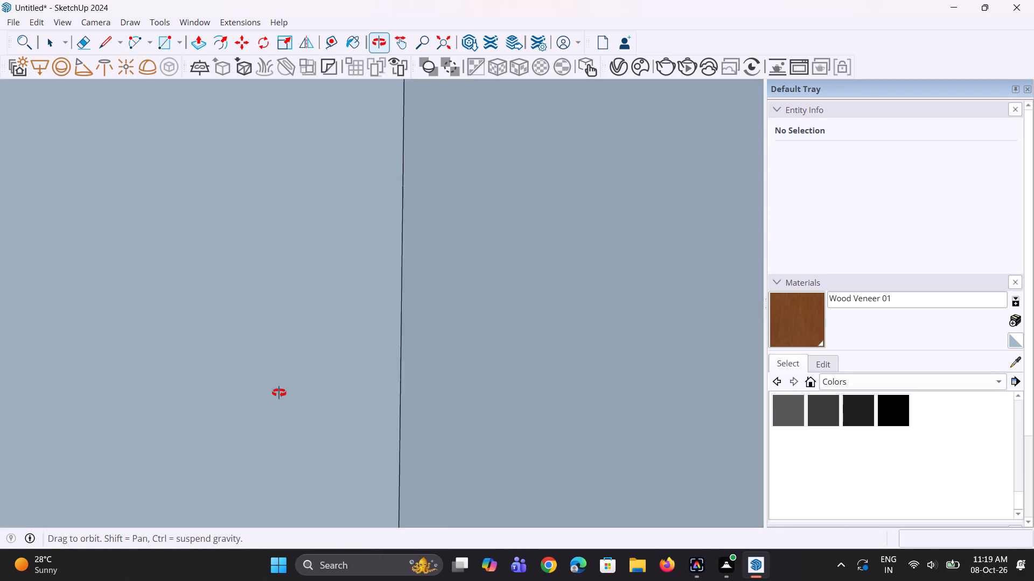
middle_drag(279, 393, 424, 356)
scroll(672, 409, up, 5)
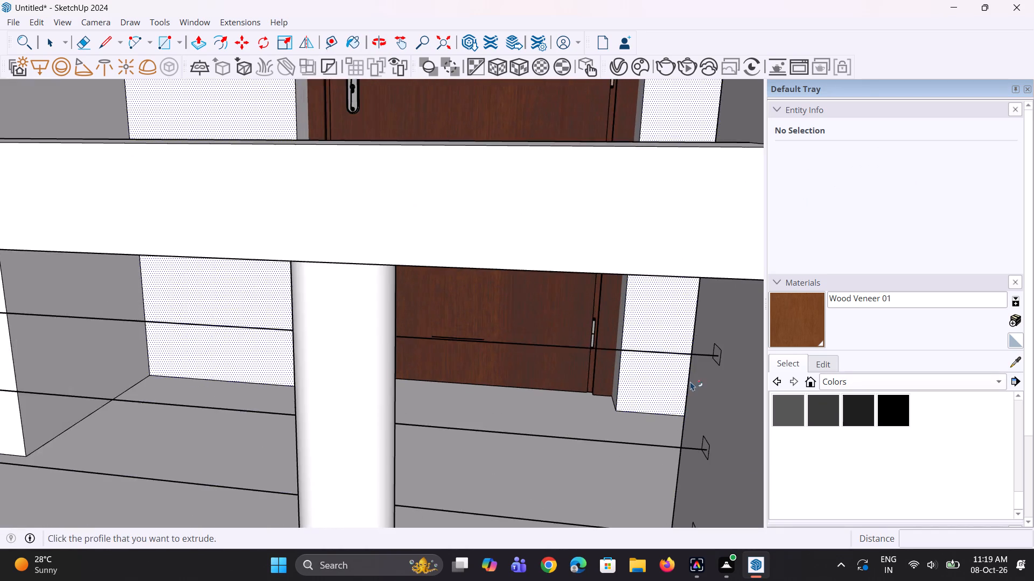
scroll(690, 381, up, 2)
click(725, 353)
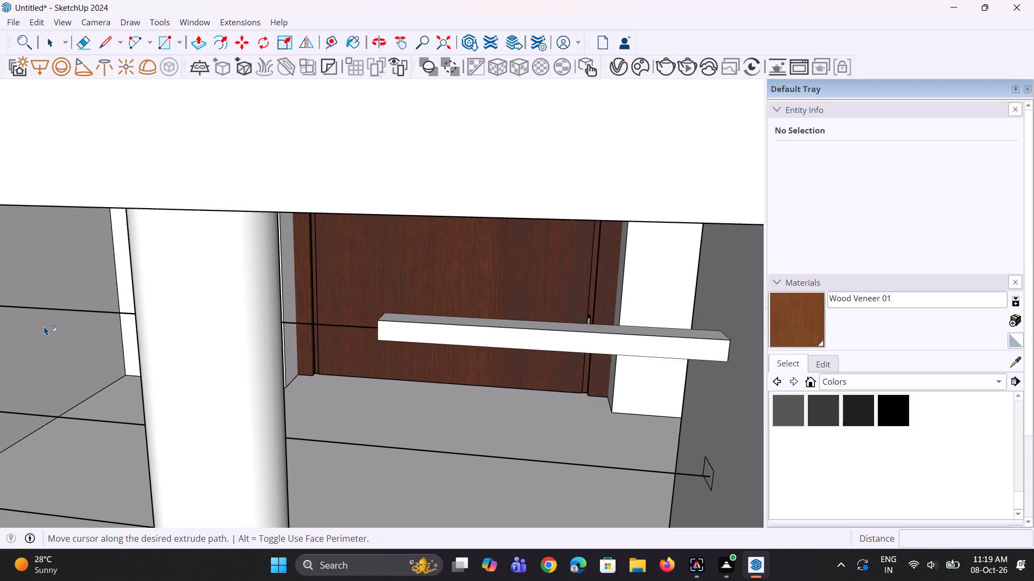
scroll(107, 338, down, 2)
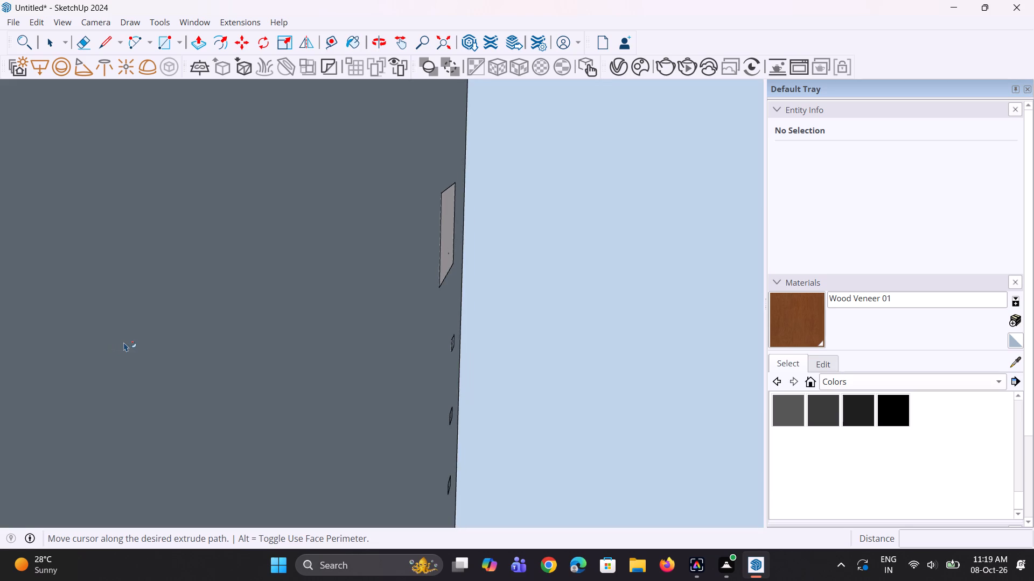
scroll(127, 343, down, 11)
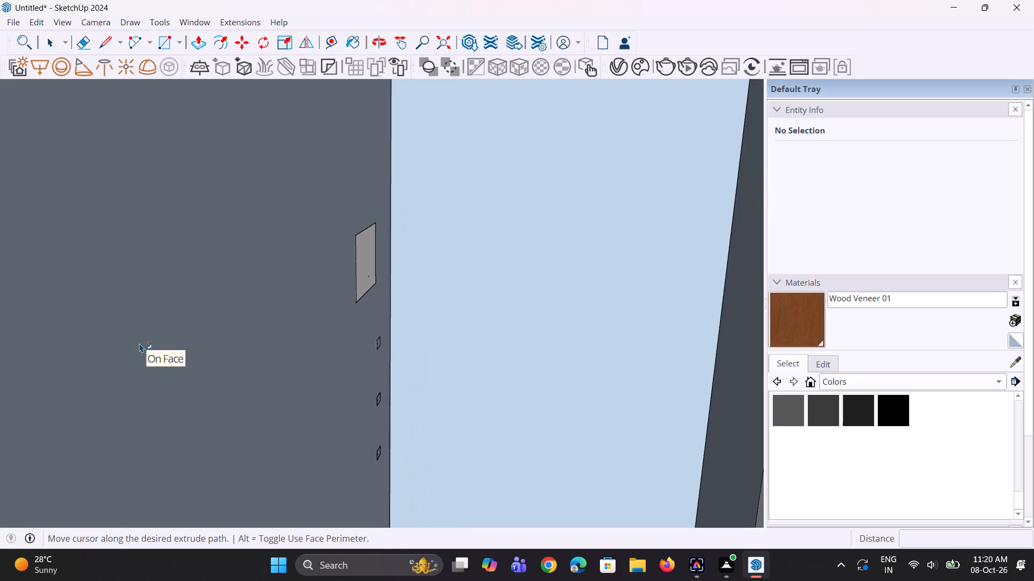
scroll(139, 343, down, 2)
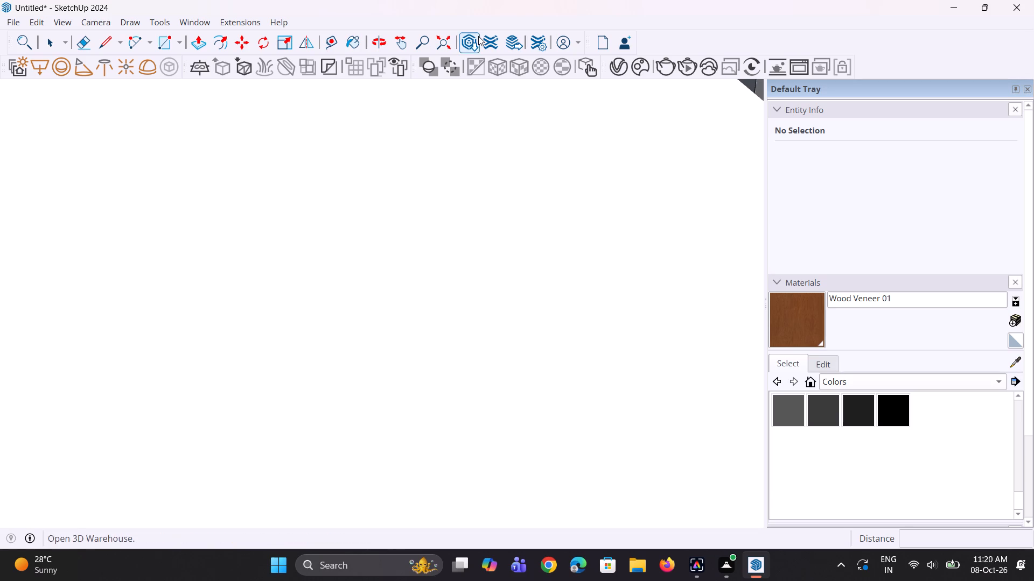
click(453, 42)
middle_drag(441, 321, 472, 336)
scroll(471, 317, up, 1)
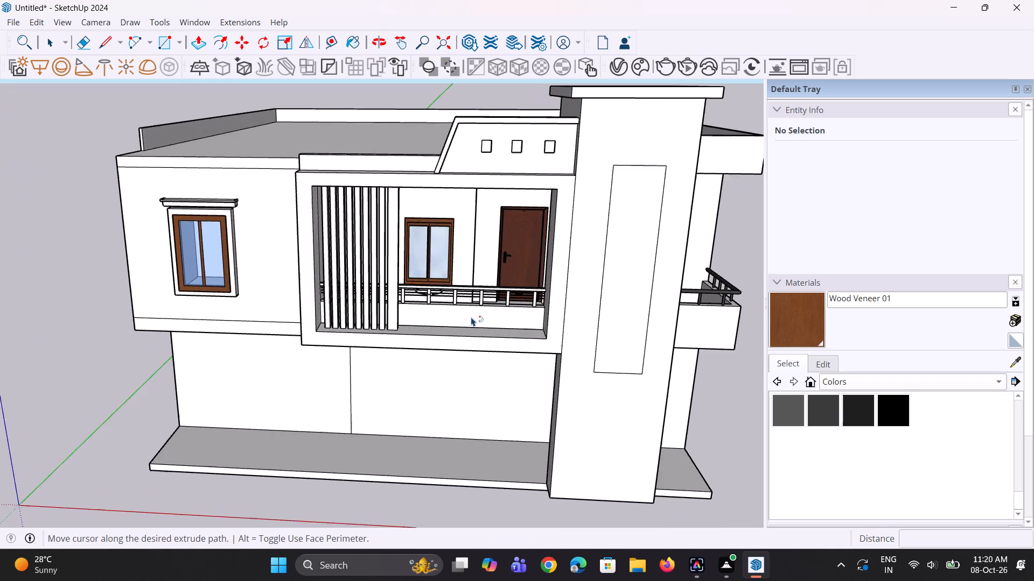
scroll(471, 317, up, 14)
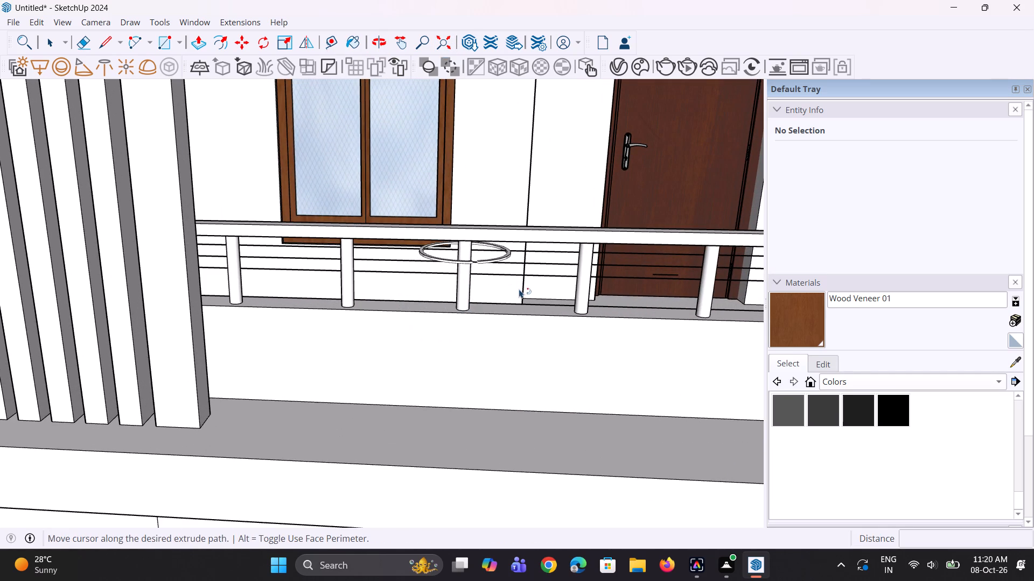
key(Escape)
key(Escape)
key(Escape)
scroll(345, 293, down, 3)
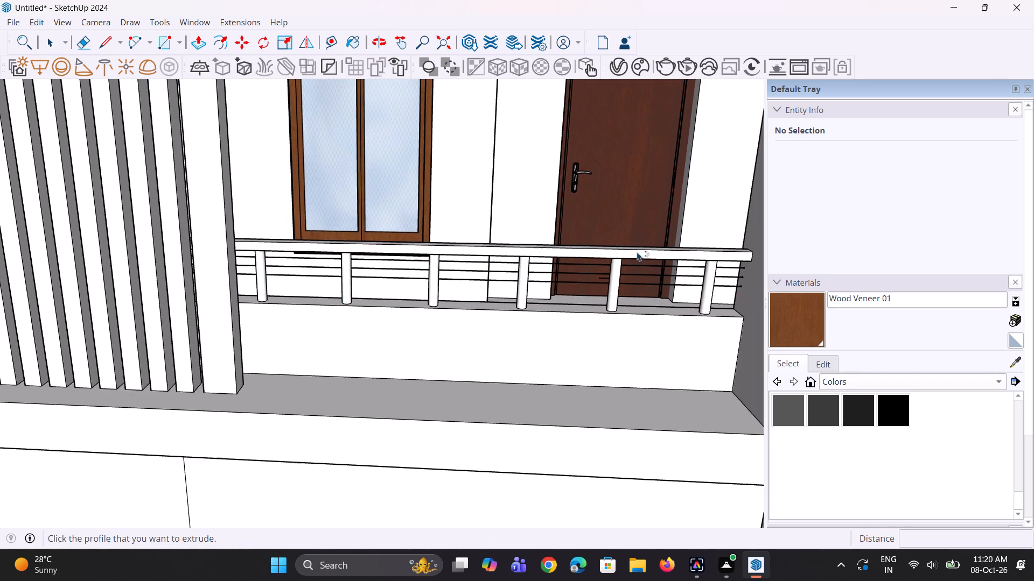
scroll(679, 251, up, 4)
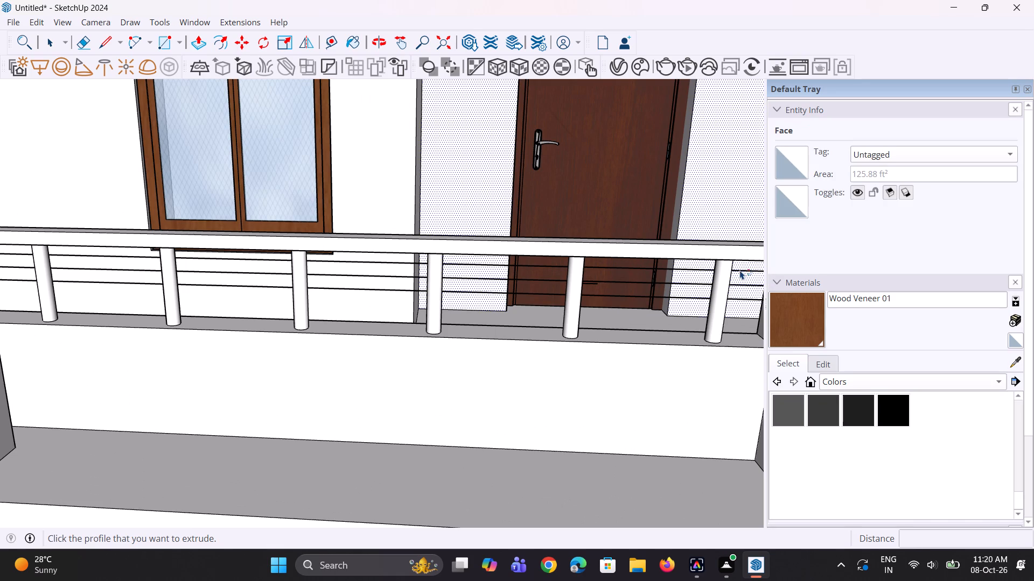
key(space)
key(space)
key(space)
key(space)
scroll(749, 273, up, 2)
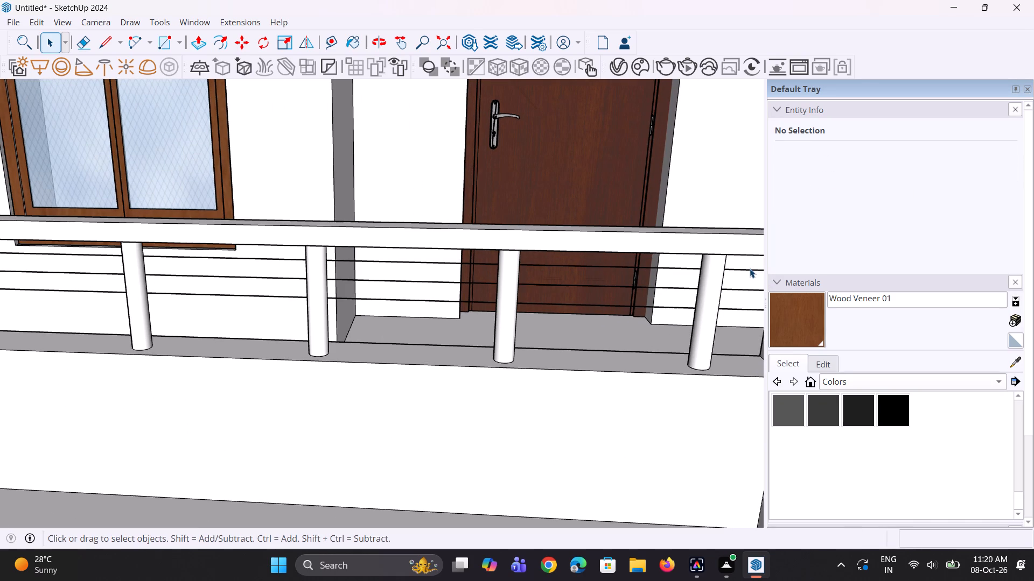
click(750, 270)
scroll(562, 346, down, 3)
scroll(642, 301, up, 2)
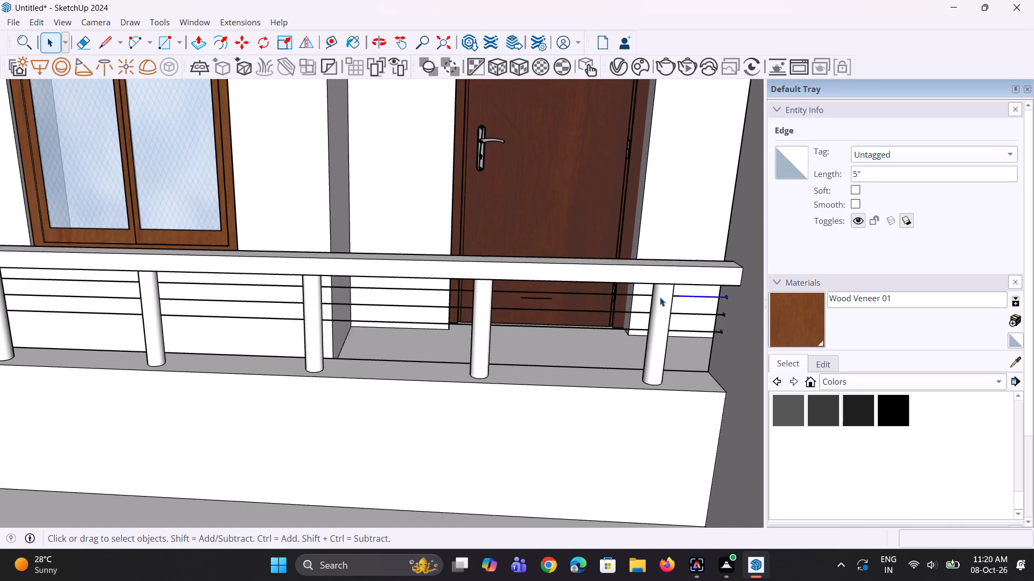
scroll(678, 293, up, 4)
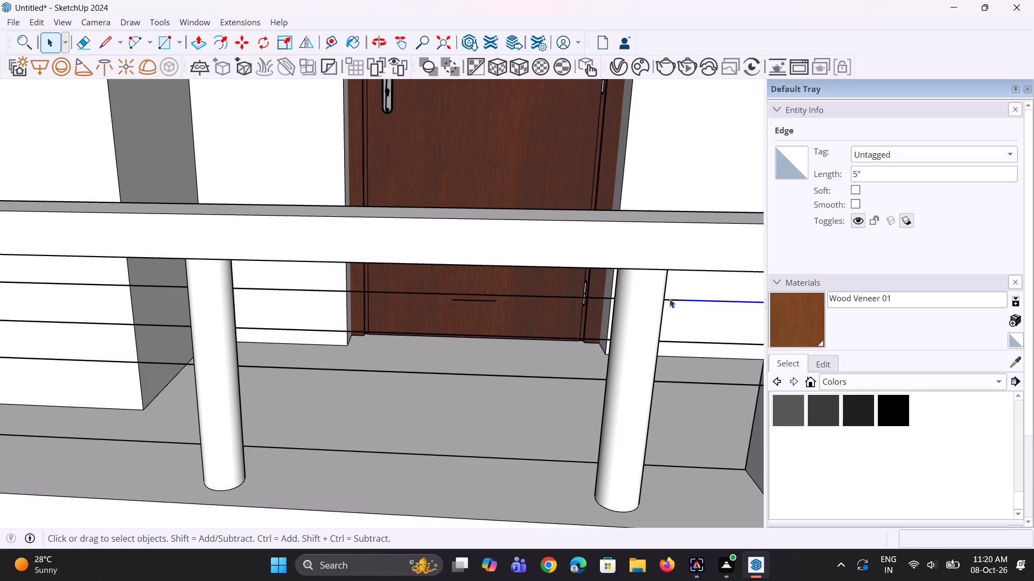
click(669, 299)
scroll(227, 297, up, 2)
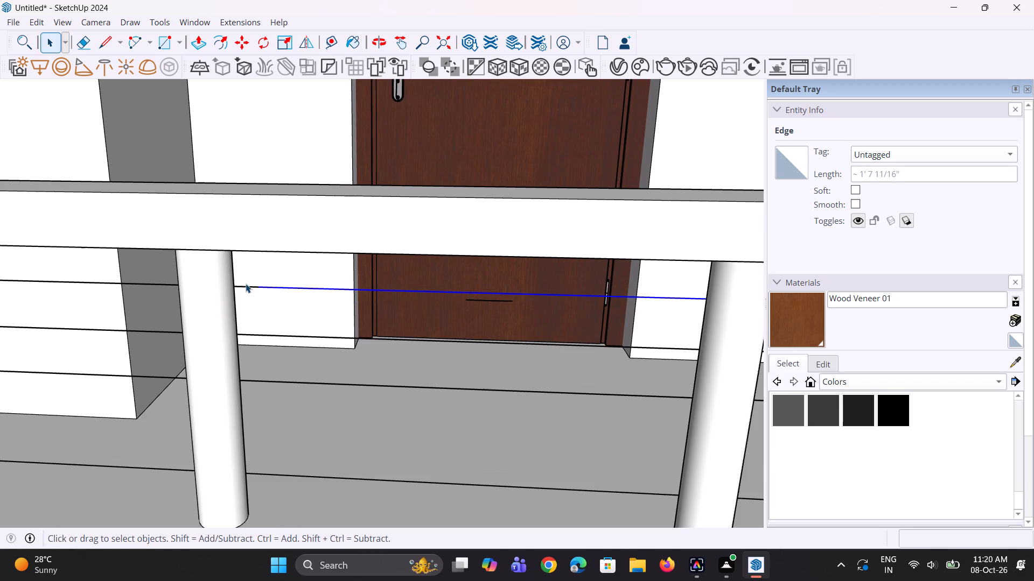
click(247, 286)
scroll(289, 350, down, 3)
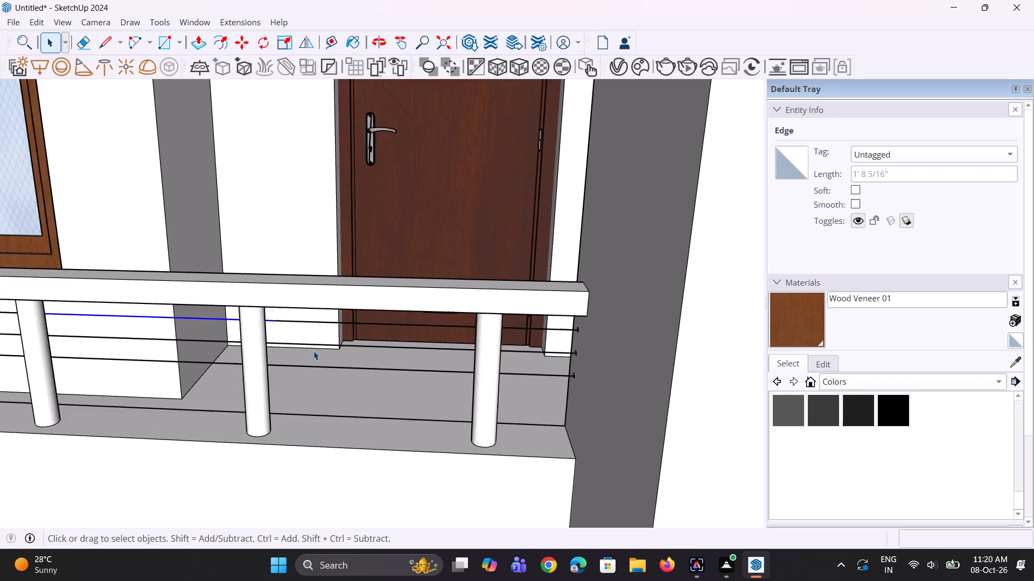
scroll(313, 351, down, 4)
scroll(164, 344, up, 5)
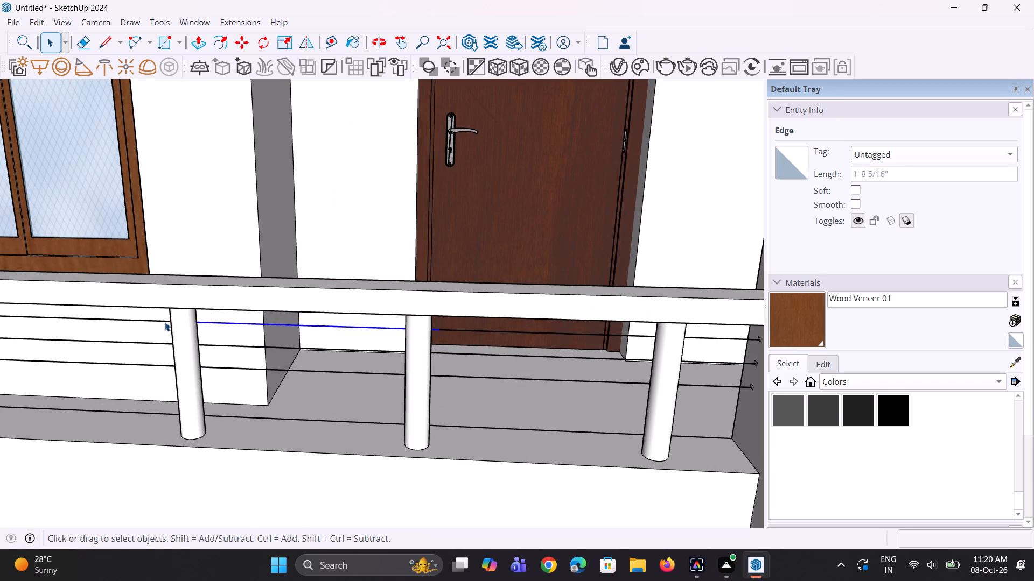
Select all five edge segments of the top intermediate rail line and sweep the top profile at the side wall along them with Follow Me.
click(165, 322)
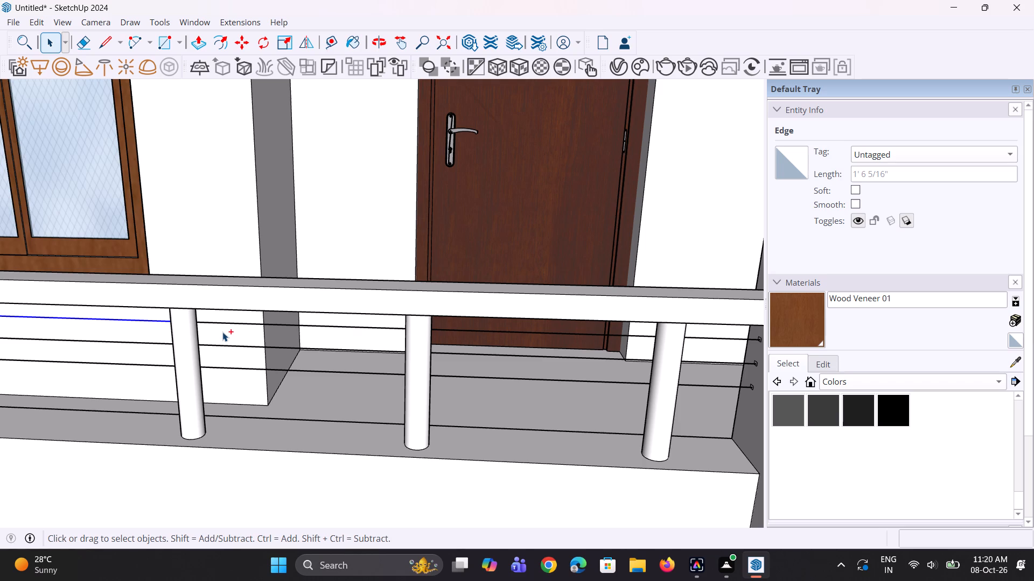
ctrl+scroll(244, 335, down, 3)
ctrl+scroll(46, 323, up, 1)
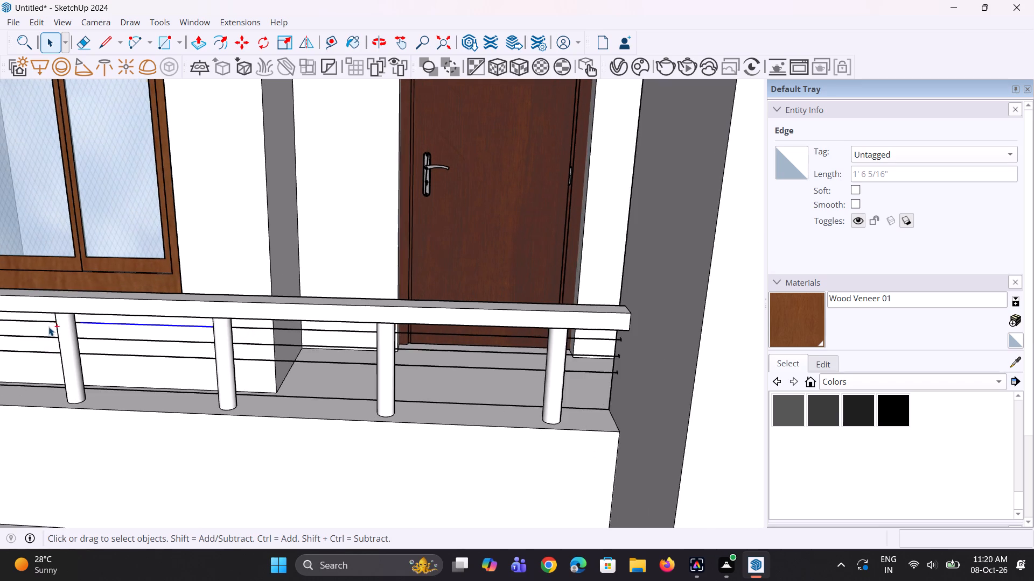
ctrl+scroll(76, 327, up, 3)
ctrl+click(79, 321)
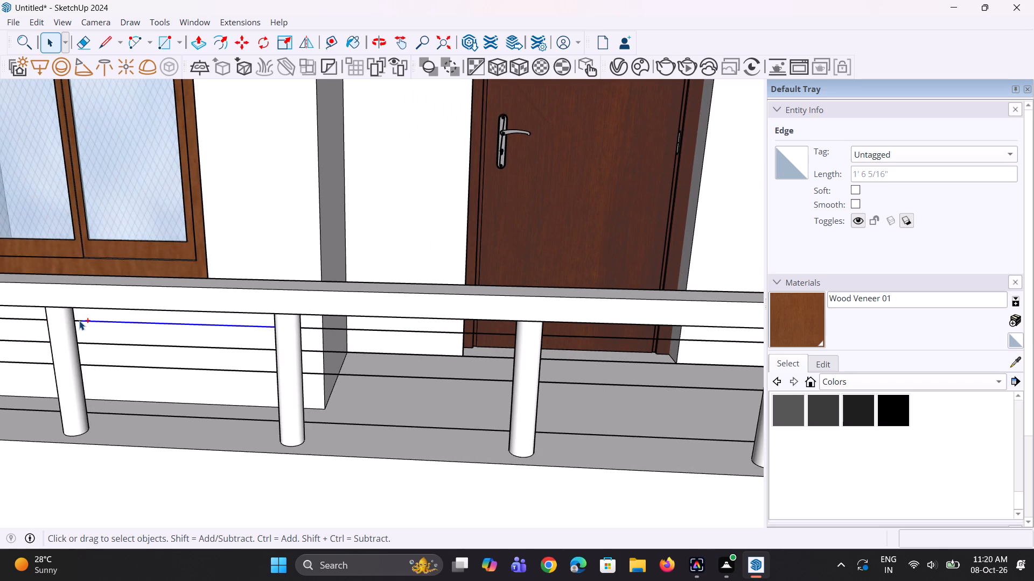
ctrl+scroll(210, 364, down, 5)
ctrl+scroll(272, 348, up, 1)
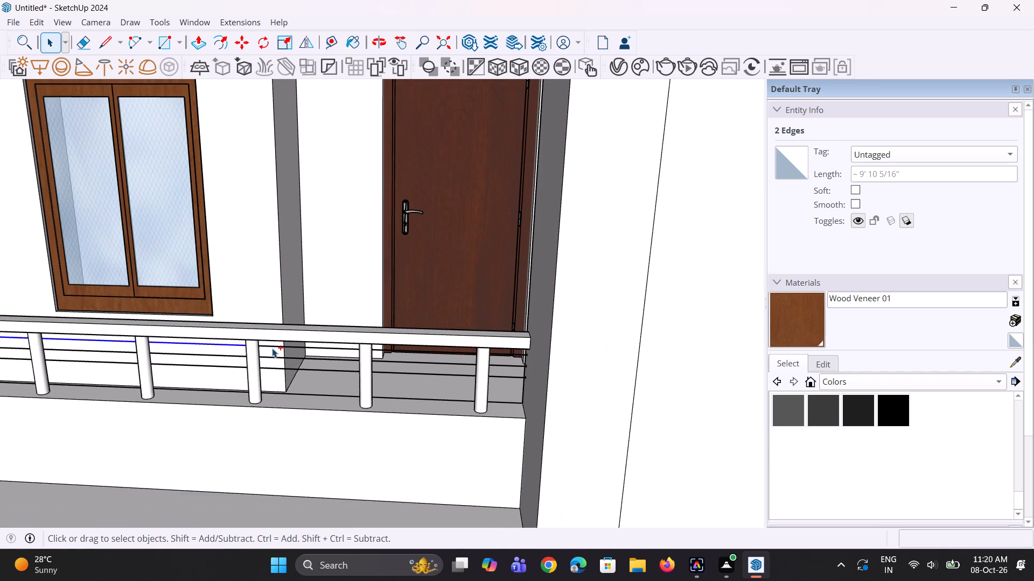
ctrl+scroll(272, 348, up, 1)
ctrl+click(276, 345)
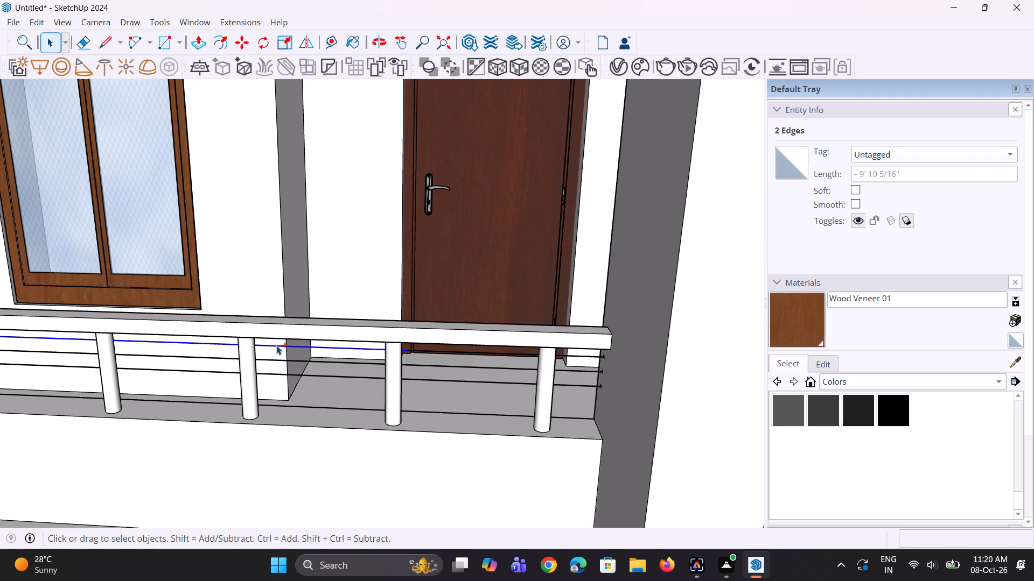
ctrl+scroll(513, 363, up, 2)
ctrl+scroll(413, 358, up, 1)
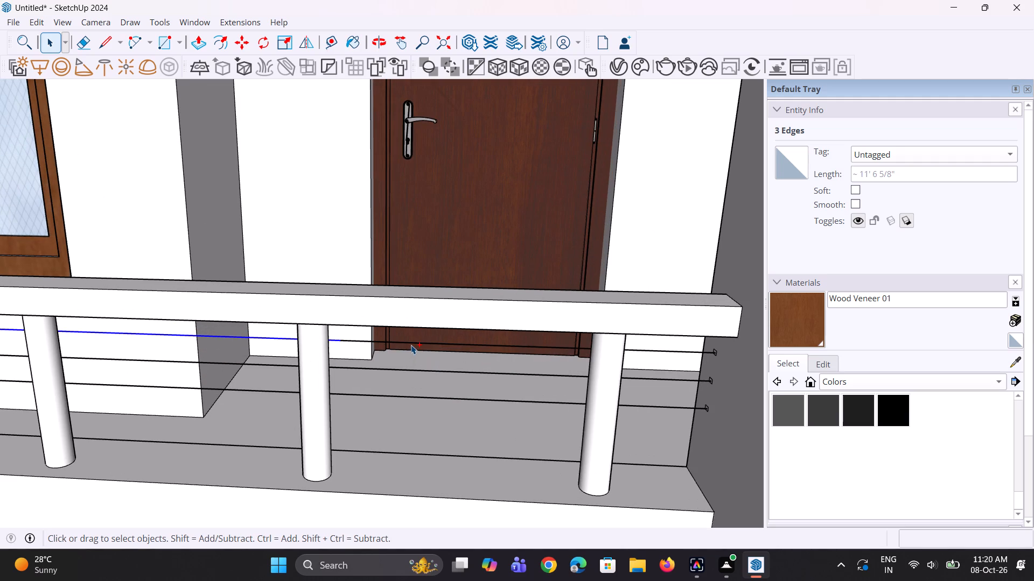
ctrl+click(411, 345)
ctrl+scroll(663, 346, up, 1)
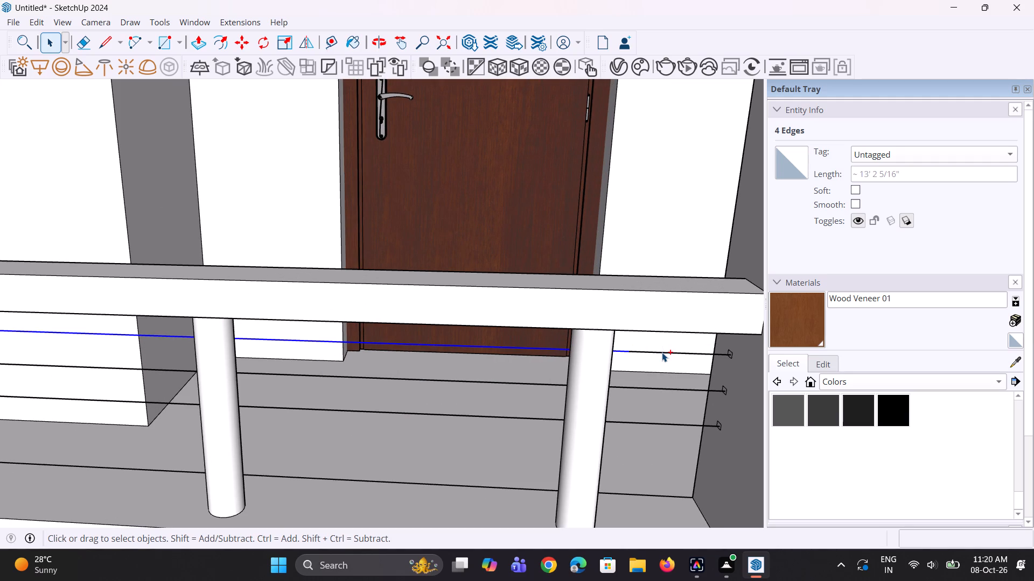
ctrl+click(662, 352)
click(21, 49)
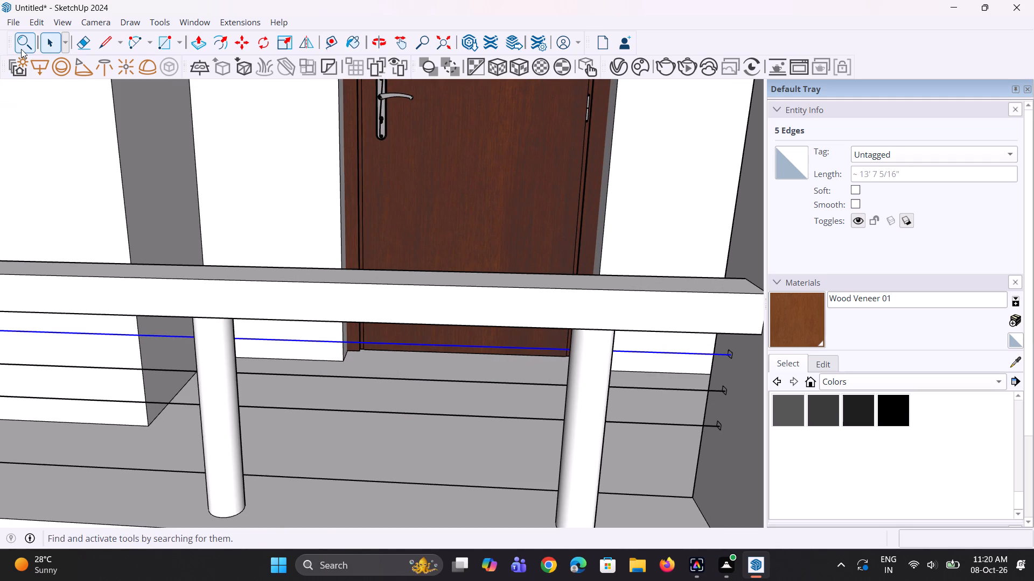
key(f)
key(o)
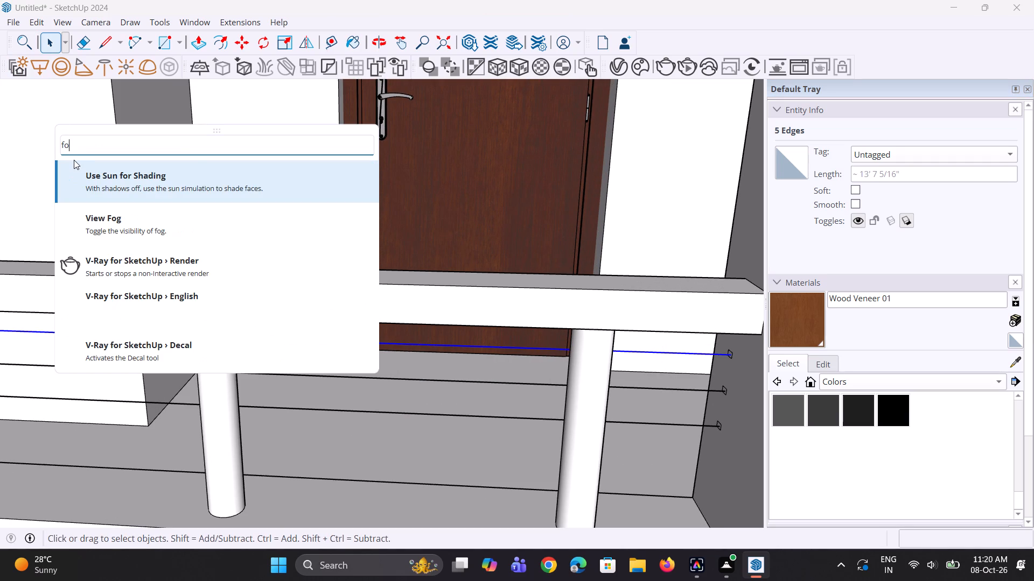
text(ll)
click(93, 181)
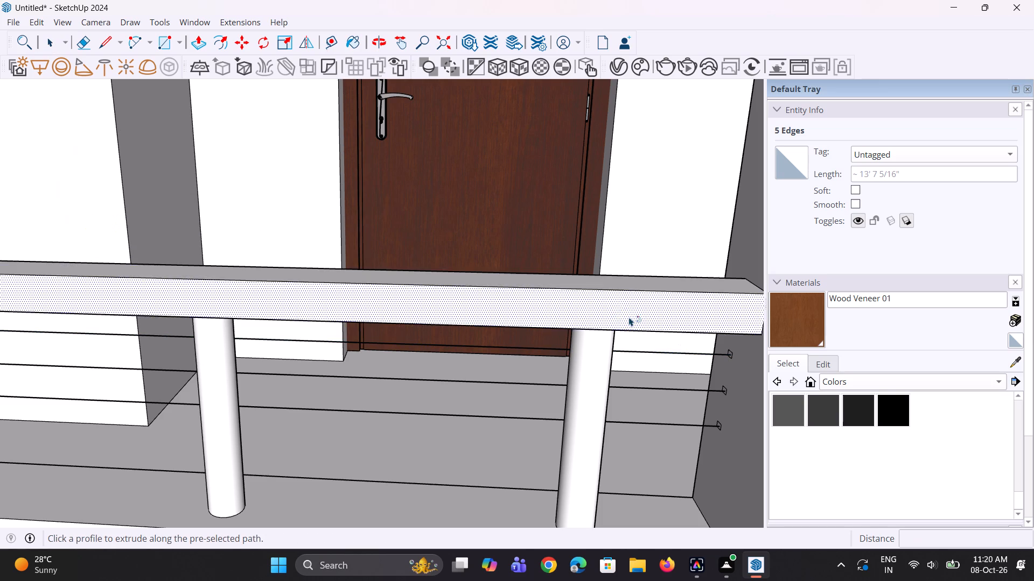
scroll(712, 348, up, 5)
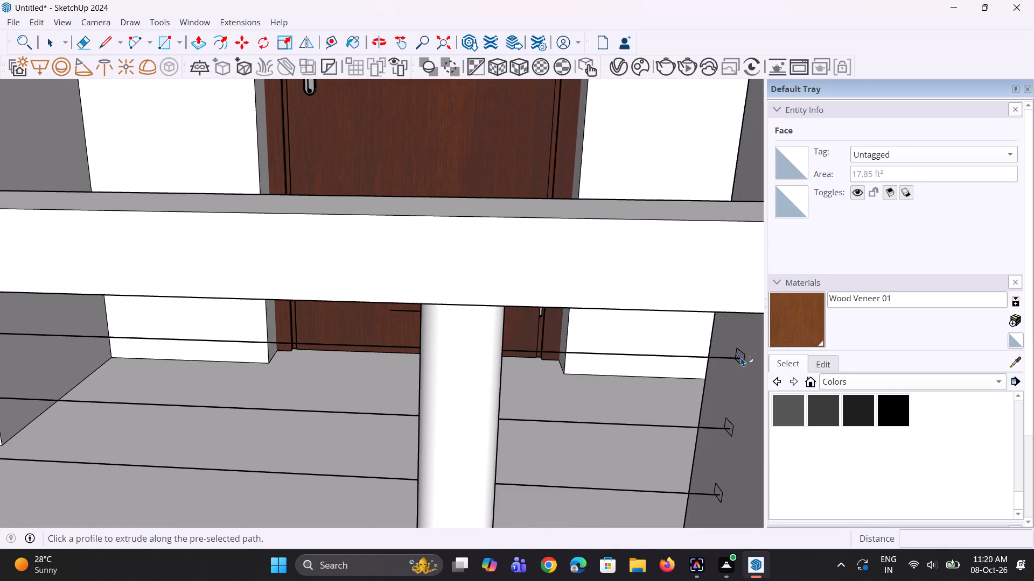
click(741, 357)
scroll(740, 363, down, 13)
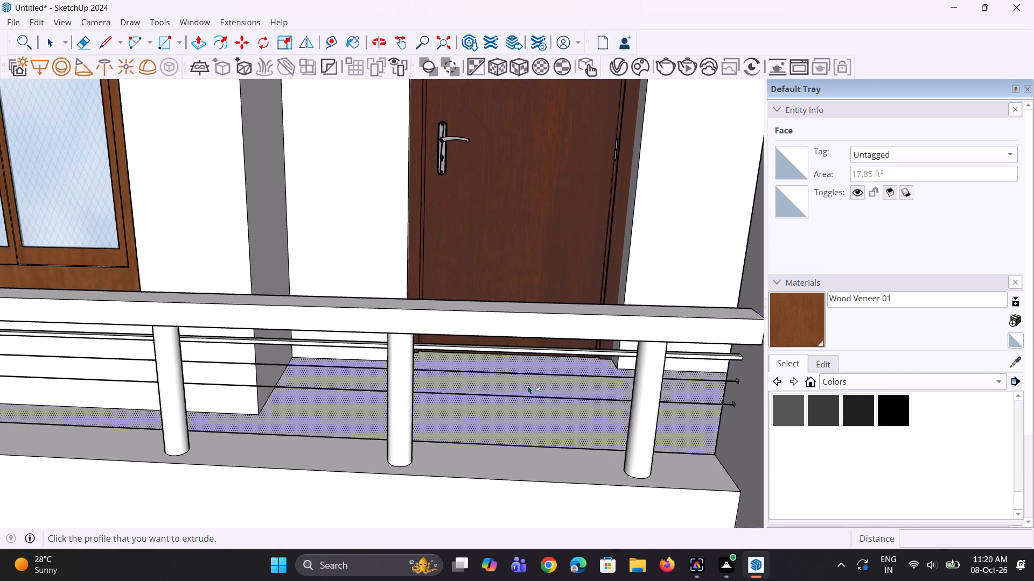
scroll(527, 385, down, 6)
middle_drag(328, 417, 329, 383)
scroll(398, 384, up, 2)
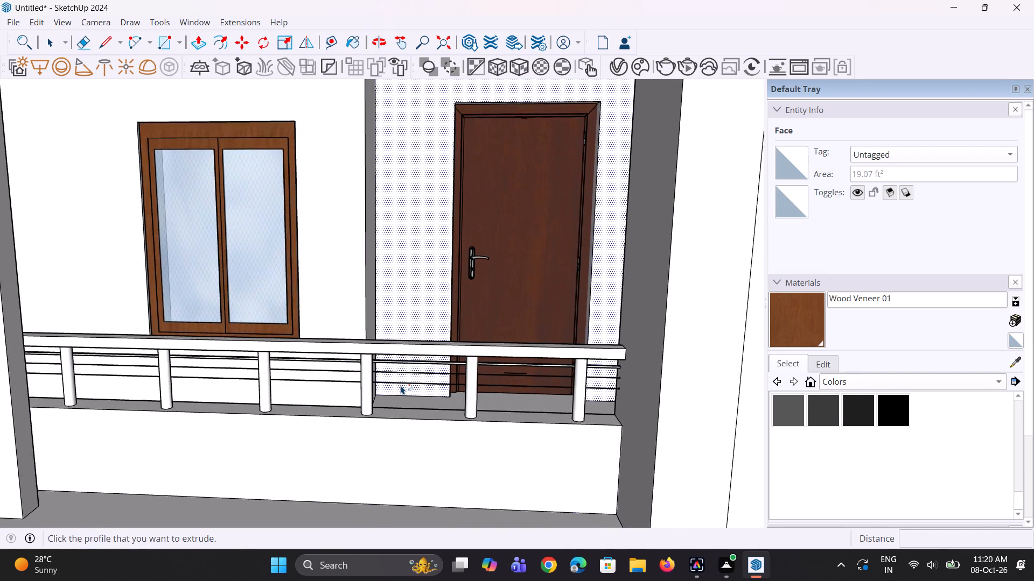
key(space)
Select all five edge segments of the middle intermediate rail line and sweep the middle profile at the side wall along them with Follow Me.
scroll(616, 392, up, 1)
scroll(666, 373, up, 3)
middle_drag(648, 391, 677, 391)
scroll(663, 374, up, 11)
click(599, 354)
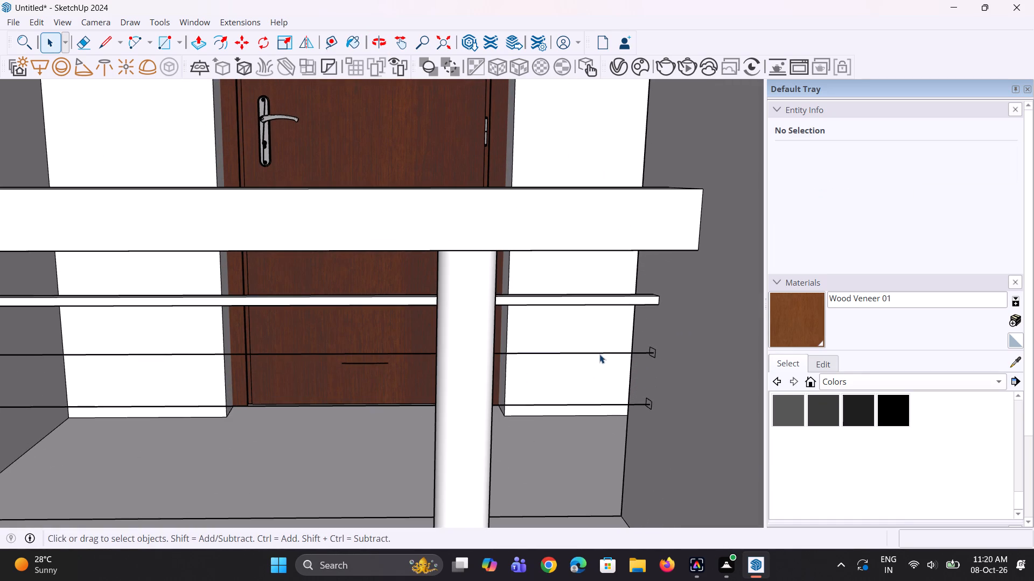
scroll(484, 362, up, 1)
ctrl+click(512, 351)
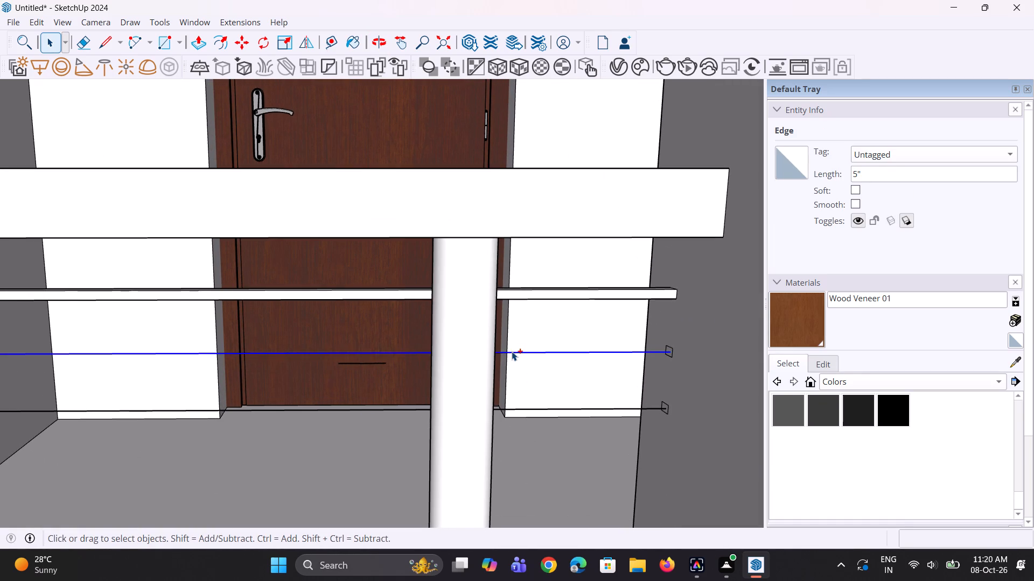
scroll(388, 359, down, 3)
scroll(114, 365, up, 4)
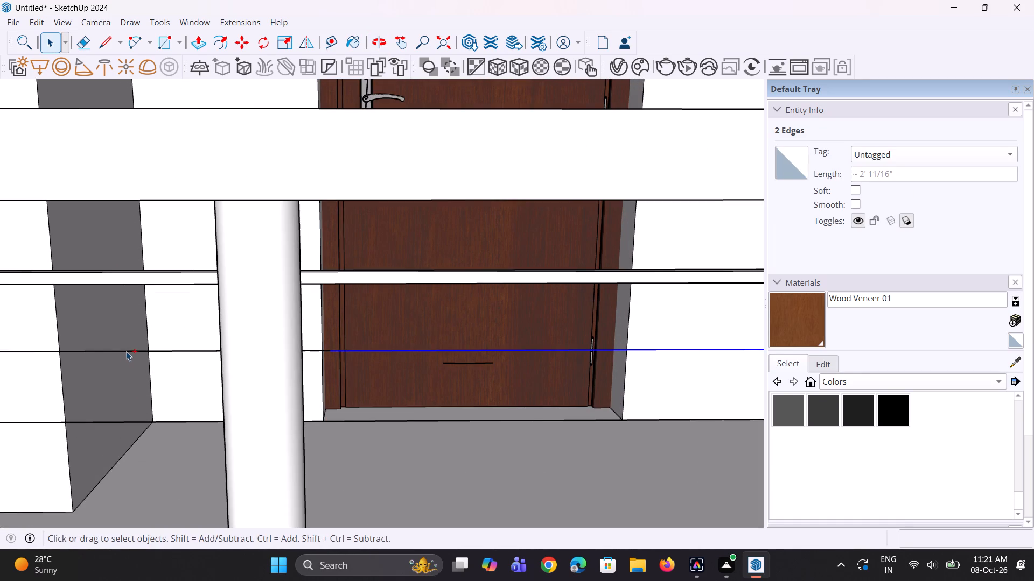
ctrl+click(139, 351)
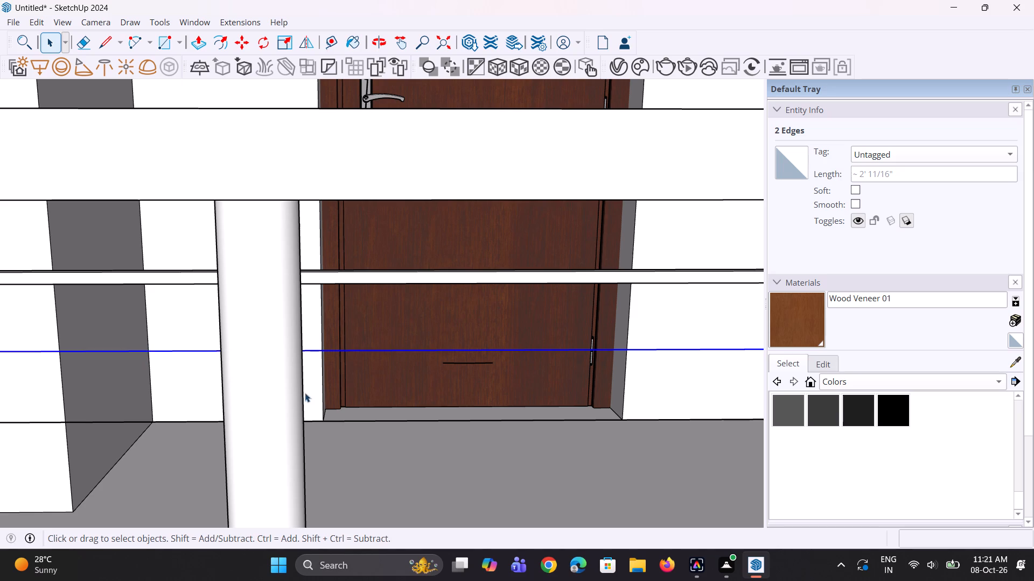
scroll(306, 393, down, 7)
scroll(199, 393, up, 2)
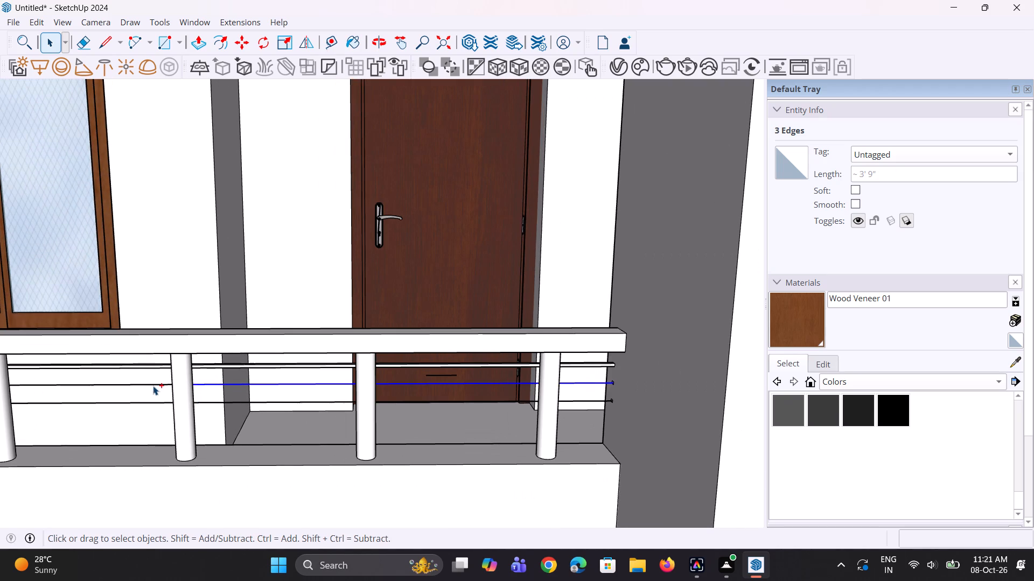
ctrl+click(155, 385)
scroll(101, 407, down, 3)
scroll(2, 399, up, 3)
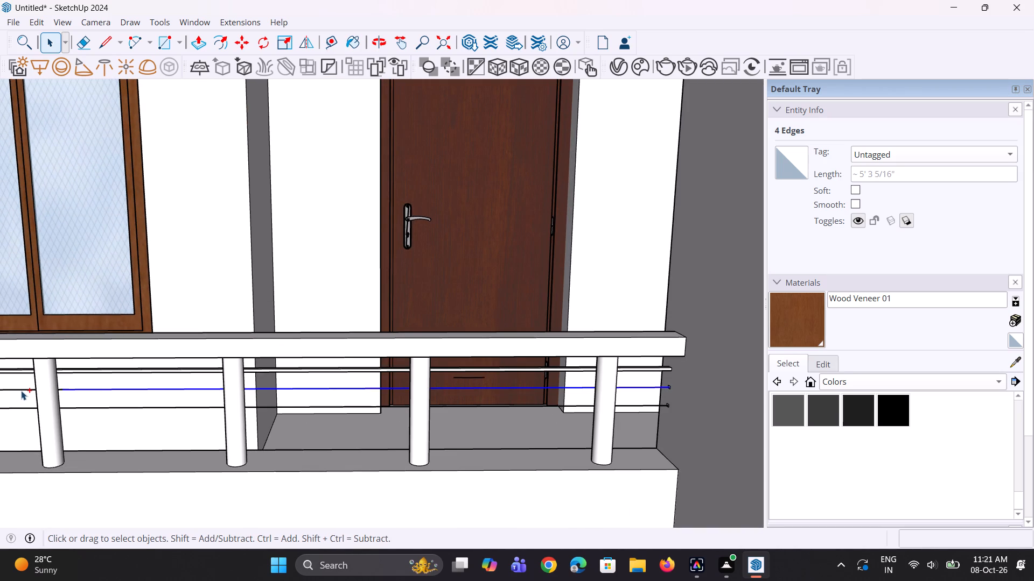
ctrl+click(22, 389)
scroll(205, 441, down, 8)
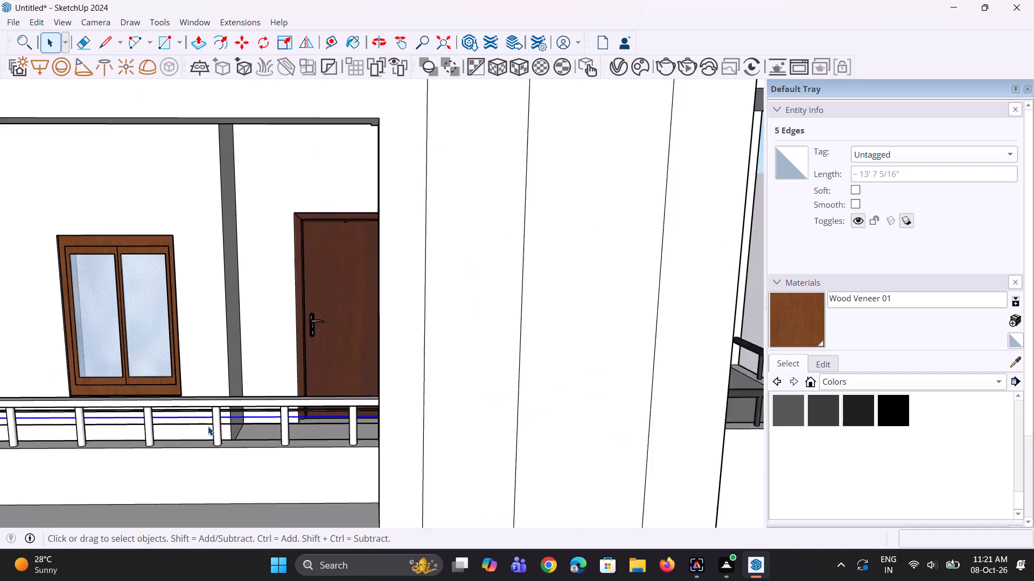
scroll(69, 415, down, 1)
click(20, 43)
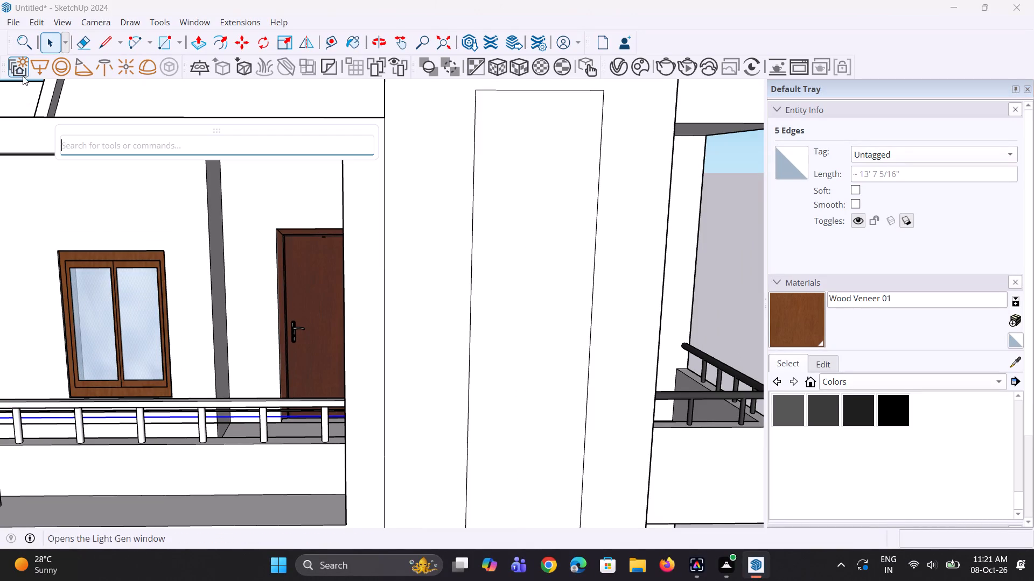
key(g)
key(BackSpace)
key(f)
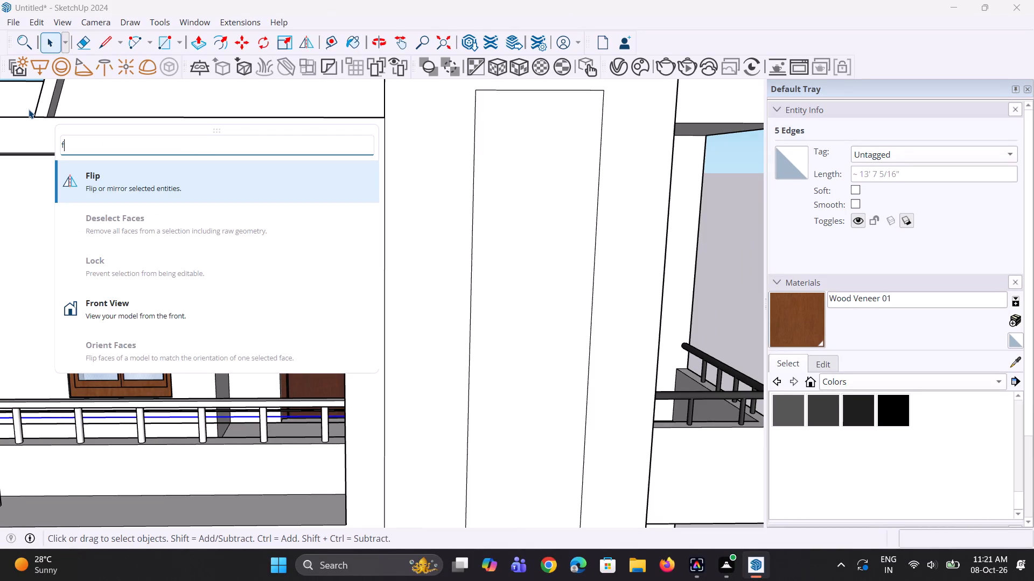
key(o)
key(l)
key(l)
click(89, 188)
middle_drag(121, 367, 345, 333)
scroll(395, 441, up, 13)
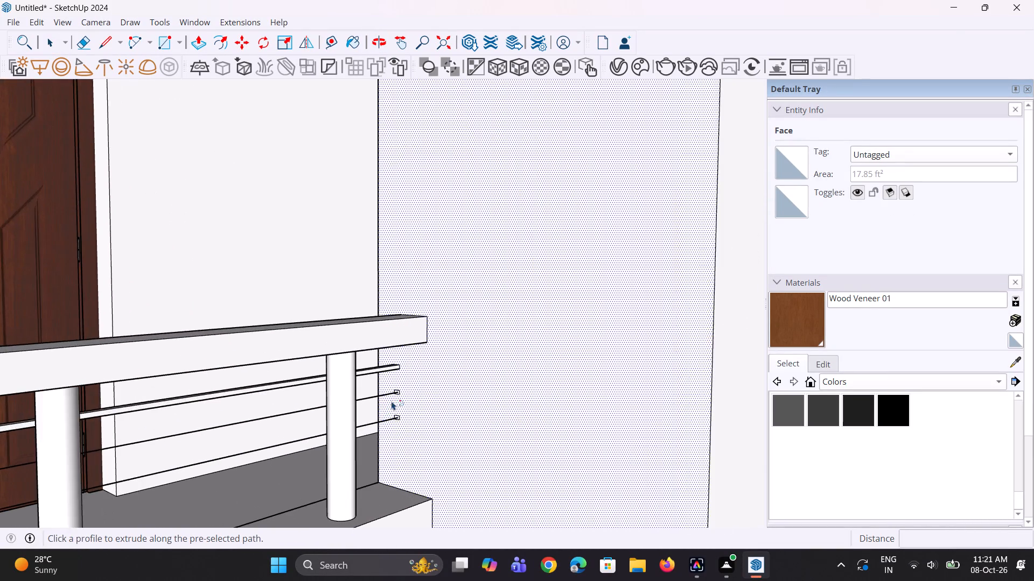
scroll(393, 398, up, 10)
click(399, 384)
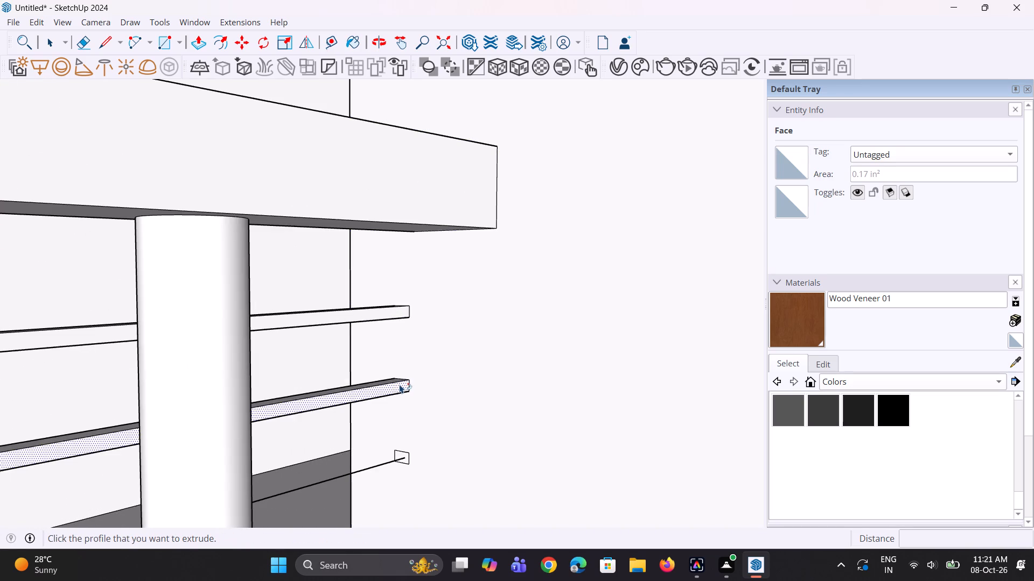
Examine the swept rails along the balcony railing, close up and from the front of the house.
scroll(406, 396, down, 16)
middle_drag(305, 412, 252, 405)
scroll(251, 403, down, 4)
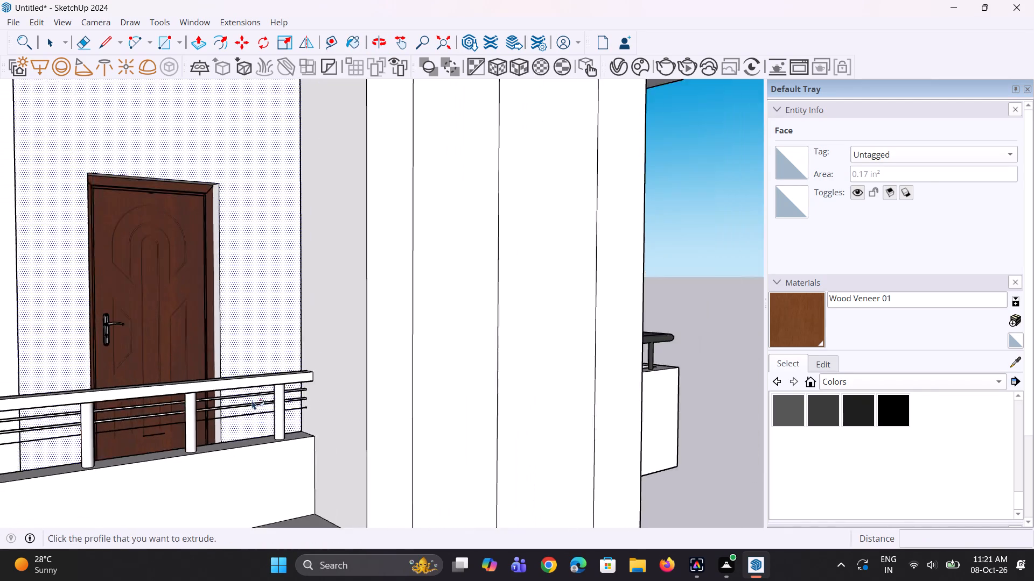
scroll(252, 400, down, 7)
middle_drag(212, 445, 77, 433)
scroll(85, 395, up, 7)
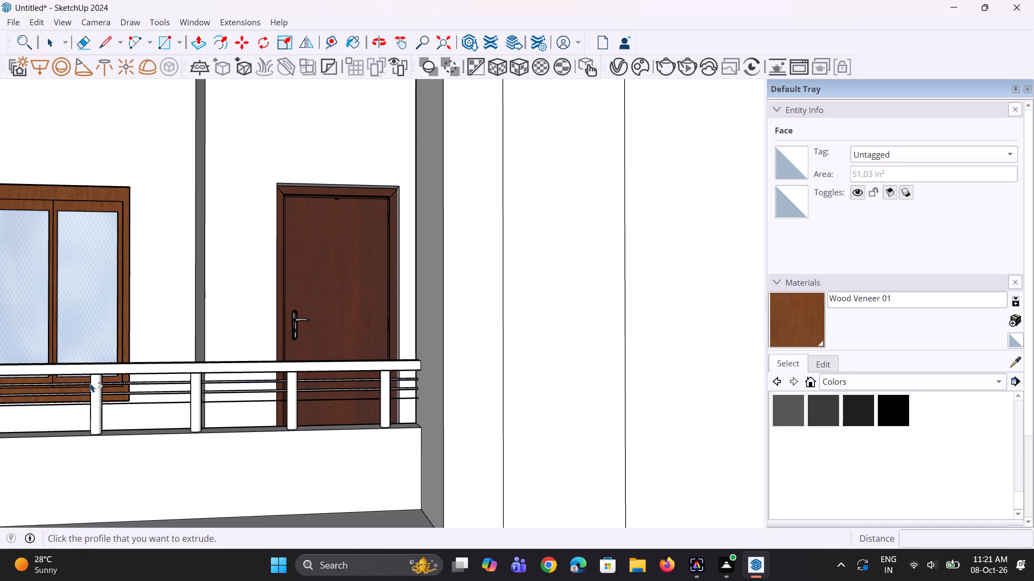
scroll(102, 359, down, 10)
middle_drag(152, 365, 159, 399)
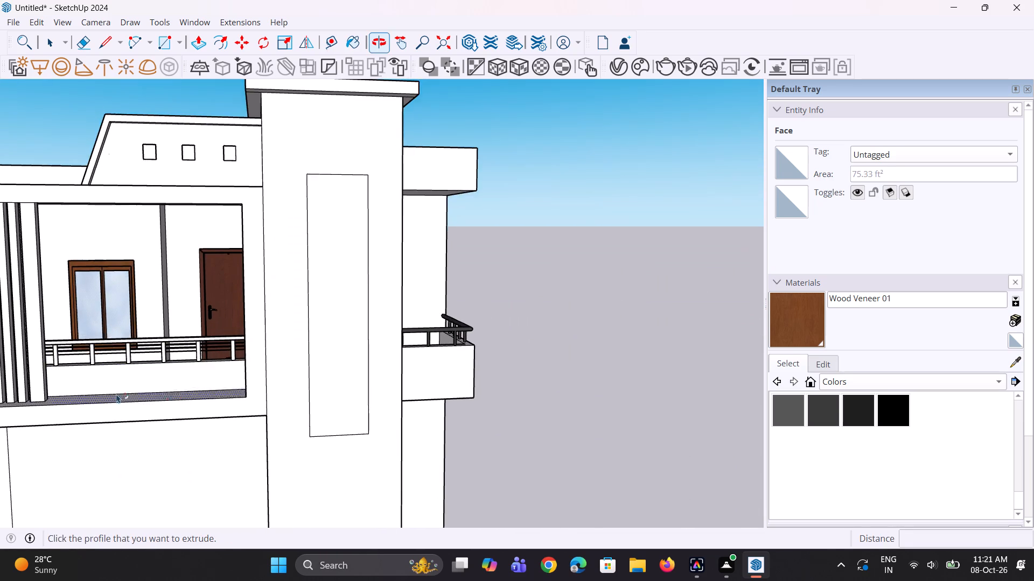
Select all five edge segments of the bottom intermediate rail line and sweep the bottom profile at the side wall along them with Follow Me.
scroll(84, 384, up, 4)
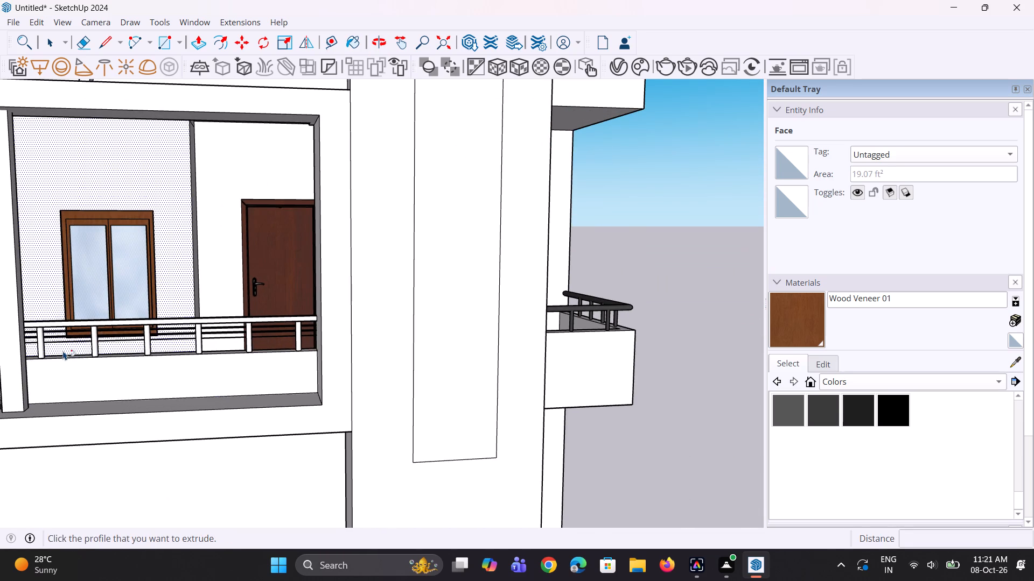
scroll(63, 351, up, 1)
middle_drag(71, 355, 87, 370)
scroll(291, 327, up, 6)
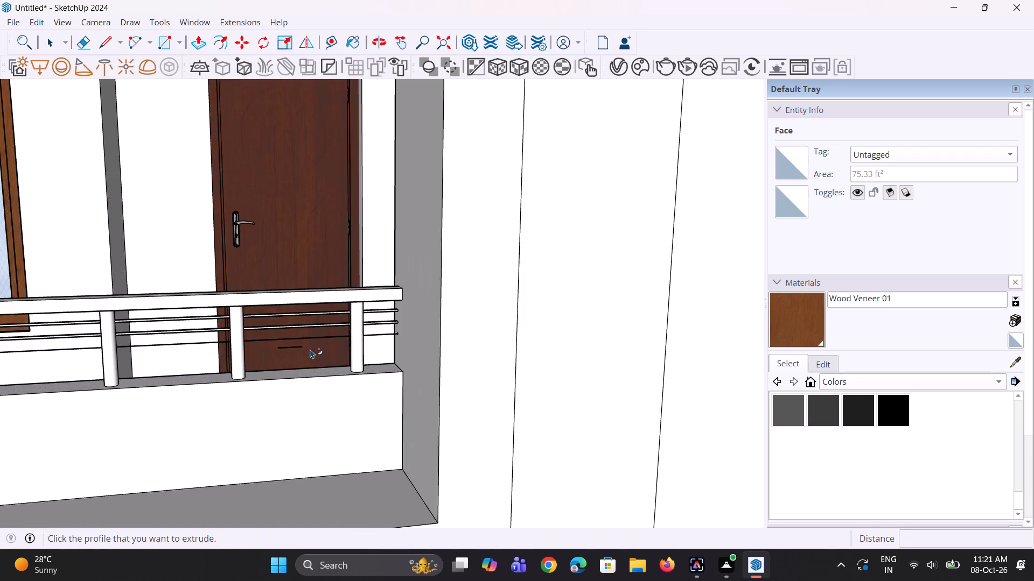
middle_drag(325, 355, 399, 345)
scroll(331, 358, up, 1)
scroll(406, 333, up, 14)
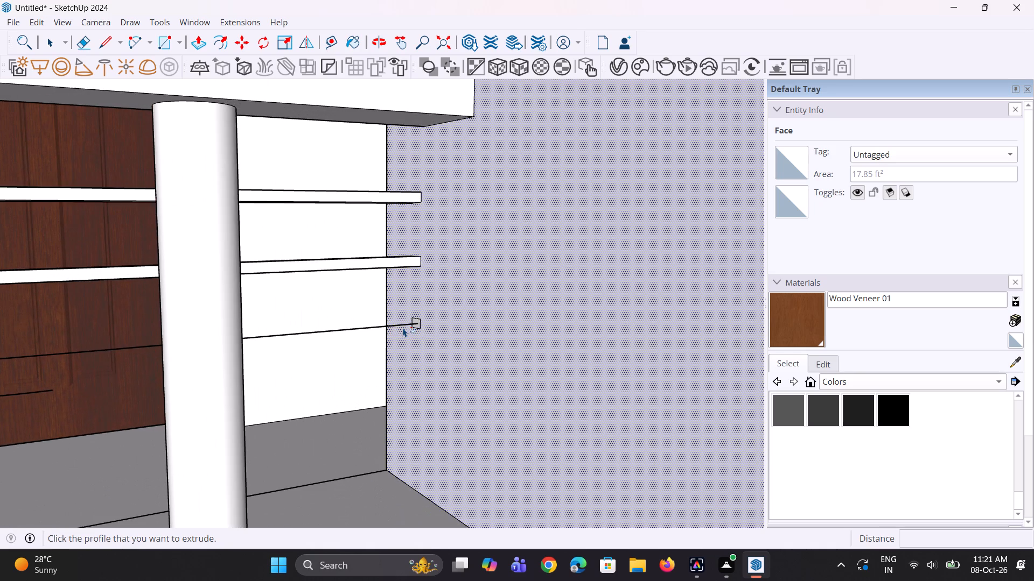
key(space)
key(space)
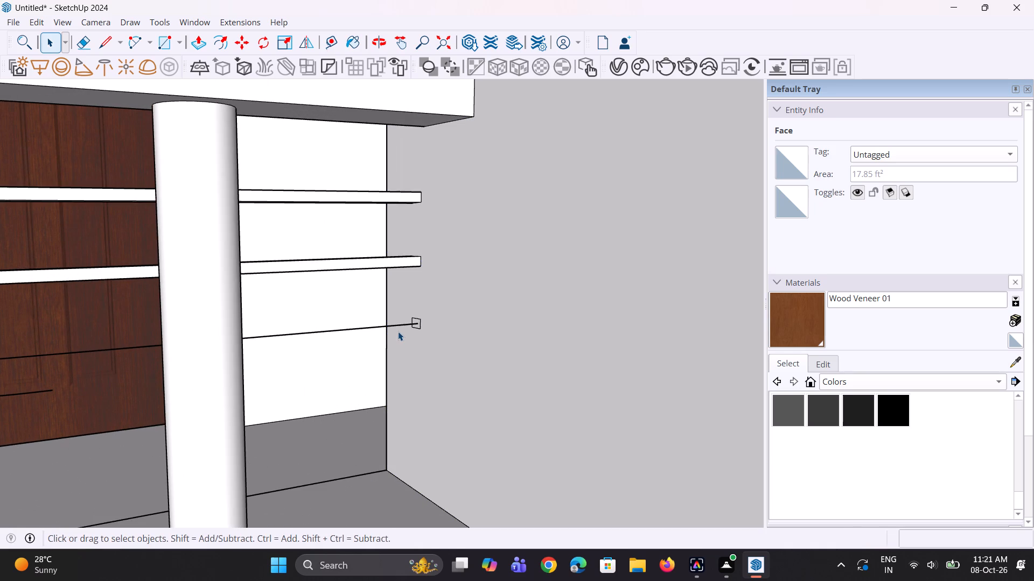
click(395, 326)
scroll(33, 360, up, 1)
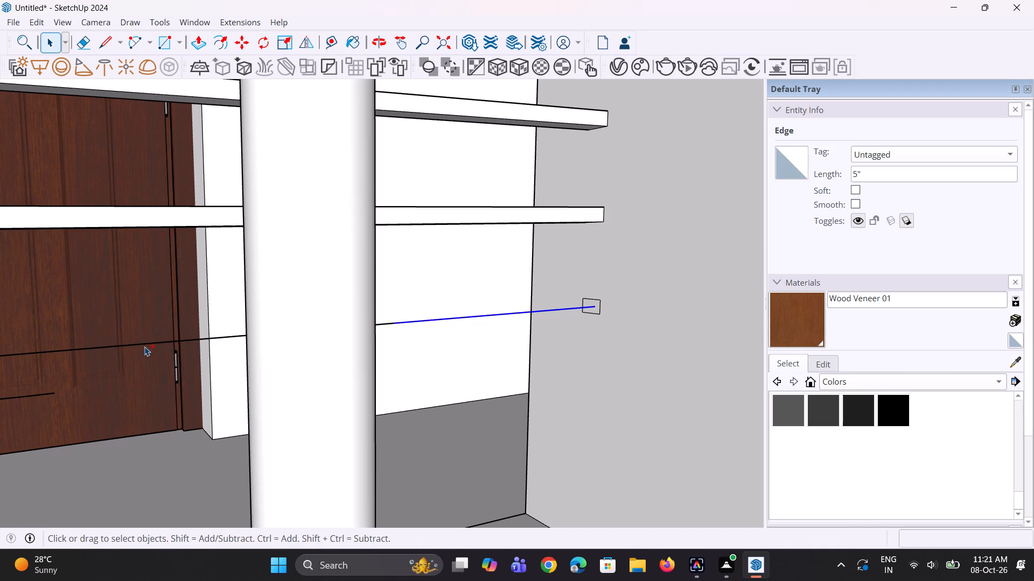
ctrl+click(149, 344)
scroll(291, 347, down, 2)
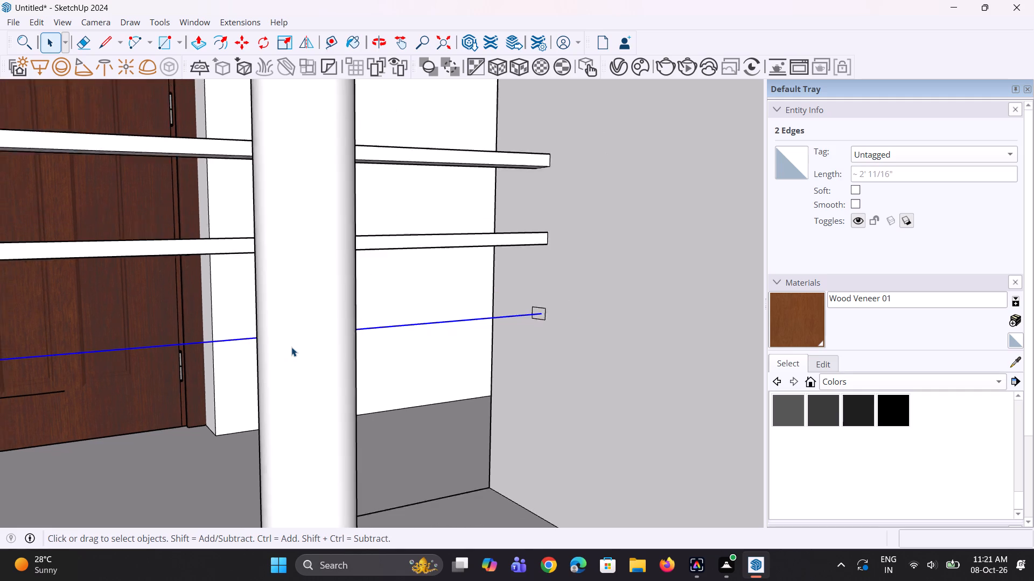
scroll(291, 347, down, 20)
scroll(291, 347, down, 2)
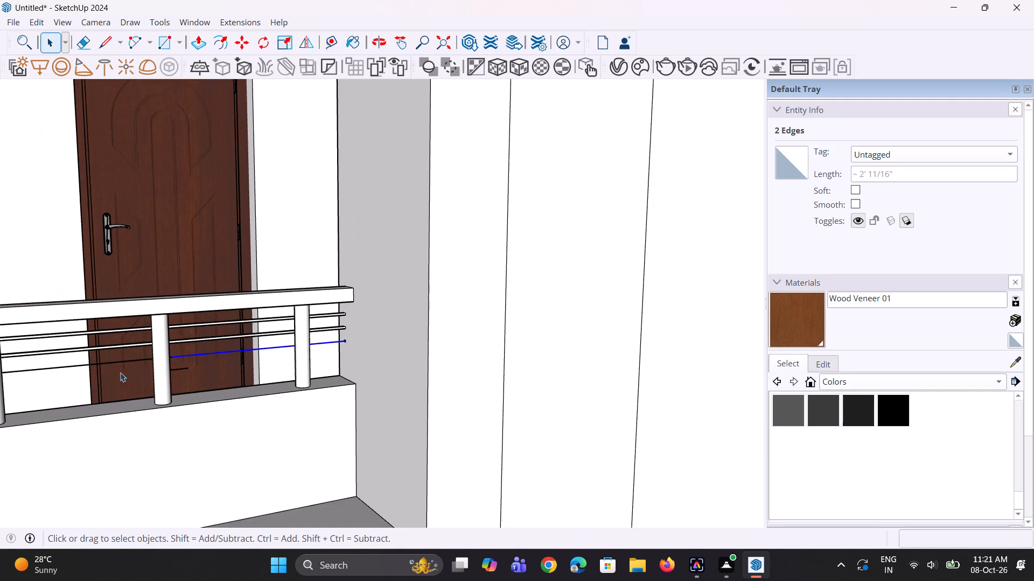
scroll(122, 372, up, 6)
ctrl+click(153, 334)
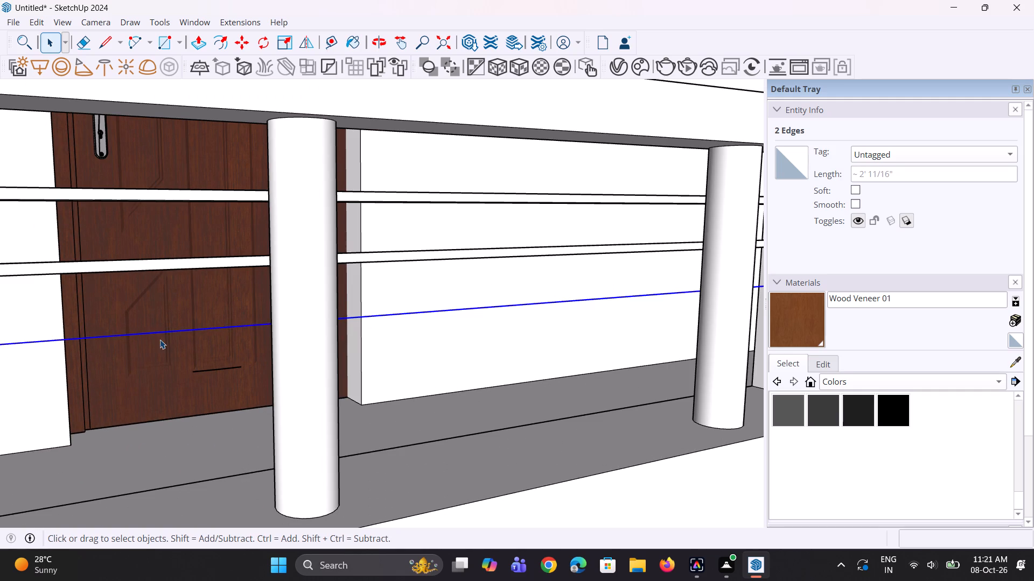
scroll(249, 352, down, 9)
scroll(93, 364, up, 7)
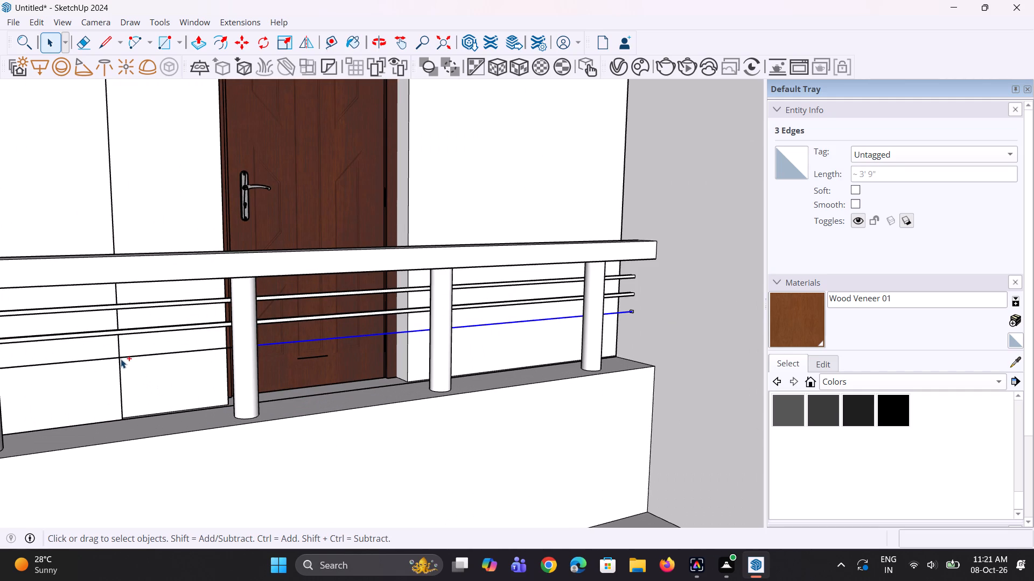
ctrl+click(123, 357)
scroll(212, 370, down, 4)
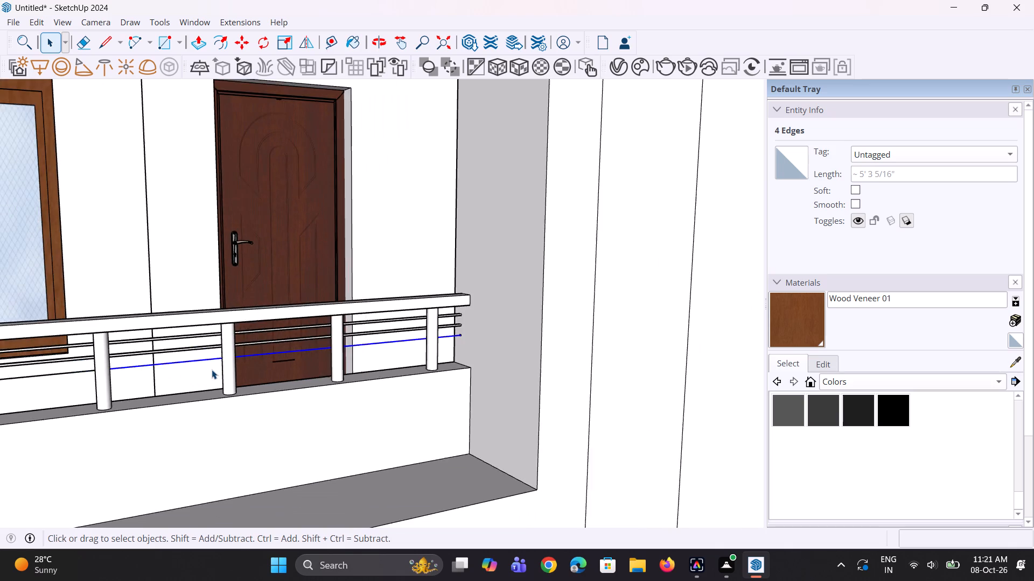
scroll(212, 370, down, 4)
scroll(101, 377, up, 3)
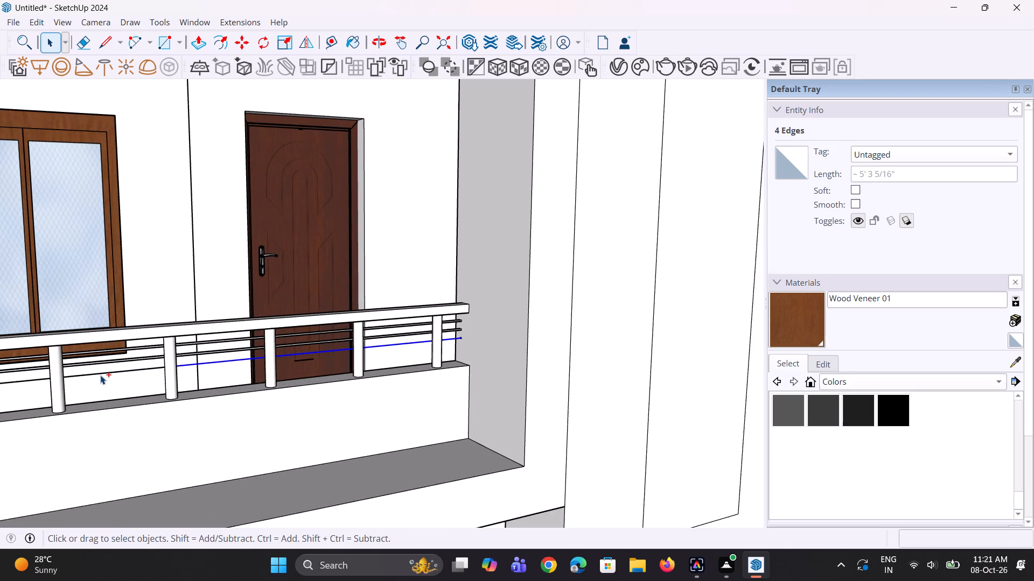
ctrl+click(101, 374)
scroll(171, 386, down, 7)
scroll(15, 408, up, 1)
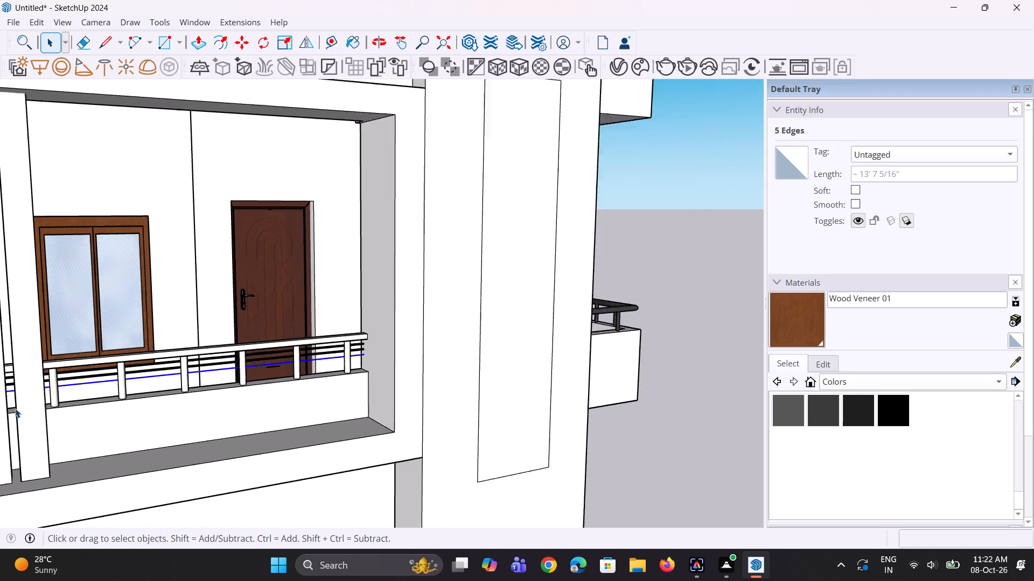
scroll(167, 406, down, 8)
scroll(112, 417, up, 2)
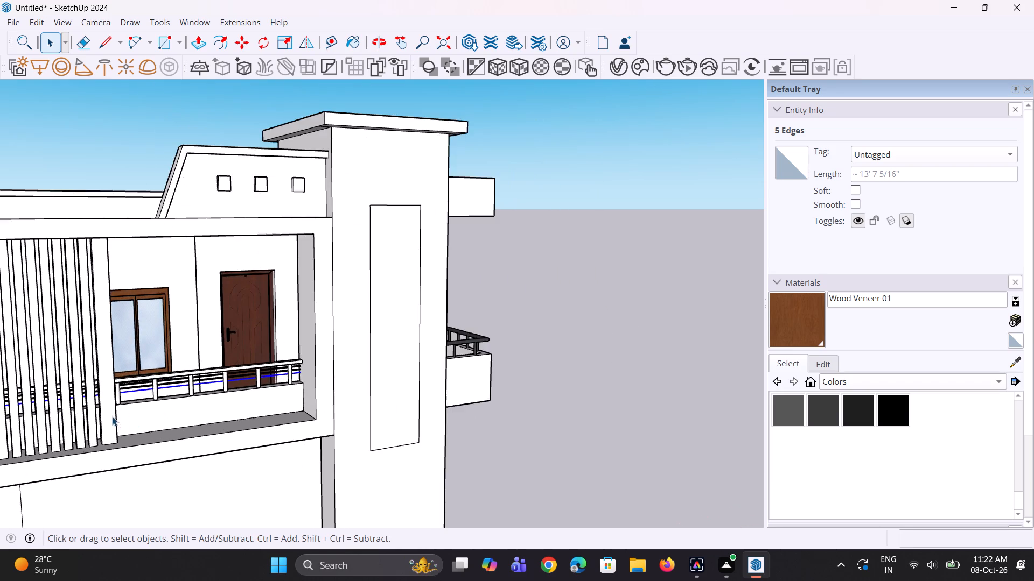
scroll(124, 410, up, 4)
scroll(288, 377, up, 2)
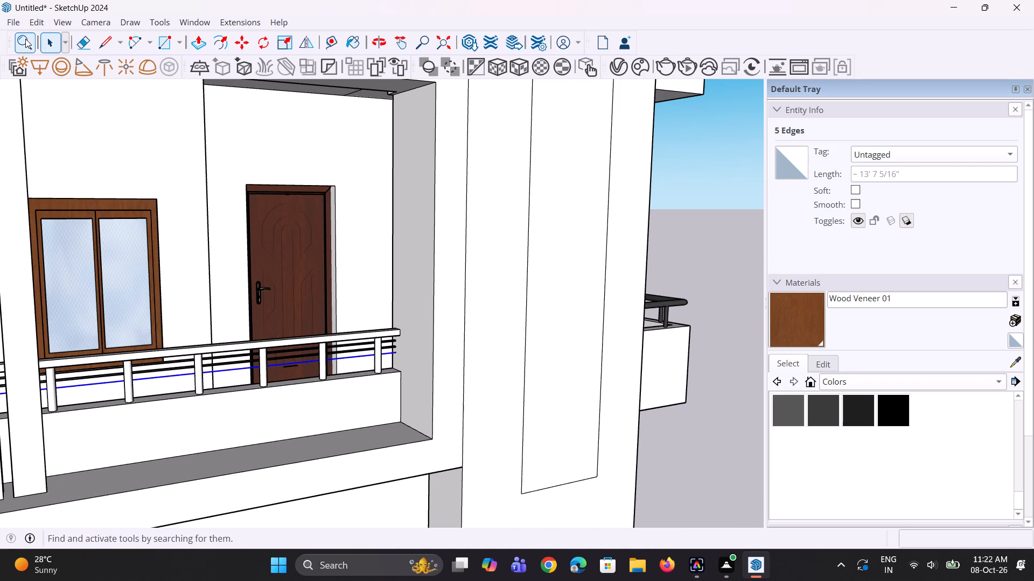
click(25, 39)
key(f)
key(o)
key(l)
key(l)
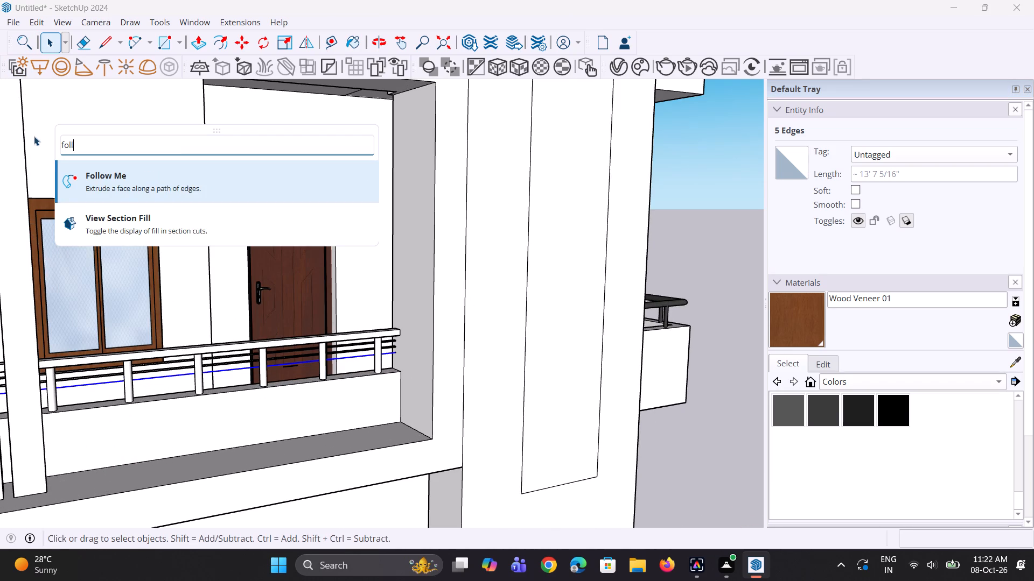
click(97, 183)
scroll(402, 391, up, 12)
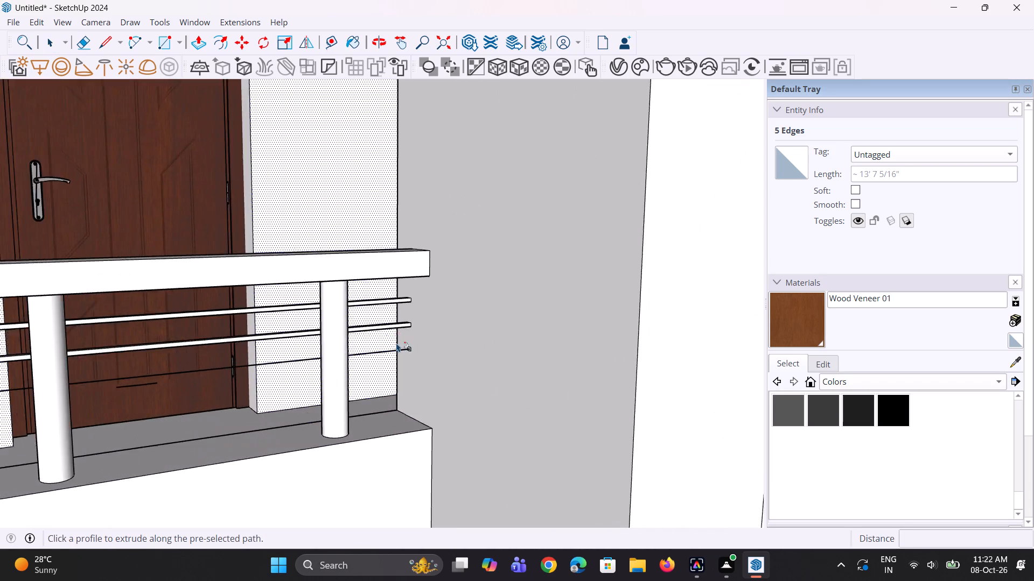
scroll(396, 343, up, 9)
click(426, 351)
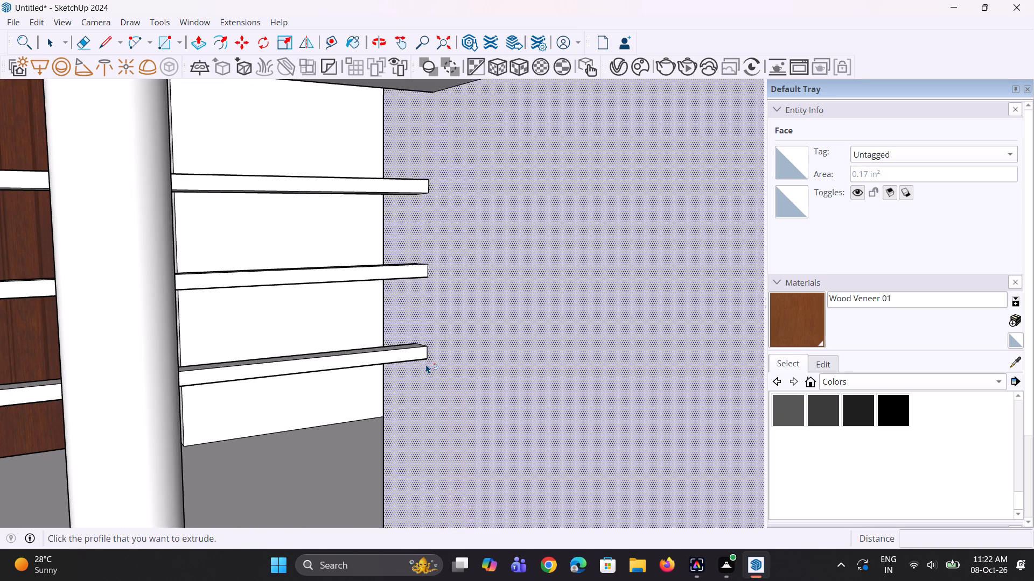
Push/Pull the front faces of the top, middle and bottom intermediate rails outward by 3/8" near the side wall.
scroll(427, 364, down, 9)
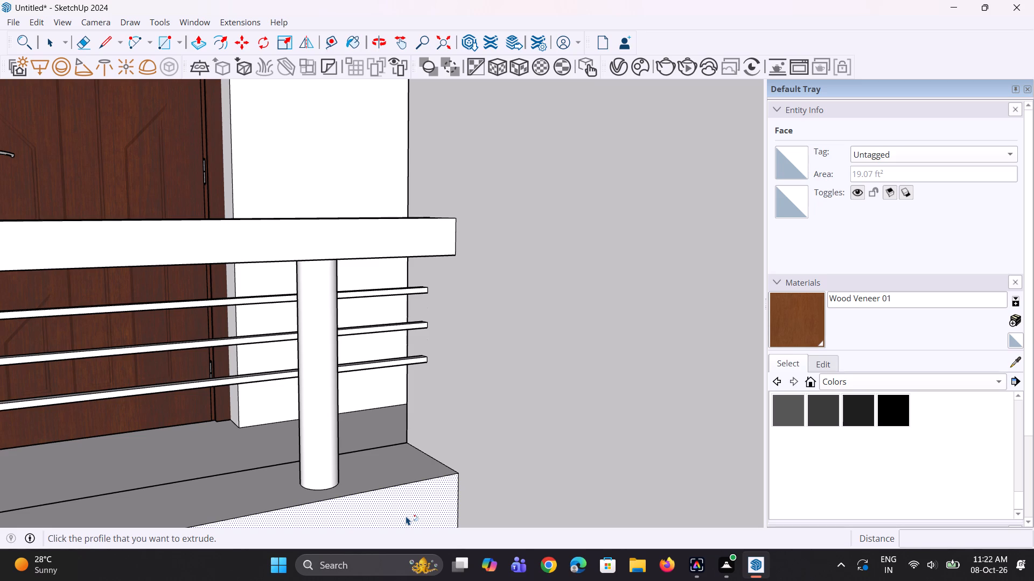
scroll(443, 392, down, 5)
middle_drag(429, 392, 423, 402)
scroll(408, 327, up, 3)
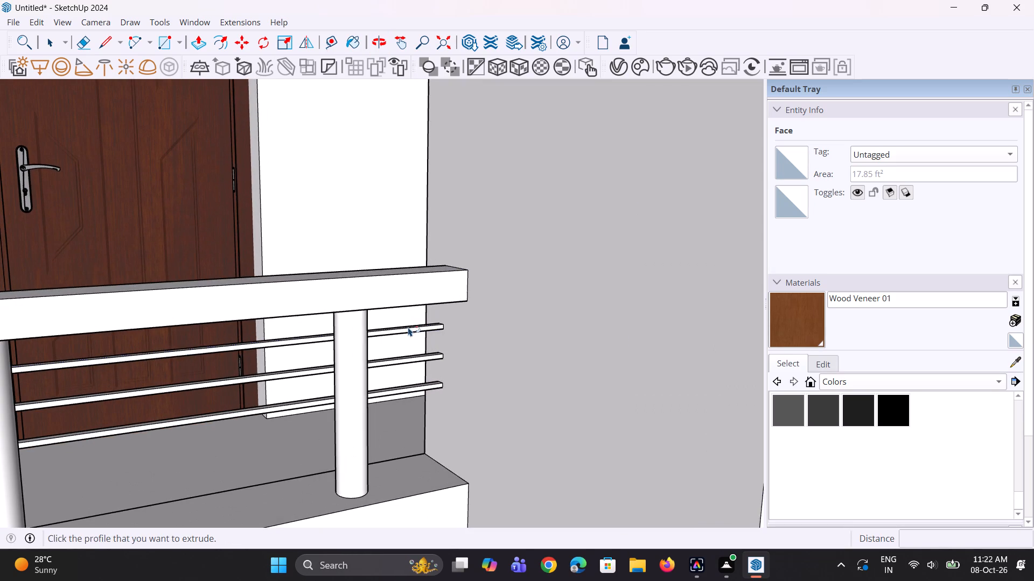
scroll(426, 289, up, 6)
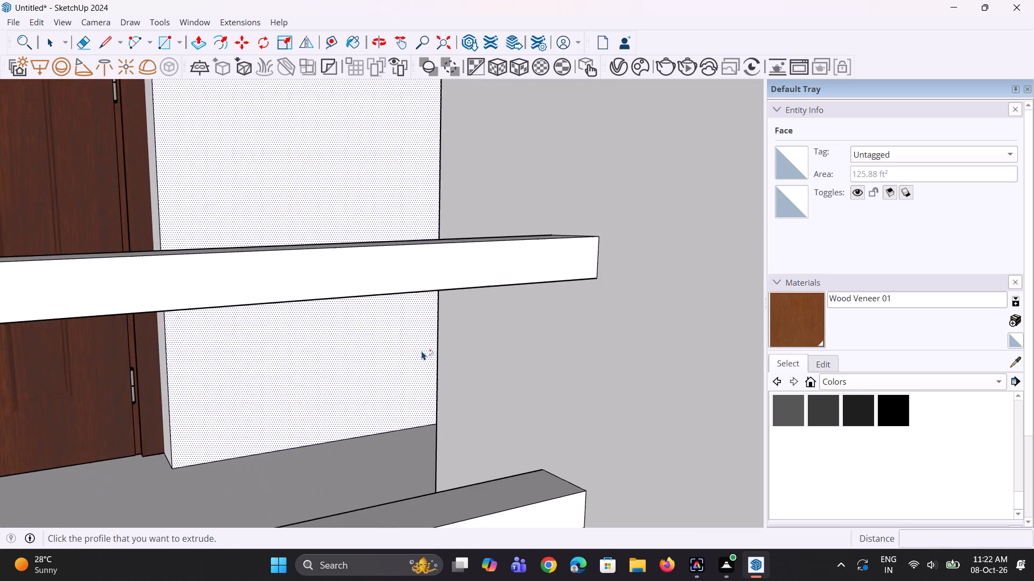
key(p)
scroll(497, 406, down, 5)
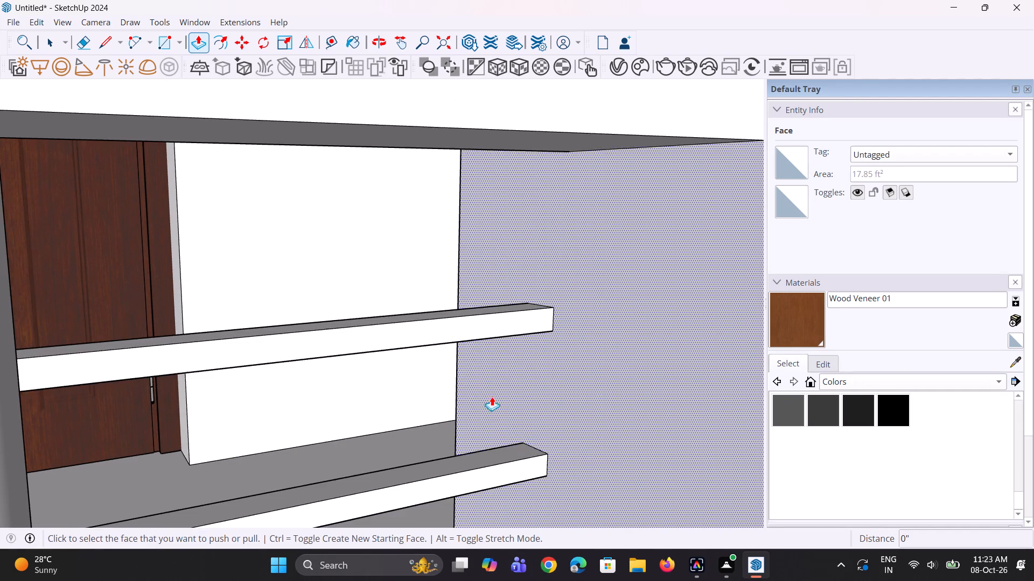
scroll(480, 361, down, 4)
scroll(503, 335, up, 2)
click(504, 335)
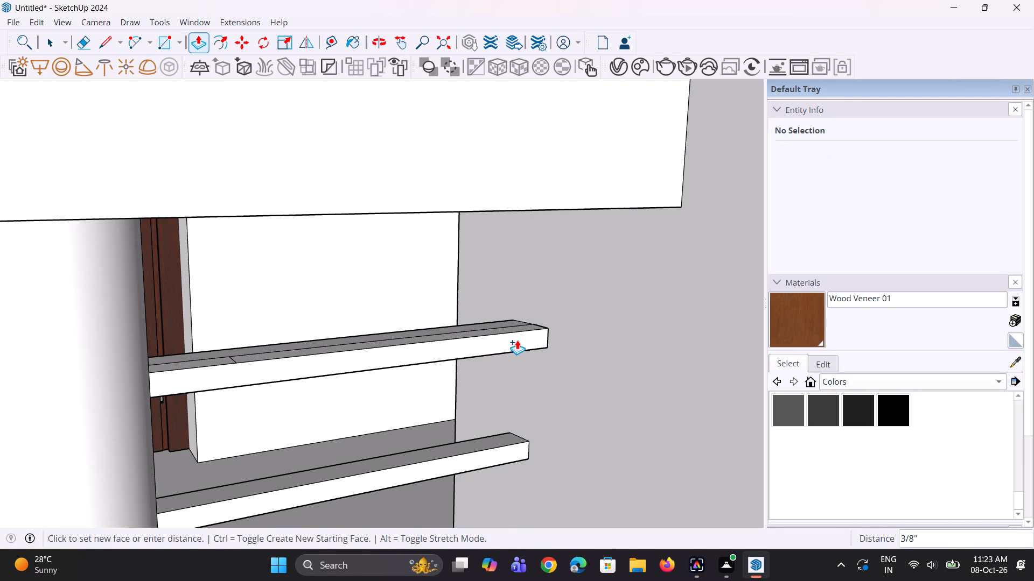
click(517, 340)
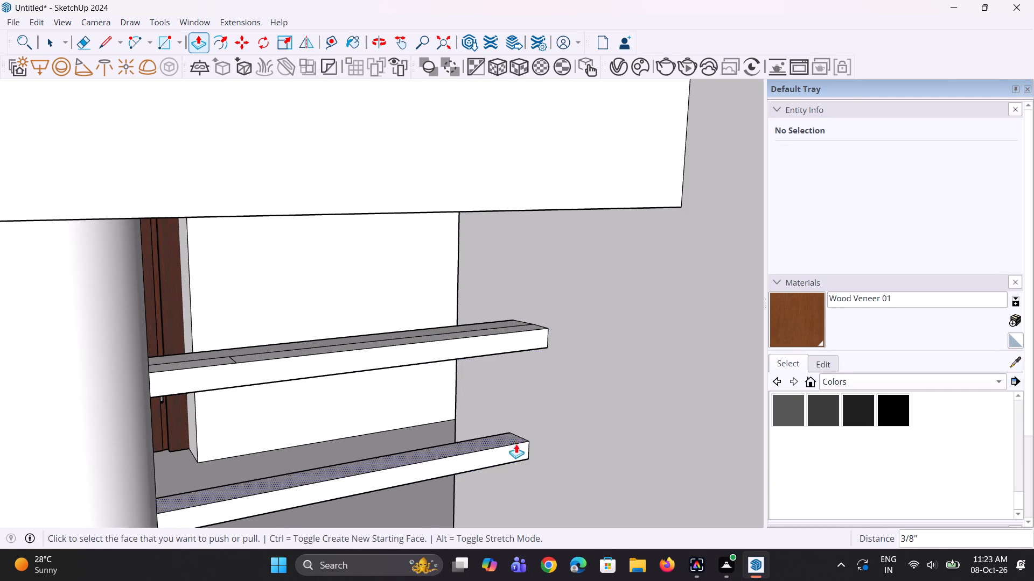
double_click(515, 445)
scroll(483, 387, down, 11)
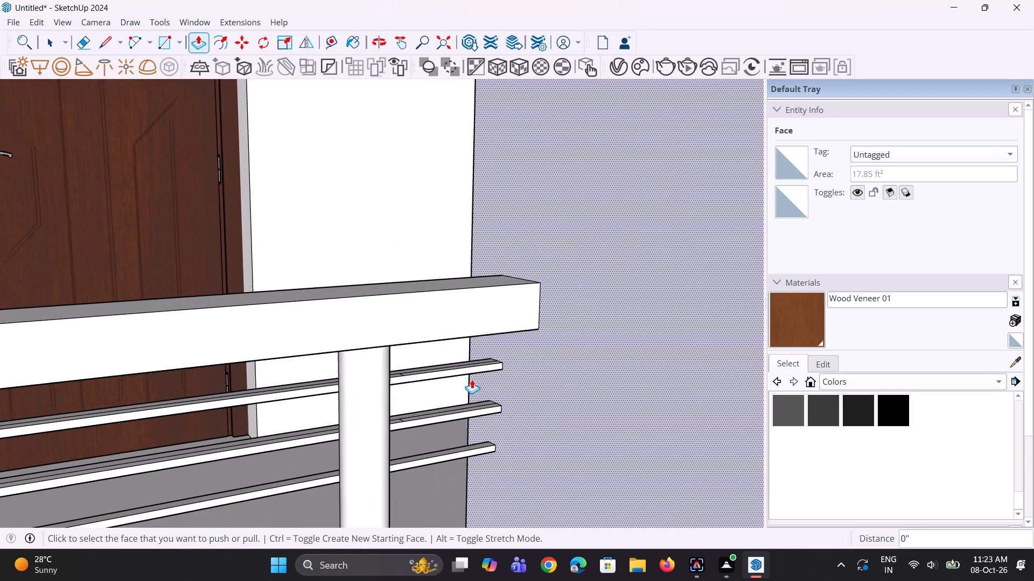
scroll(466, 494, up, 3)
double_click(468, 422)
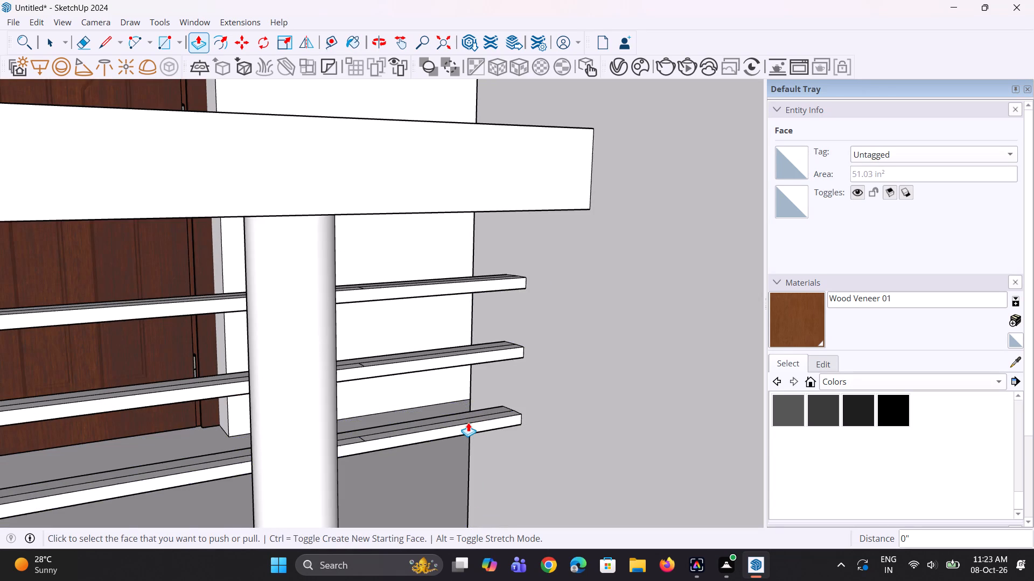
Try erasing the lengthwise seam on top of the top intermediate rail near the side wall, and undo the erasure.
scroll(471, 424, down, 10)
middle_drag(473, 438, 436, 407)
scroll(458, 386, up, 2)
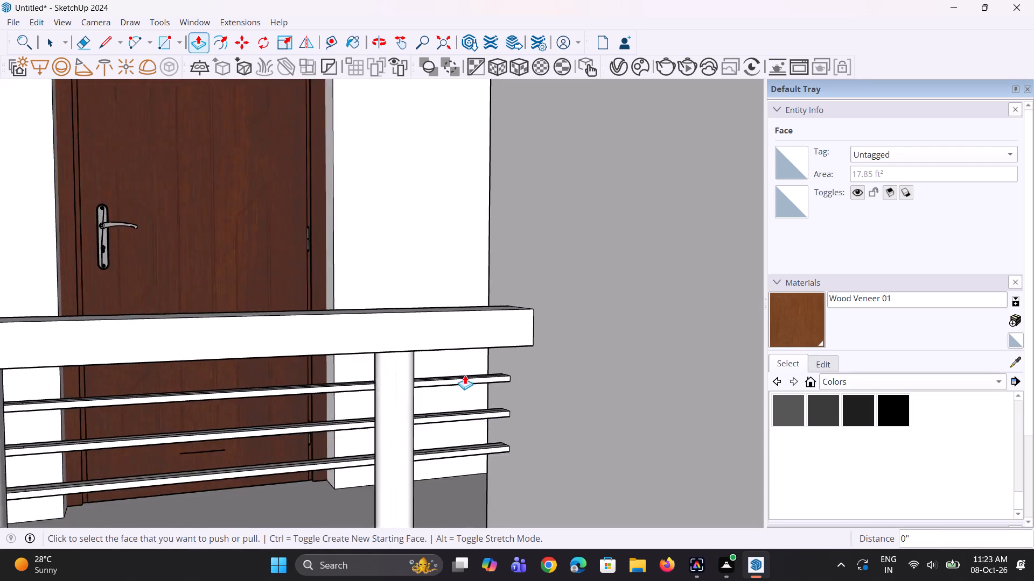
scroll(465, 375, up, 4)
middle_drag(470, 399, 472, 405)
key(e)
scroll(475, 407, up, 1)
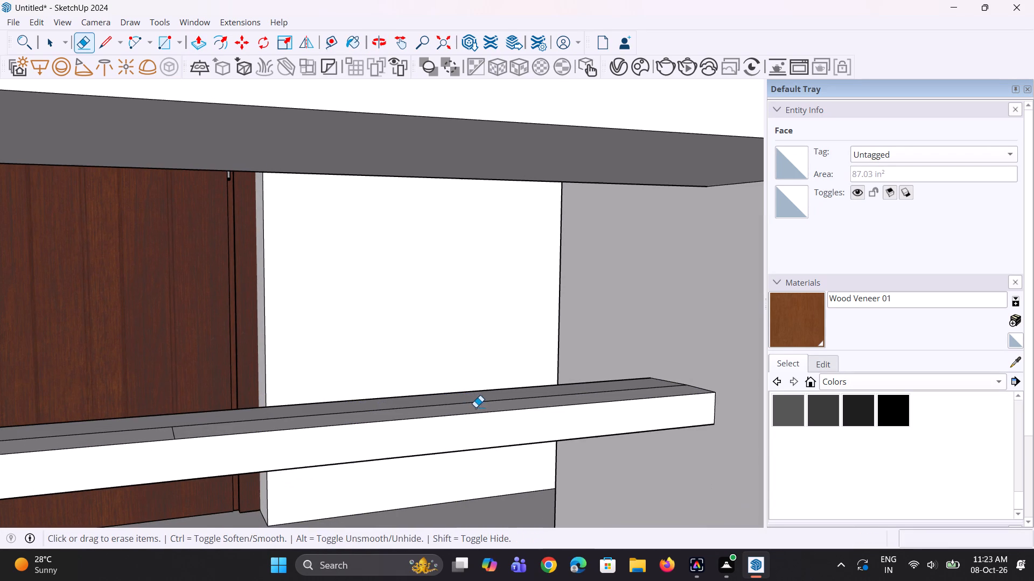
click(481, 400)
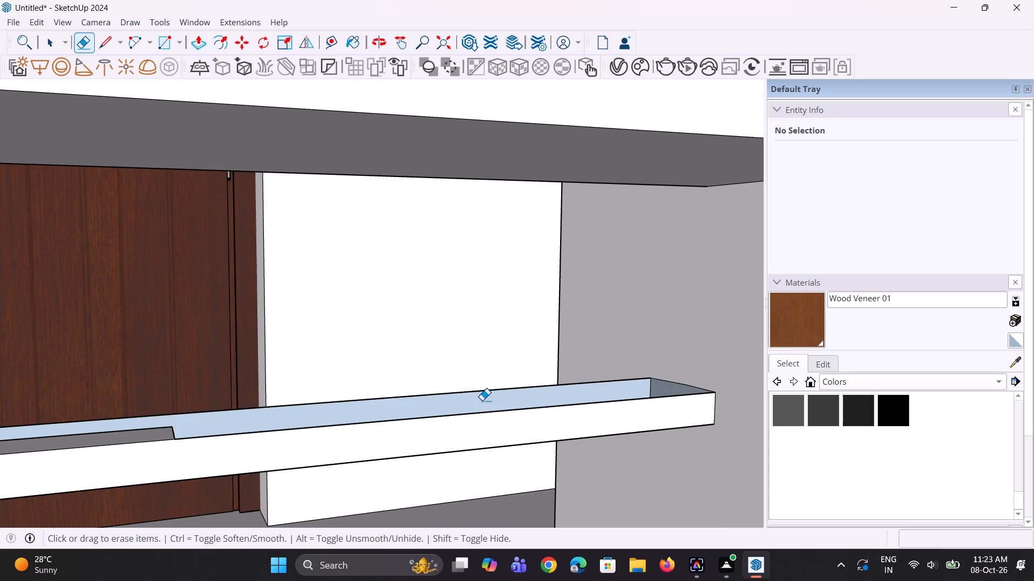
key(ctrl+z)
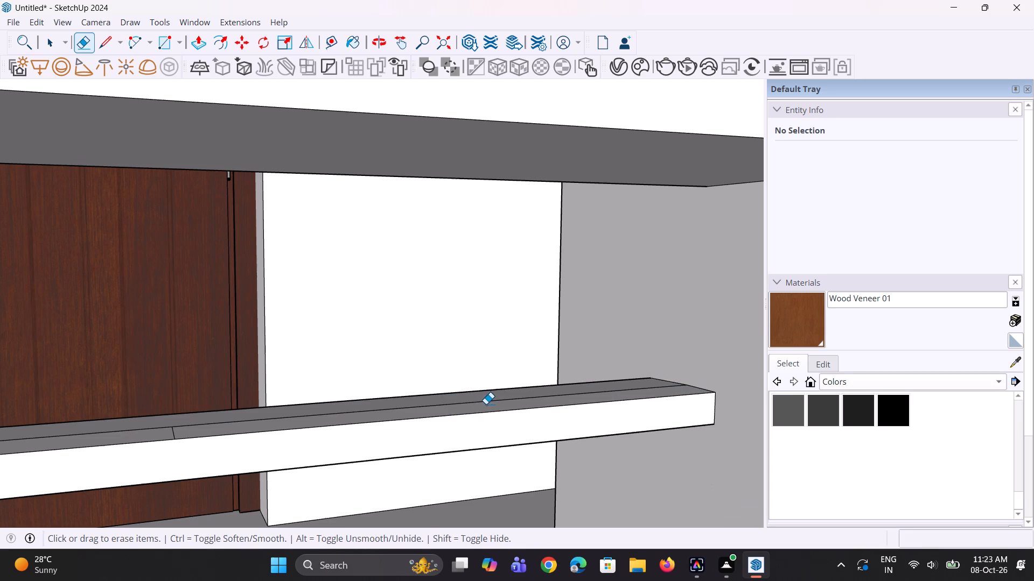
Push/Pull the top faces of the top intermediate rail up by 1/8", including its front strips near the side wall and door.
key(p)
click(485, 392)
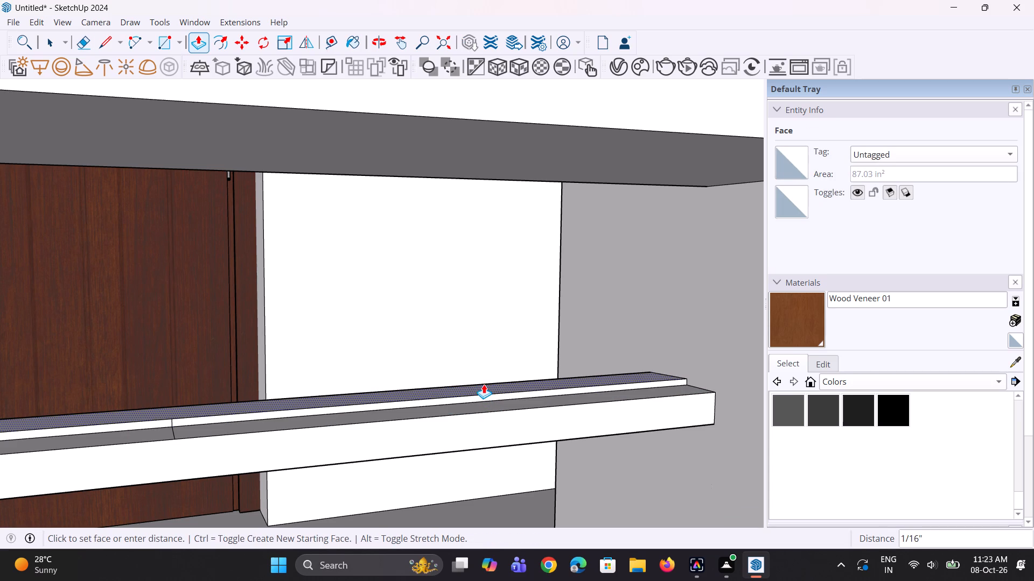
click(483, 381)
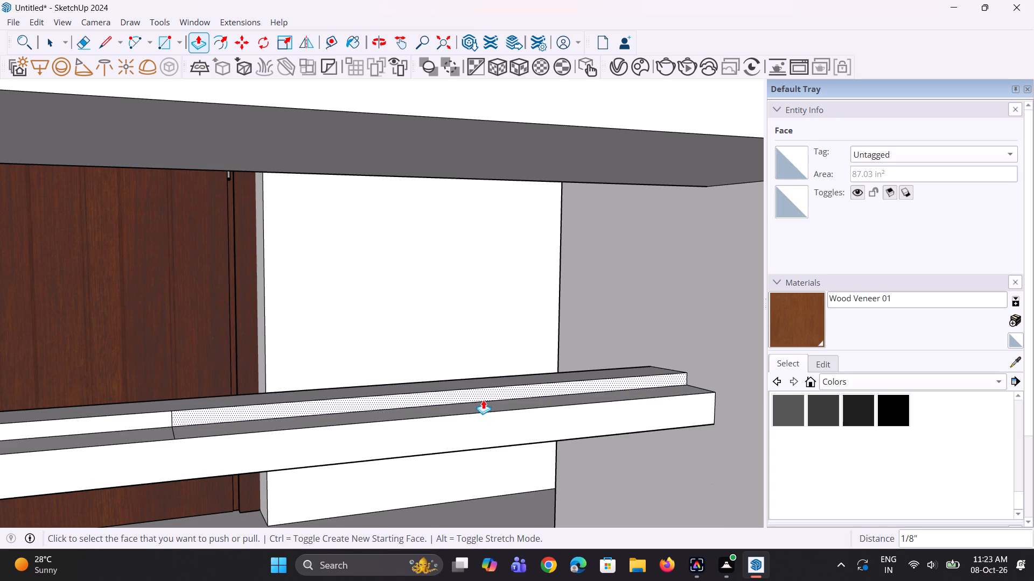
double_click(483, 404)
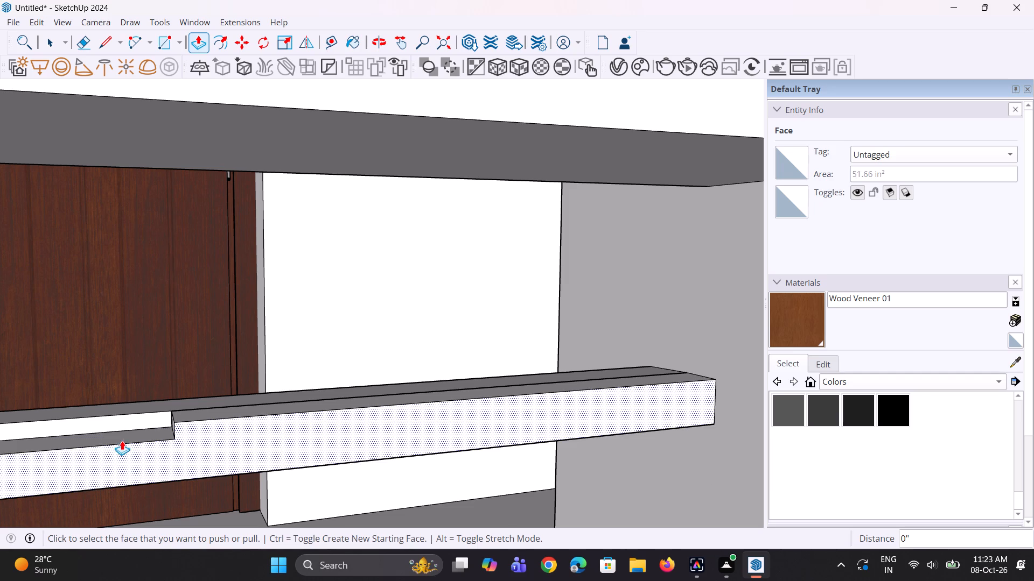
double_click(122, 439)
scroll(359, 421, down, 10)
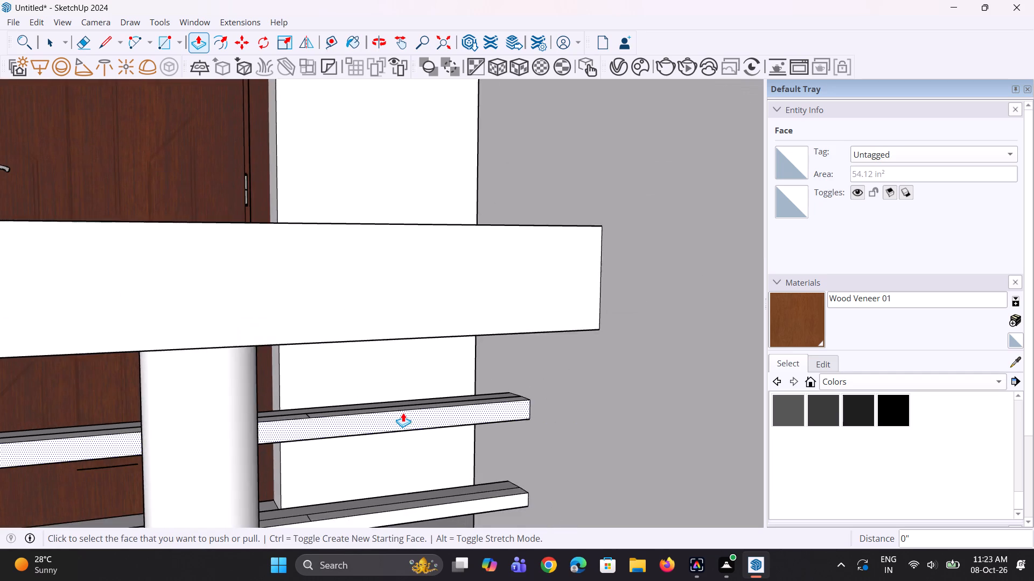
scroll(404, 413, down, 14)
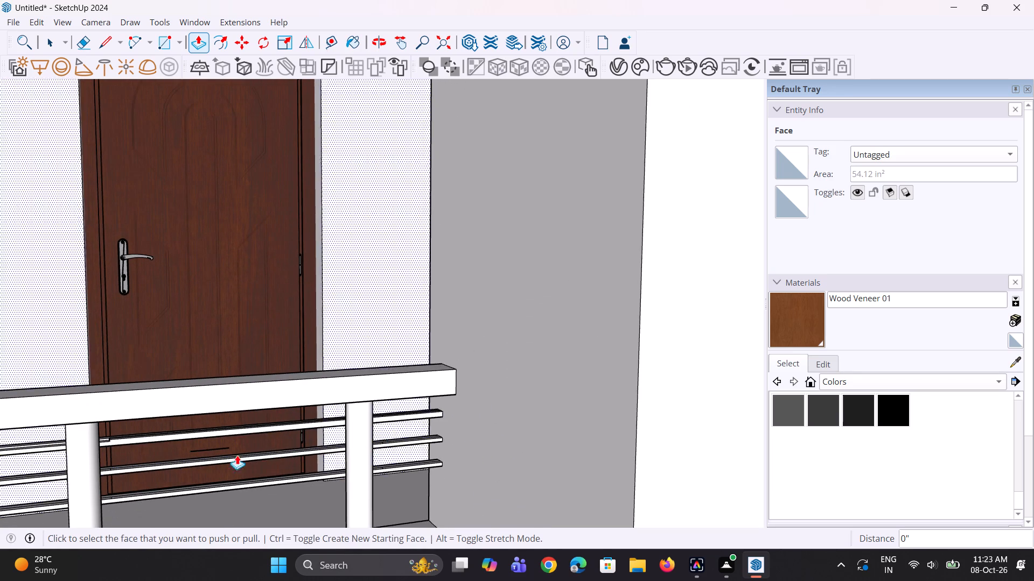
scroll(43, 455, up, 6)
scroll(174, 421, up, 2)
scroll(222, 416, up, 3)
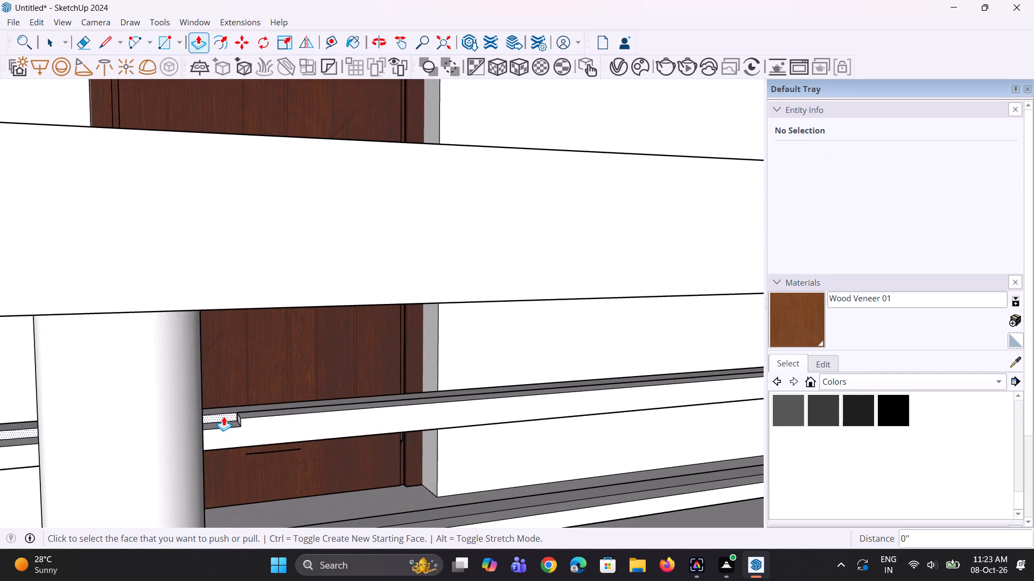
scroll(226, 423, up, 3)
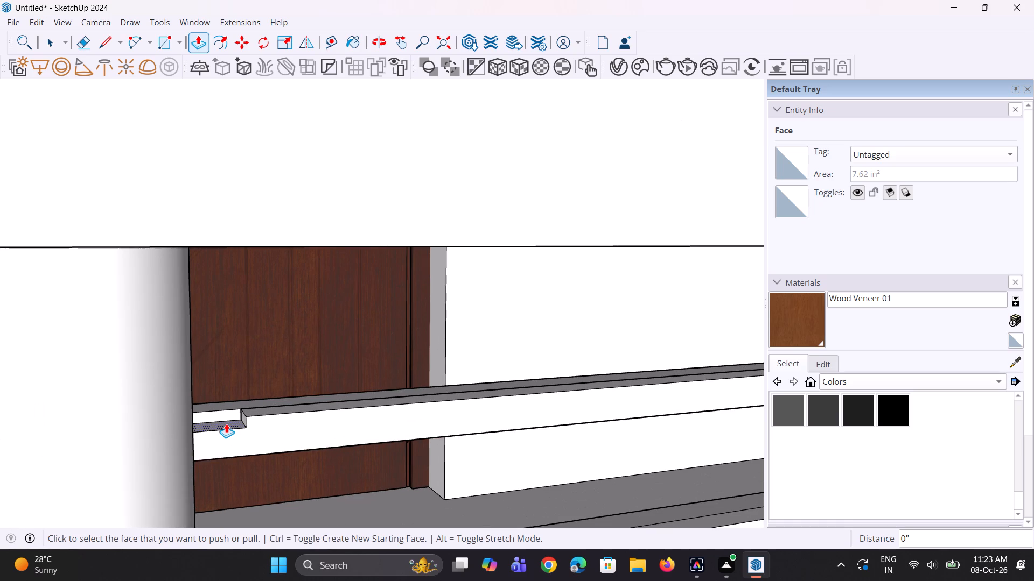
double_click(226, 423)
Raise the back and front top strips of the middle intermediate rail by the same 1/8" near the side wall.
scroll(315, 412, down, 16)
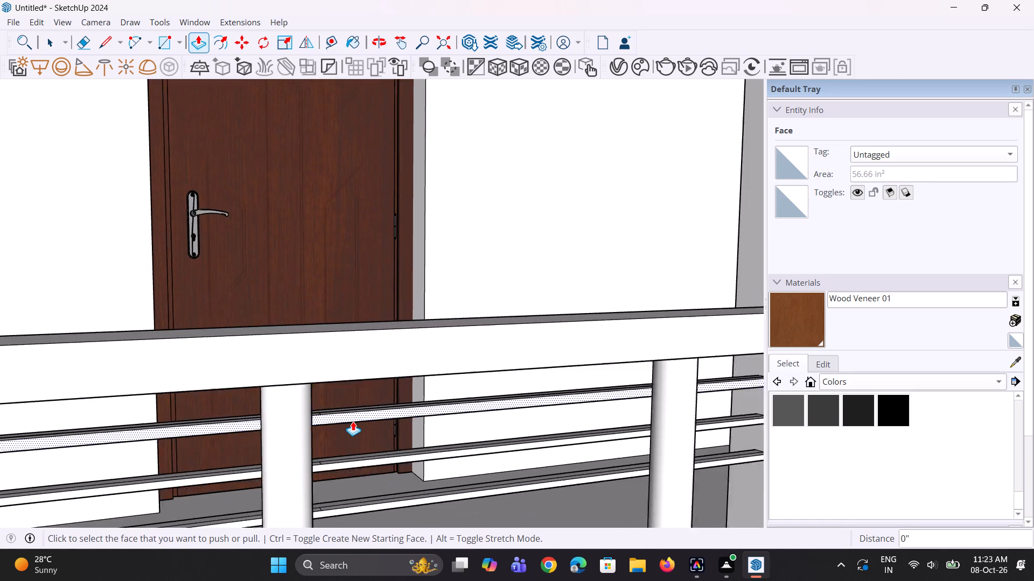
scroll(353, 421, down, 8)
scroll(72, 425, up, 5)
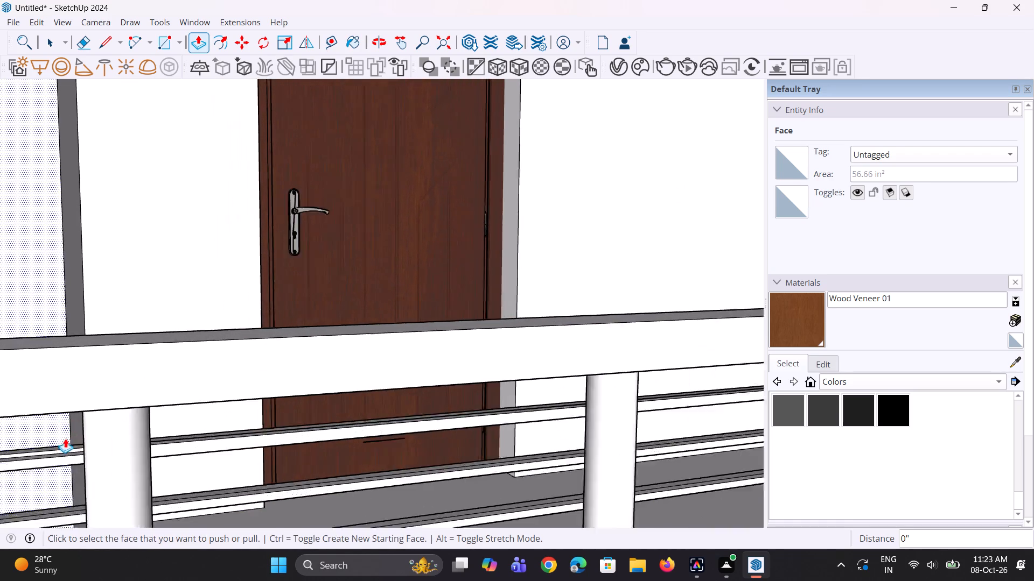
scroll(65, 438, up, 2)
scroll(292, 484, down, 1)
scroll(244, 422, down, 4)
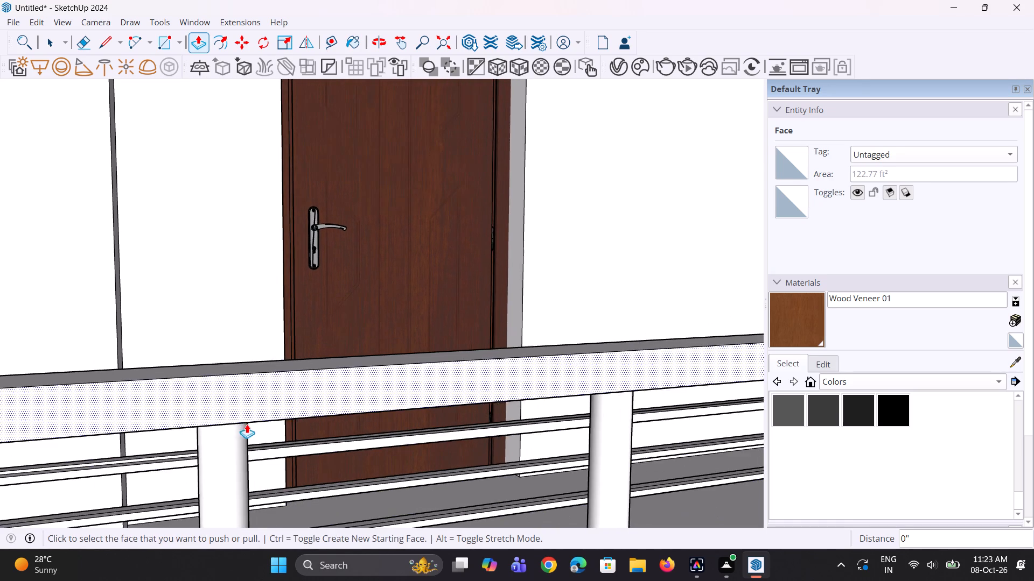
scroll(230, 456, down, 3)
scroll(455, 447, down, 3)
scroll(402, 442, down, 3)
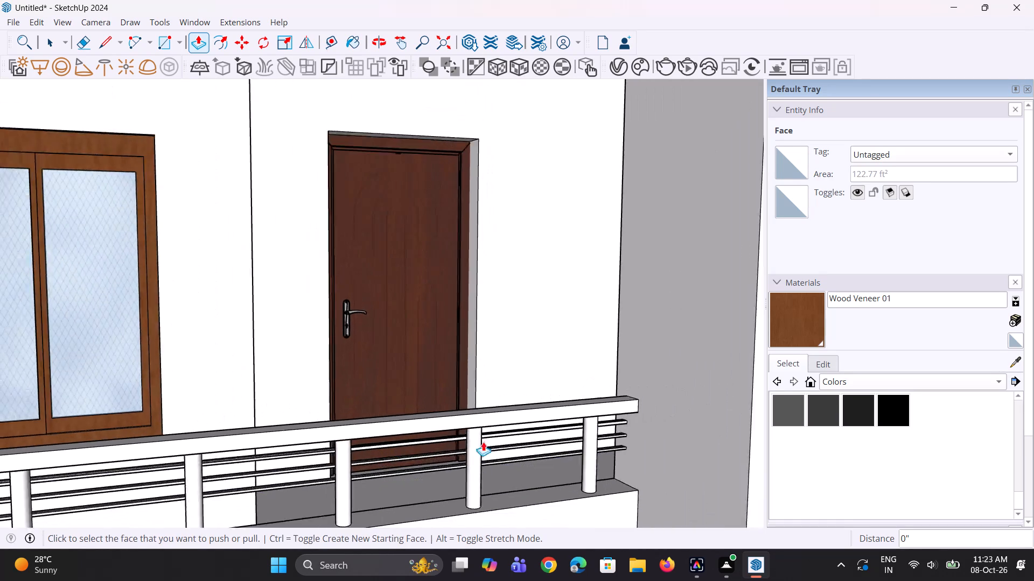
scroll(656, 417, up, 13)
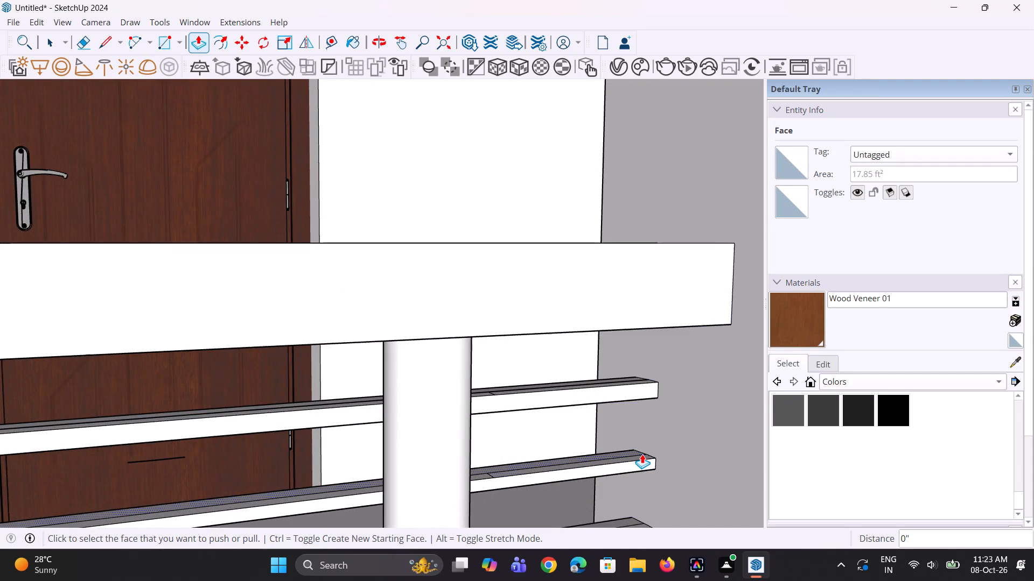
double_click(642, 454)
double_click(630, 458)
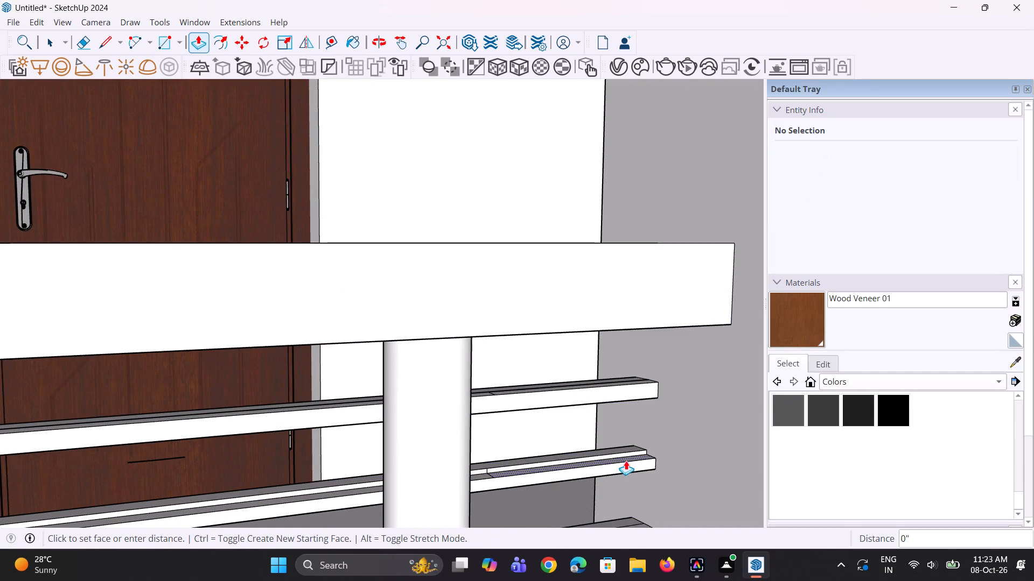
scroll(519, 477, up, 6)
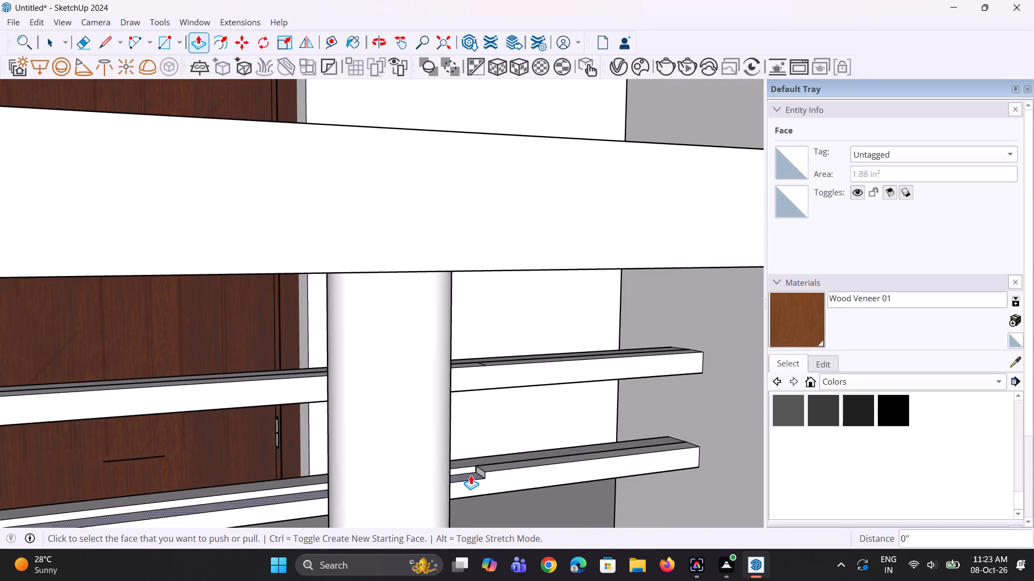
double_click(471, 475)
Raise the remaining lower front strips on top of the middle intermediate rail by 1/8" in front of the door and beyond it.
scroll(372, 441, down, 7)
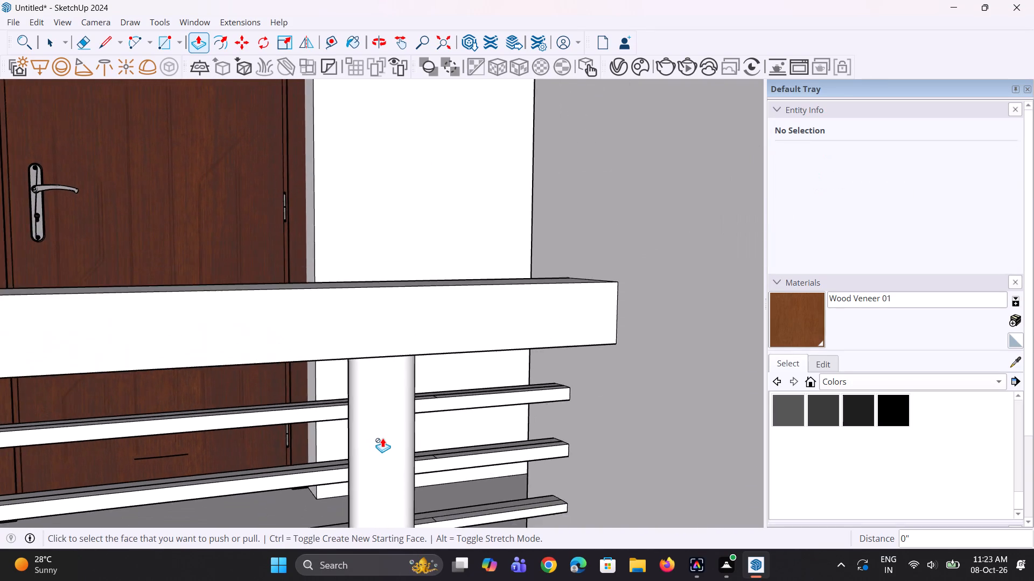
scroll(382, 438, down, 8)
scroll(186, 478, up, 8)
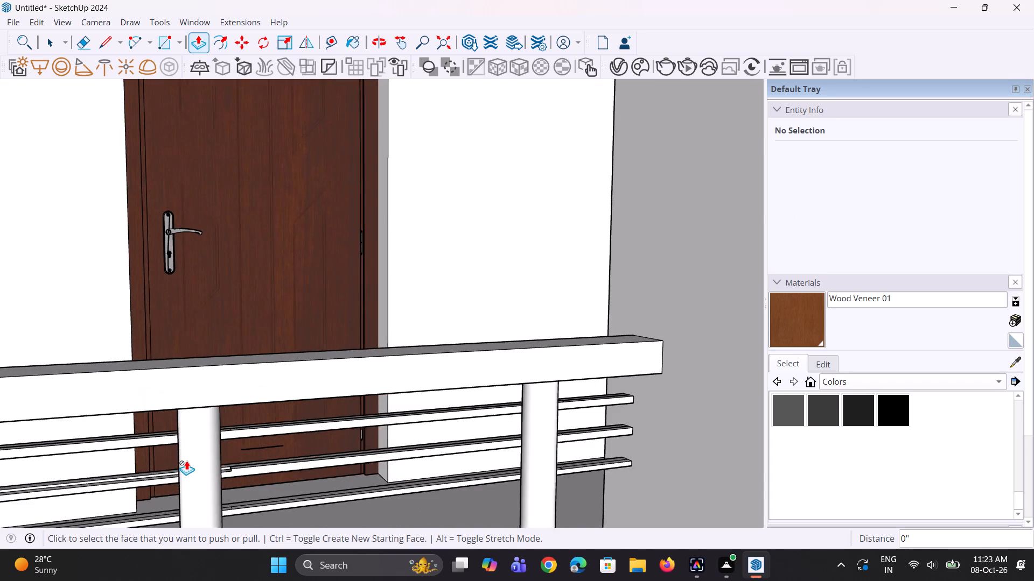
scroll(186, 460, up, 7)
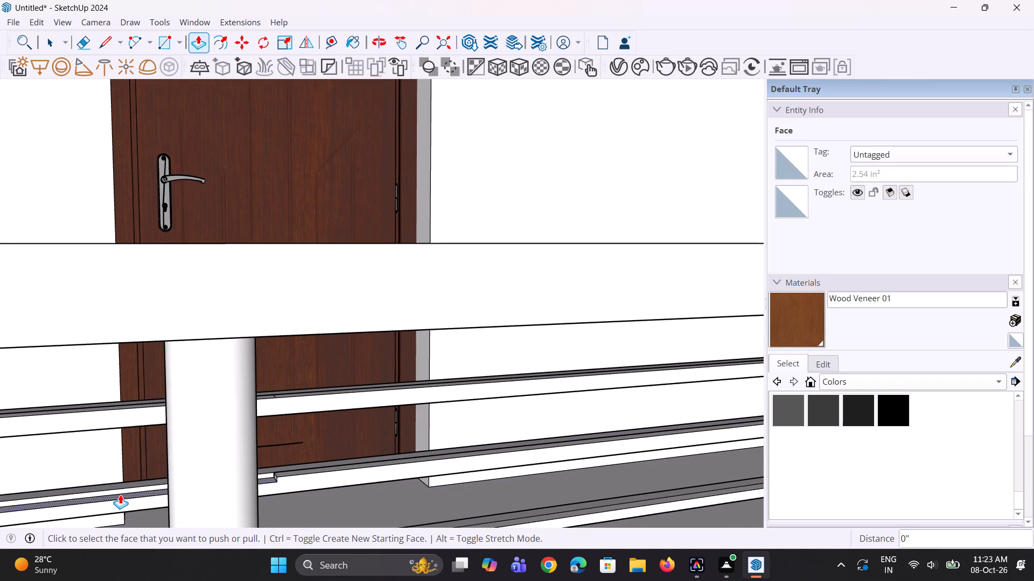
scroll(119, 494, up, 7)
double_click(120, 497)
scroll(148, 450, down, 6)
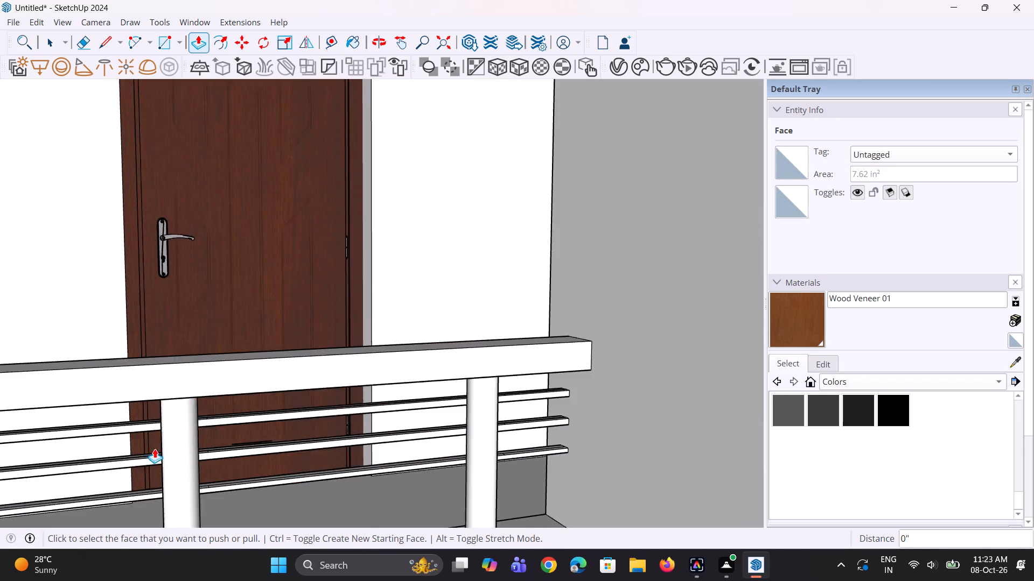
scroll(155, 449, down, 2)
scroll(203, 467, down, 14)
scroll(53, 466, up, 8)
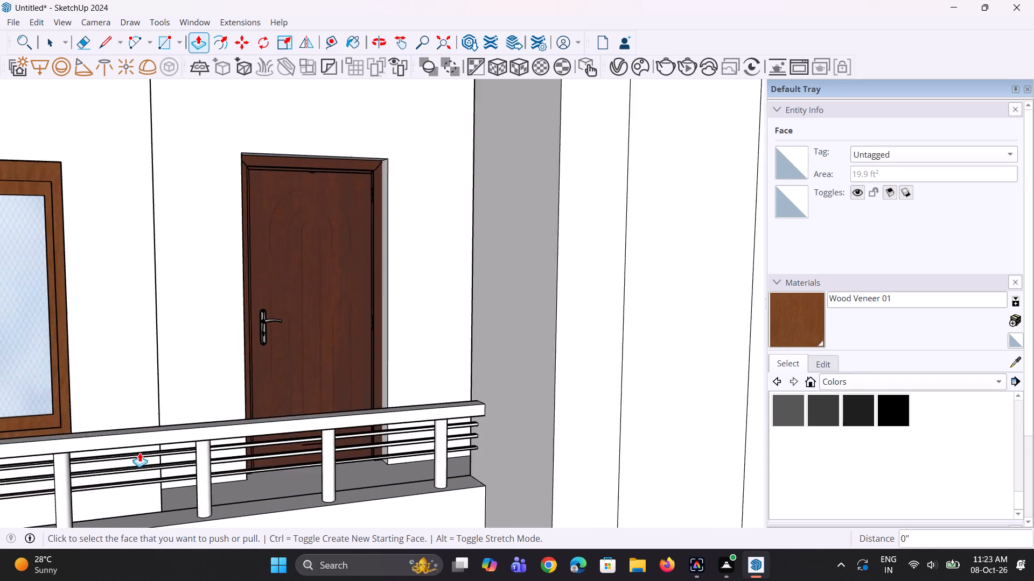
scroll(139, 452, up, 6)
middle_drag(160, 452, 162, 458)
scroll(177, 499, up, 4)
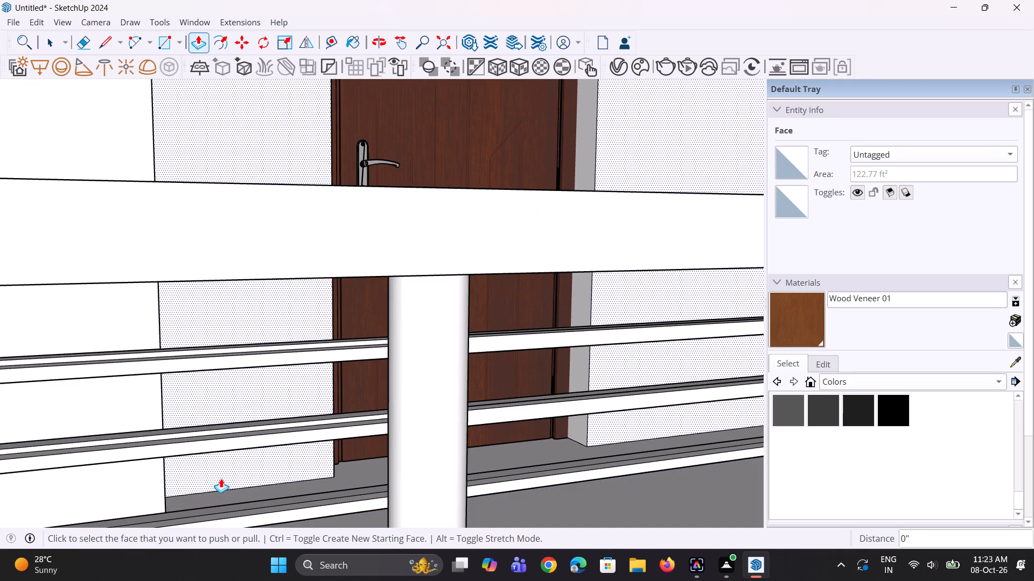
scroll(274, 428, up, 1)
double_click(273, 433)
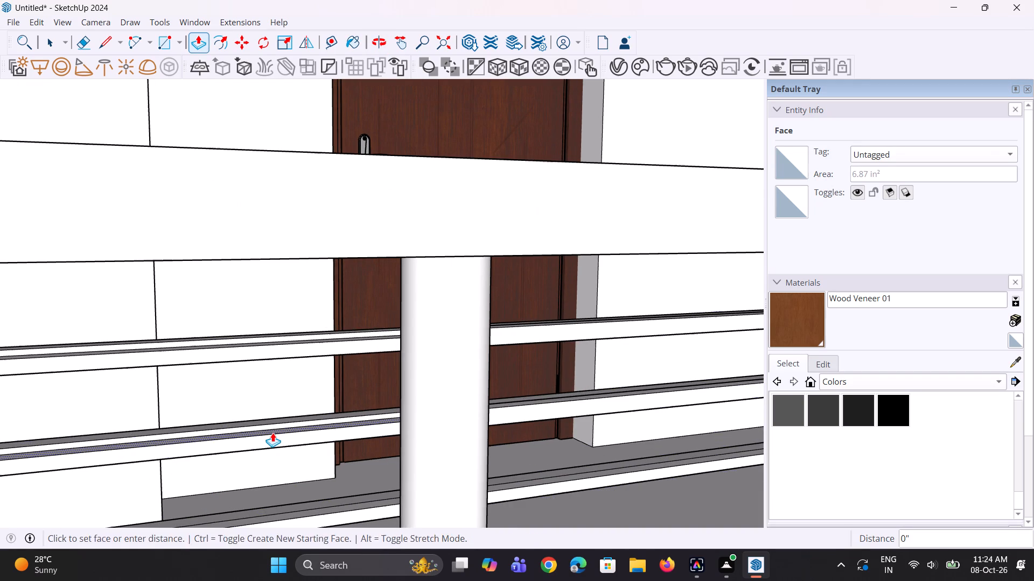
Raise the leftover lower top strips of the top and middle intermediate rails by 1/8" between the door and the window.
scroll(287, 423, down, 5)
scroll(315, 364, up, 2)
middle_drag(316, 364, 312, 406)
scroll(321, 378, up, 3)
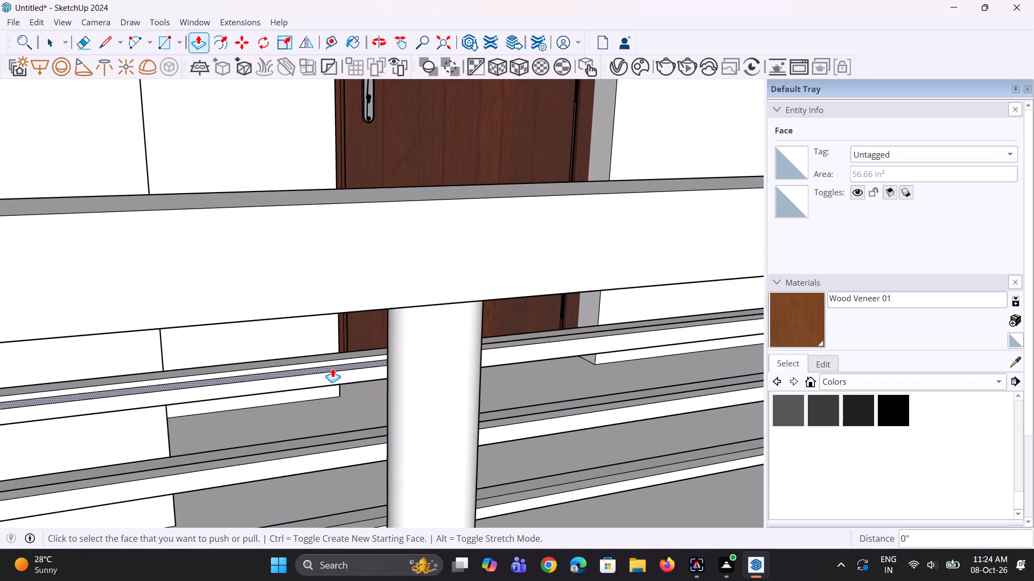
double_click(332, 368)
scroll(333, 356, down, 8)
middle_drag(342, 395, 337, 408)
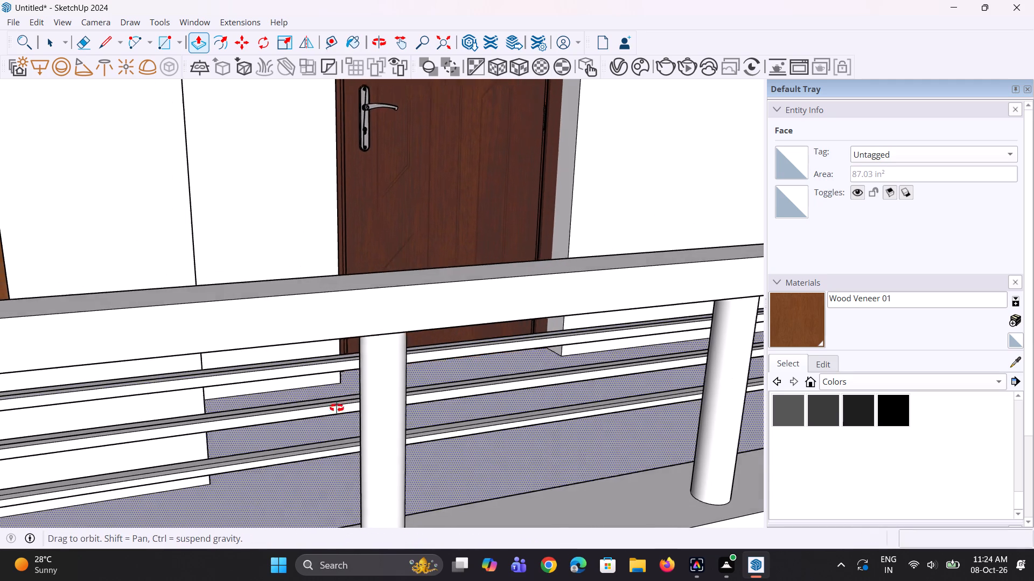
middle_drag(337, 408, 332, 414)
scroll(332, 408, down, 4)
scroll(46, 444, up, 1)
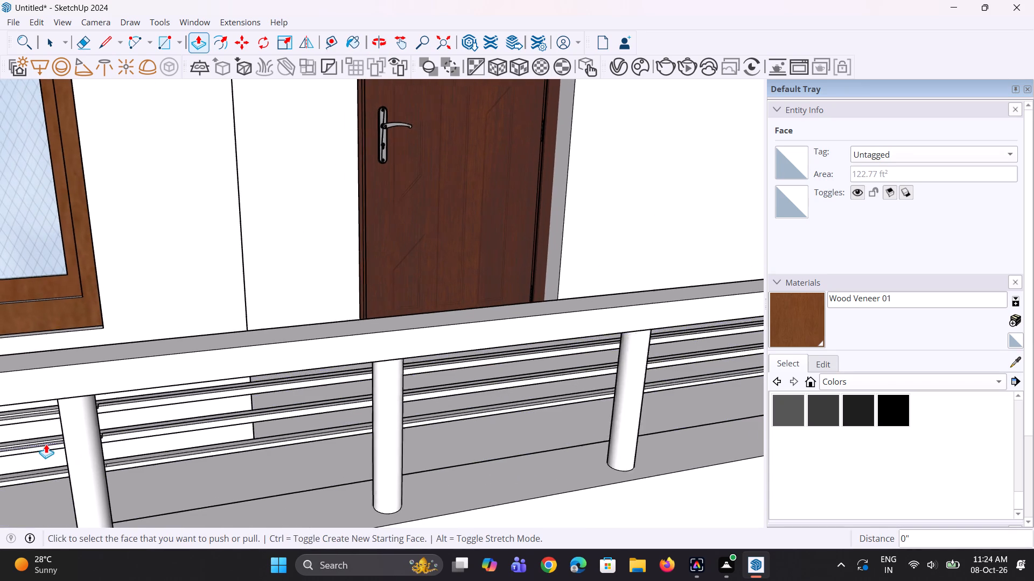
scroll(46, 444, up, 6)
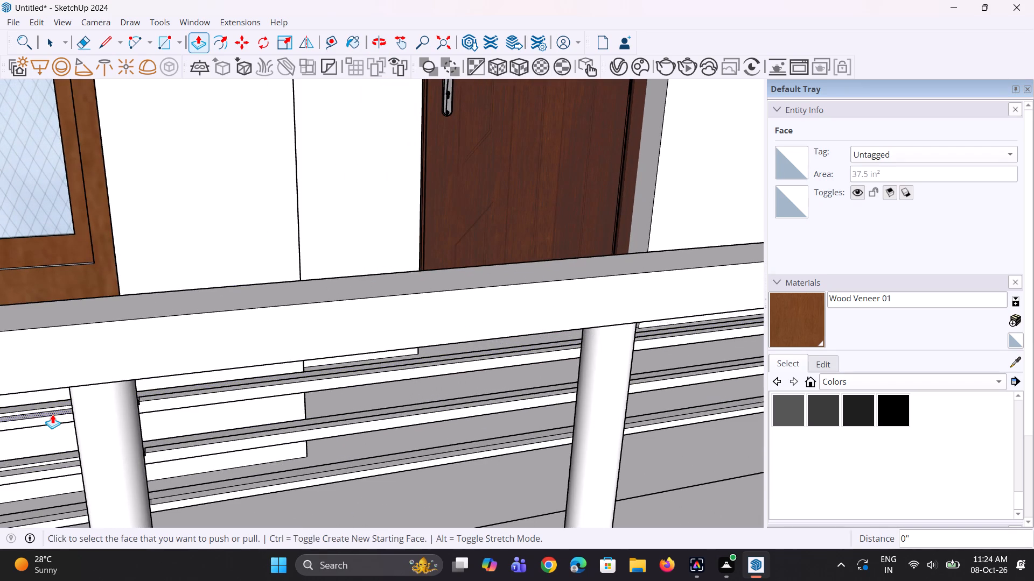
double_click(52, 414)
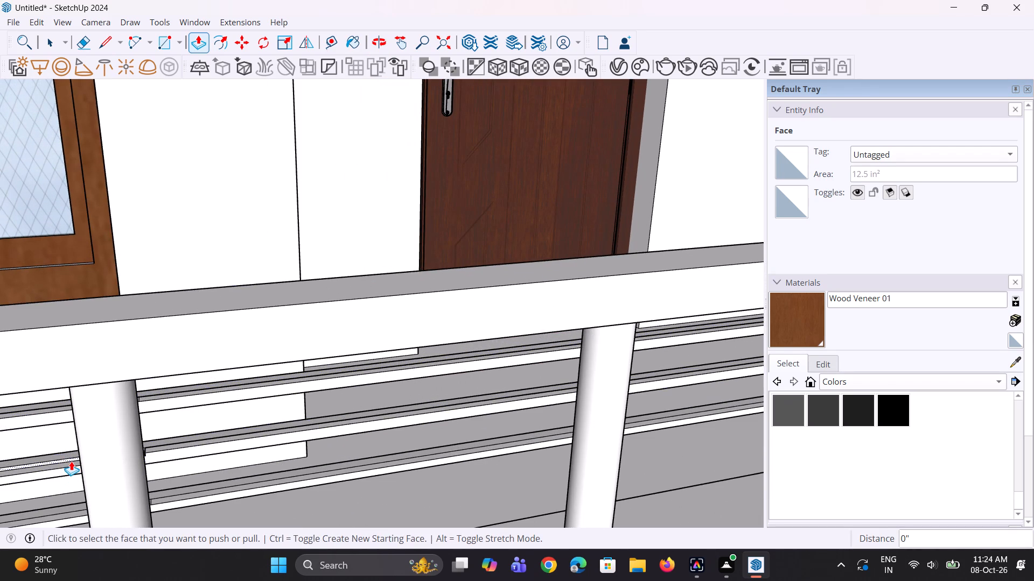
double_click(71, 462)
Raise the front and back top strips of the bottom intermediate rail by 1/8" along the railing between window and door.
scroll(338, 374, down, 7)
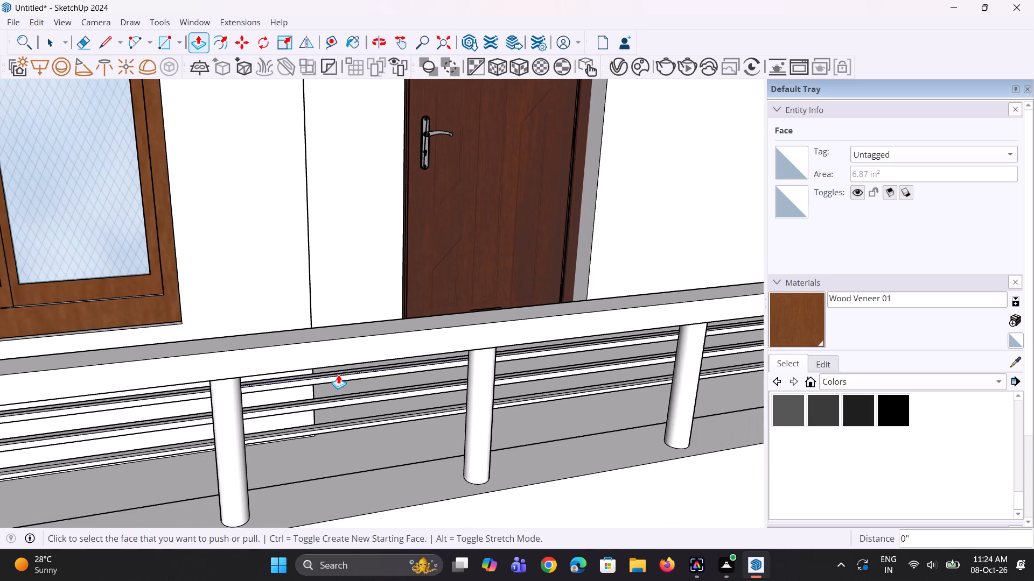
scroll(339, 375, down, 4)
scroll(48, 460, up, 3)
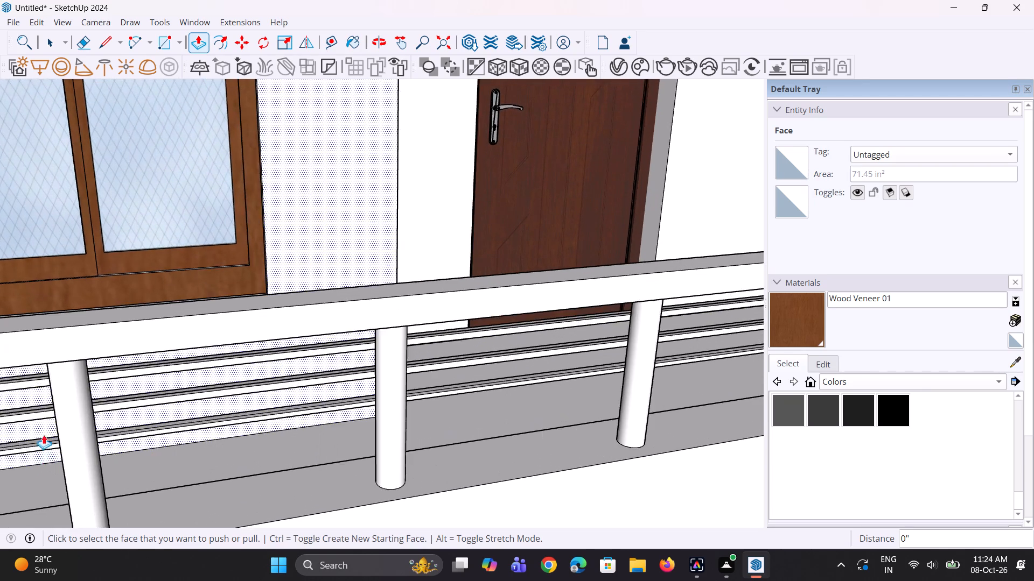
scroll(44, 434, up, 3)
double_click(282, 421)
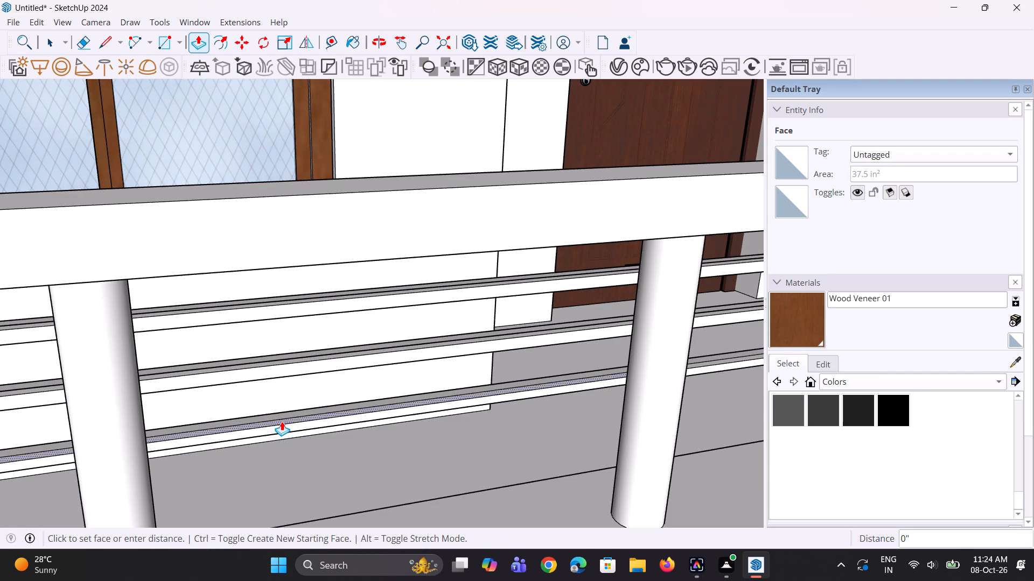
double_click(286, 413)
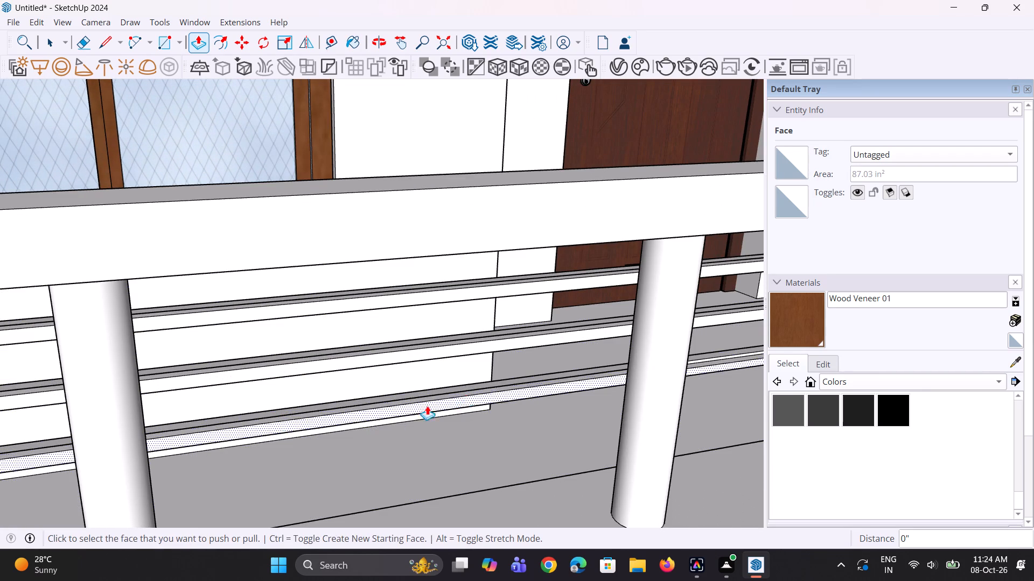
scroll(391, 401, down, 2)
scroll(693, 360, up, 4)
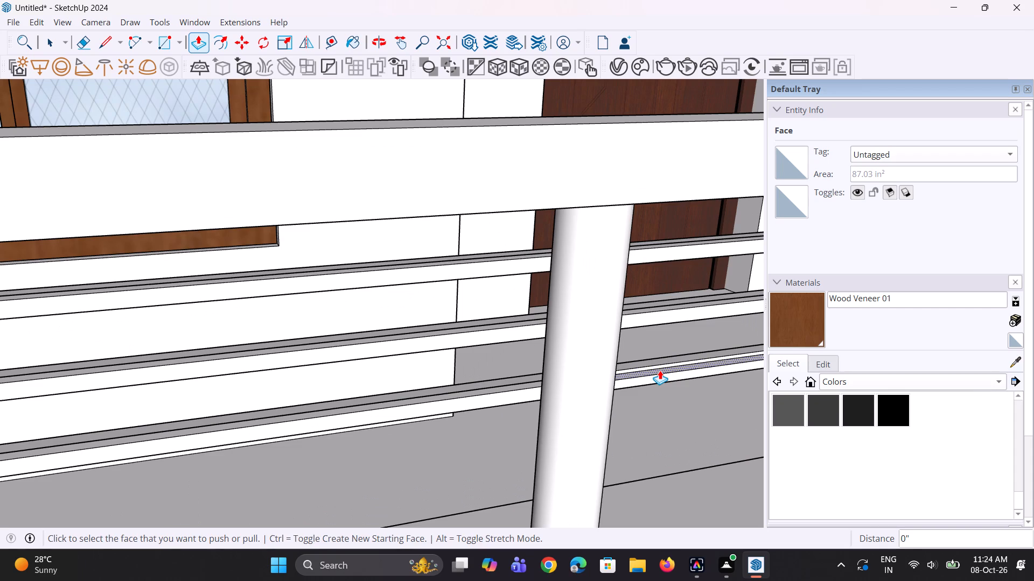
double_click(660, 370)
Raise the lower front top strip of the bottom intermediate rail by the same 1/8" beside the post in front of the door.
scroll(460, 392, down, 10)
scroll(367, 400, down, 2)
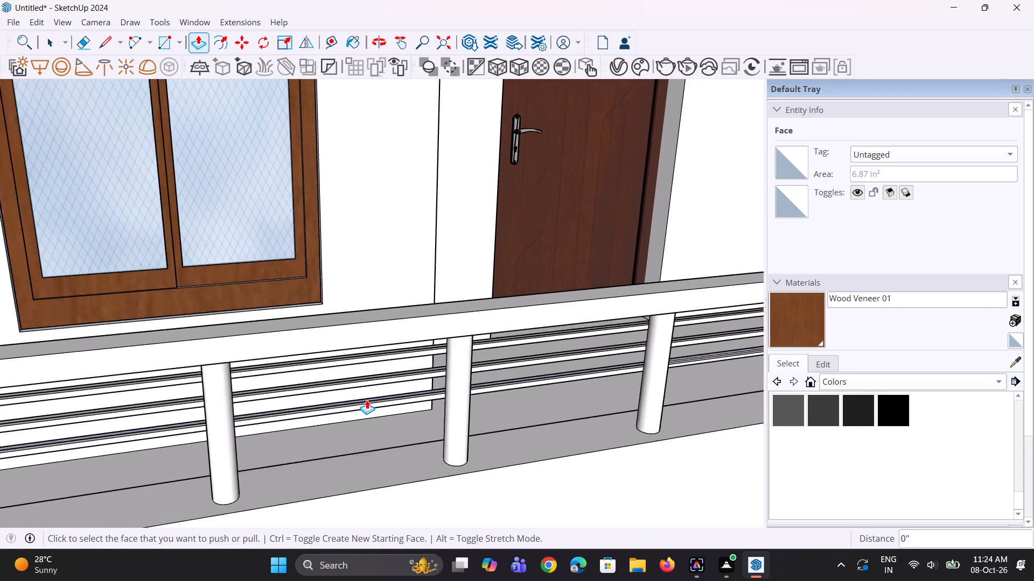
scroll(367, 400, down, 1)
scroll(670, 349, up, 11)
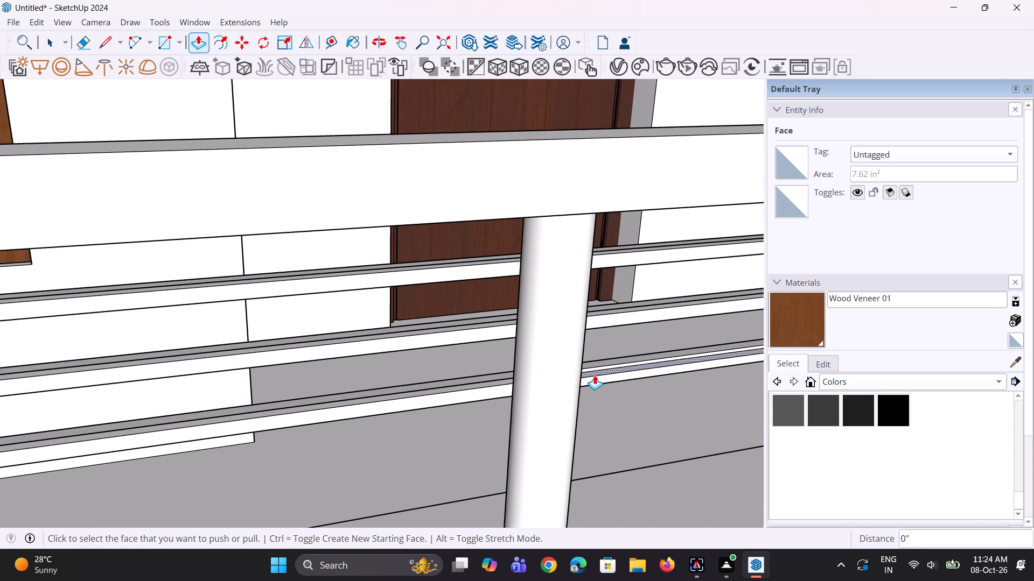
double_click(595, 375)
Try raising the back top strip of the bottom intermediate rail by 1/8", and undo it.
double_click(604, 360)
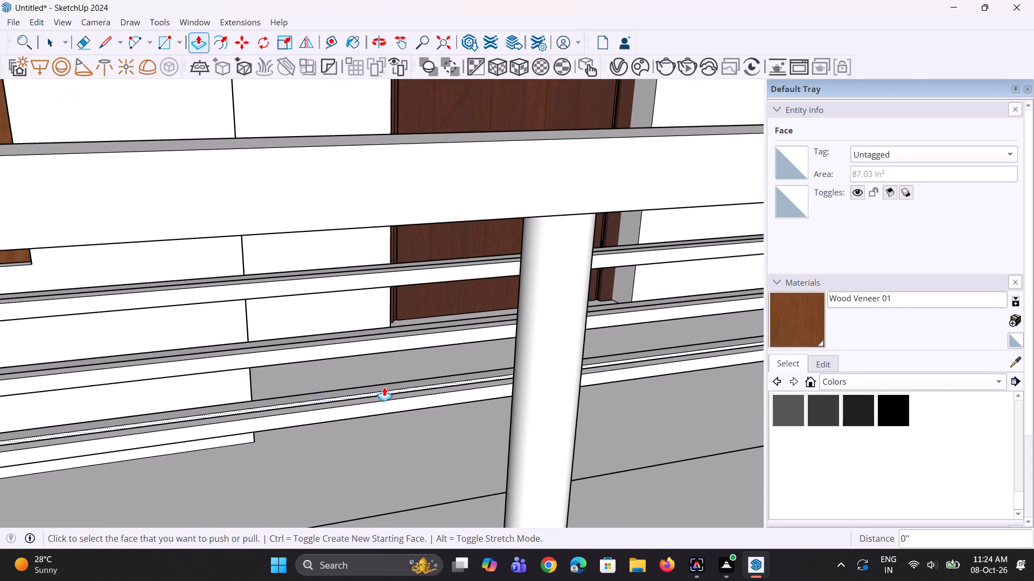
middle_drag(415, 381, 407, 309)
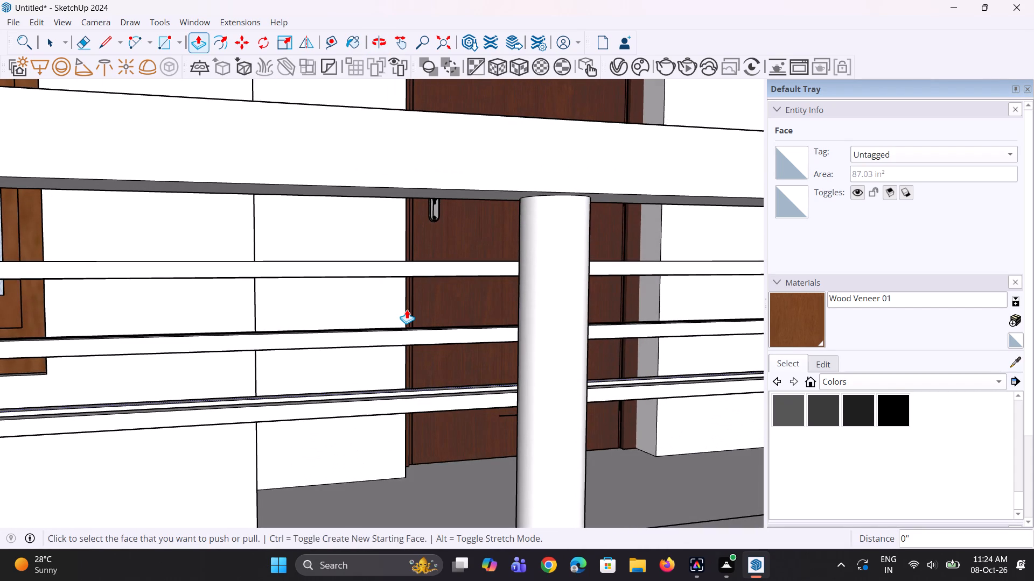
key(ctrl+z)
Raise the remaining lower front top strips of the bottom intermediate rail by 1/8" in front of the door and near the side wall.
scroll(366, 378, down, 7)
middle_drag(591, 416, 592, 416)
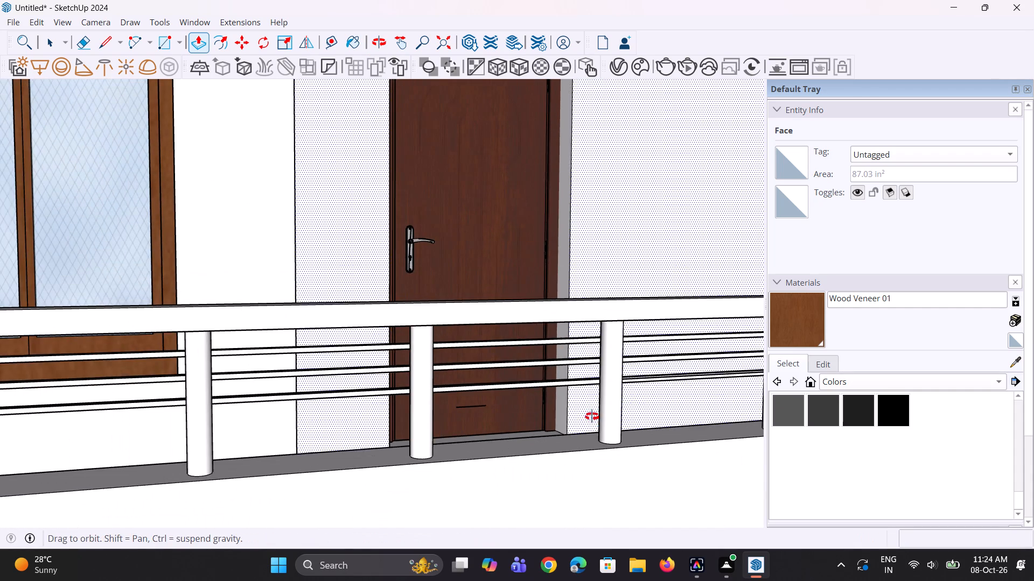
middle_drag(592, 416, 566, 490)
scroll(648, 363, up, 10)
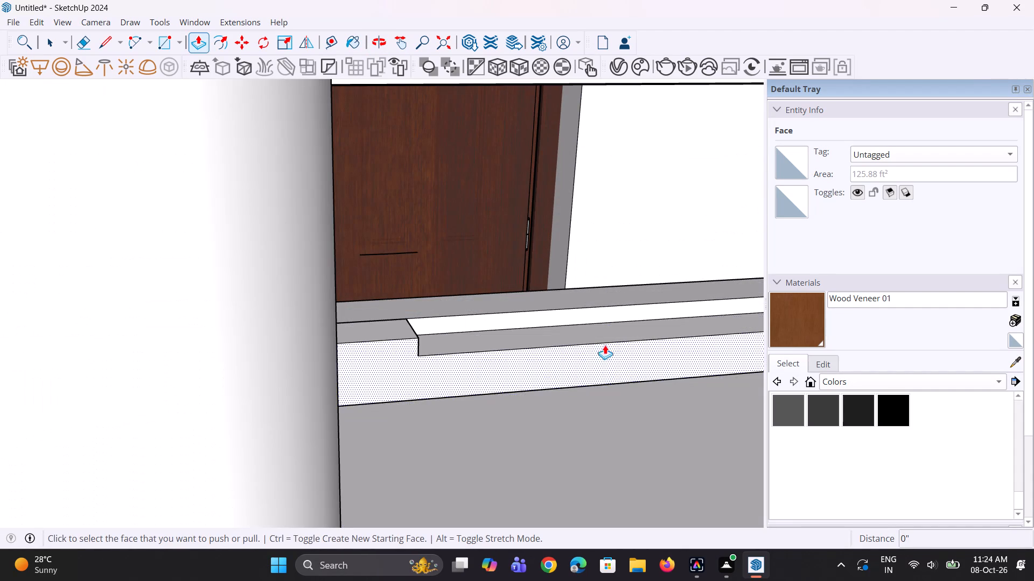
double_click(603, 337)
scroll(425, 403, down, 12)
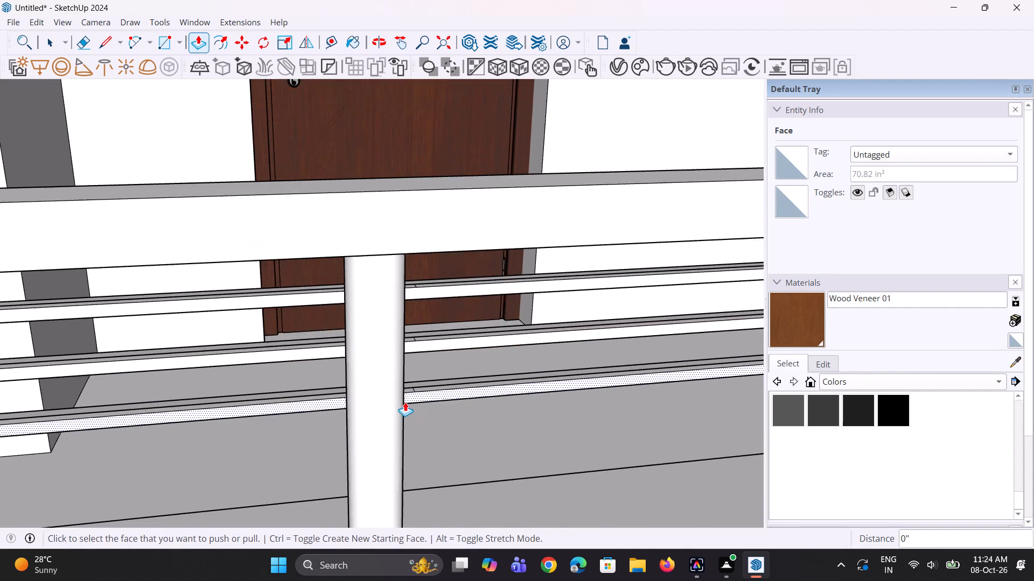
scroll(405, 402, down, 6)
scroll(725, 389, up, 11)
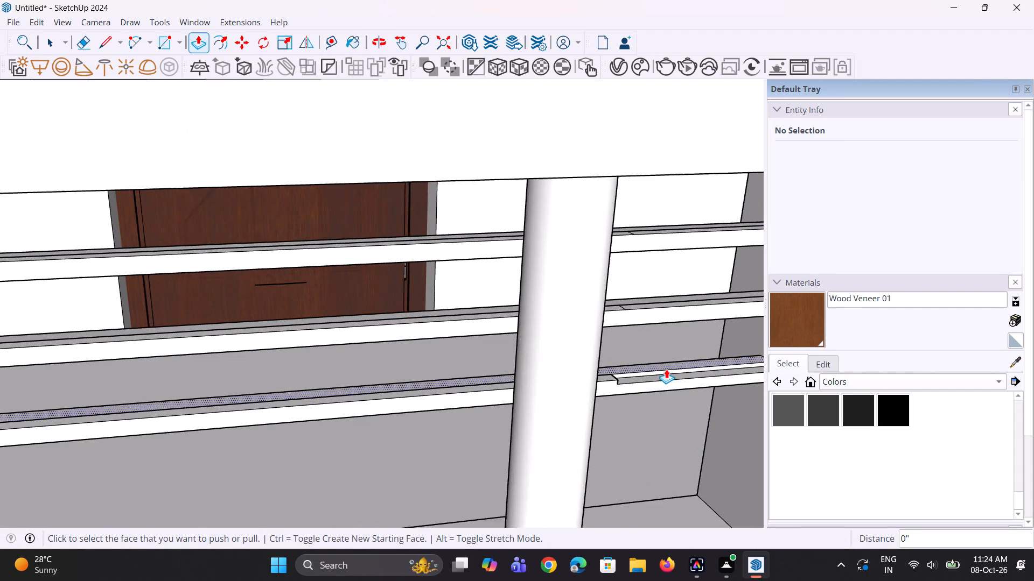
double_click(649, 378)
scroll(649, 378, down, 2)
Erase the short seam lines across the tops of the bottom, middle and top intermediate rails beside the last post near the side wall.
key(e)
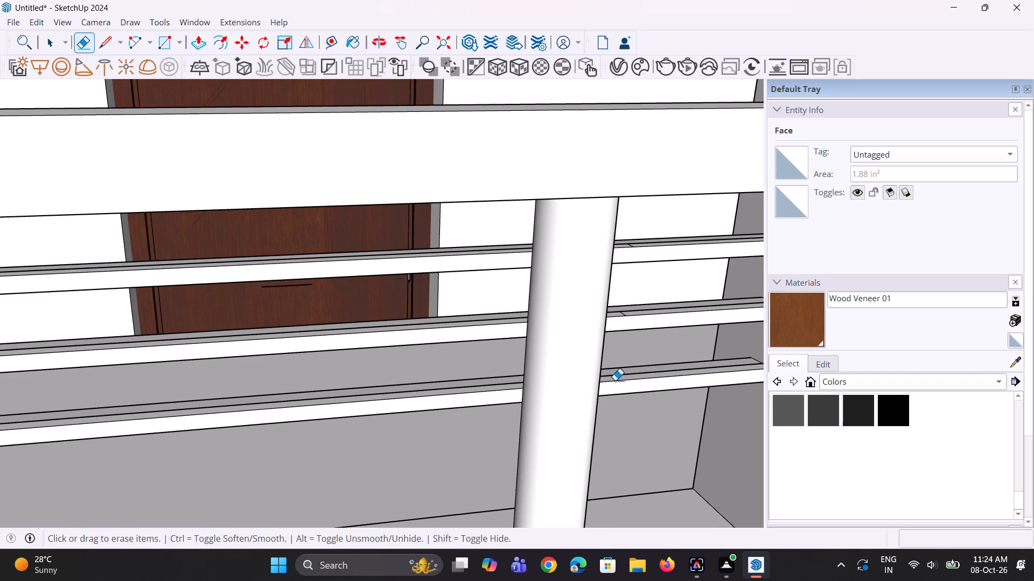
scroll(615, 380, up, 5)
click(616, 377)
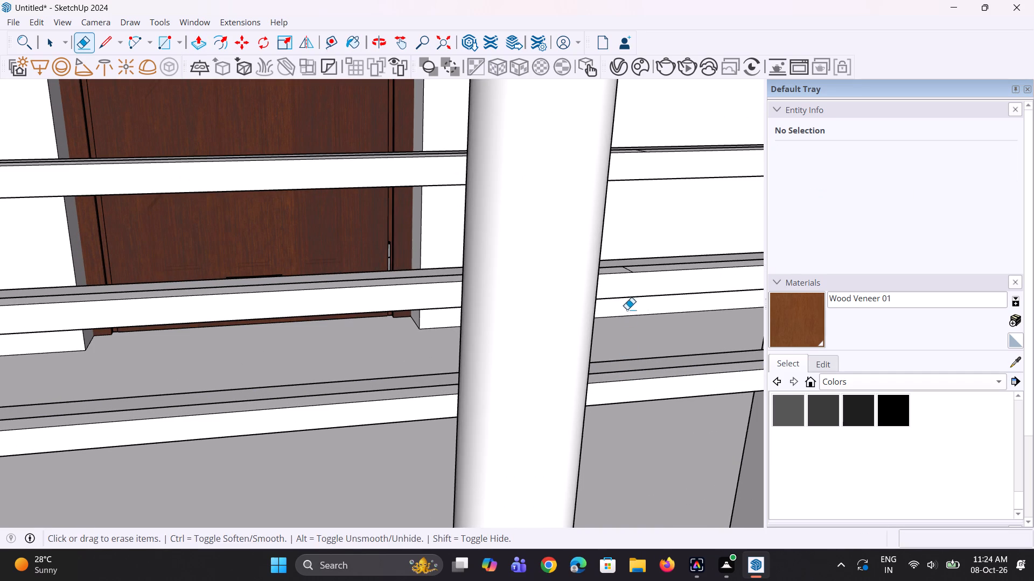
scroll(629, 295, up, 2)
click(630, 265)
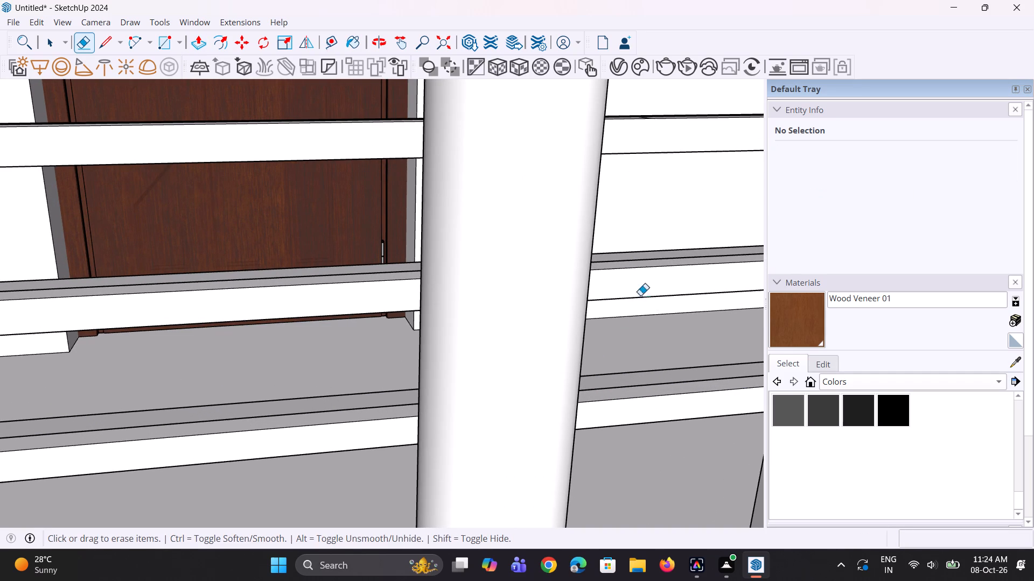
scroll(462, 380, down, 7)
middle_drag(519, 328, 520, 364)
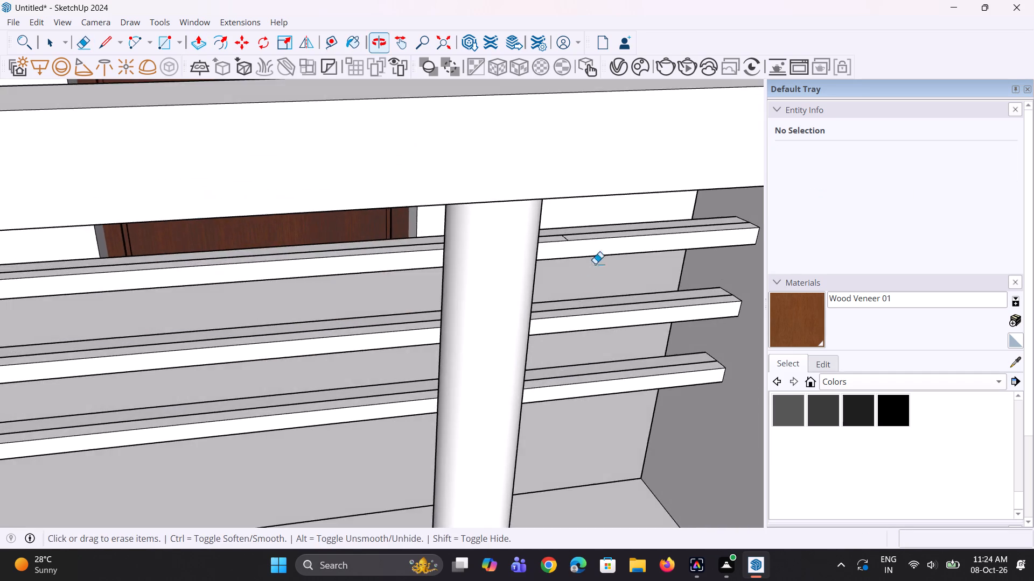
scroll(596, 260, up, 3)
scroll(574, 276, down, 8)
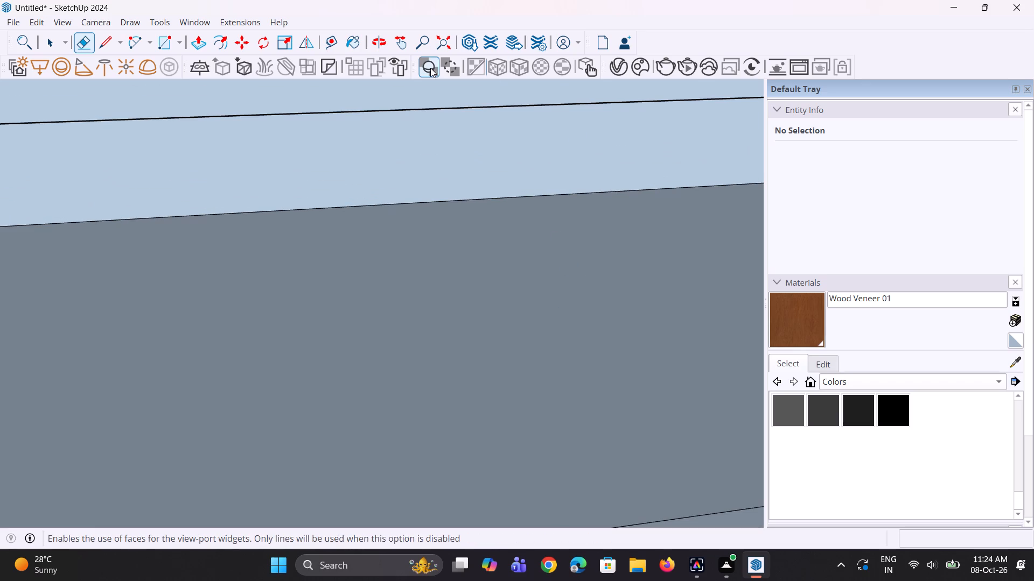
click(444, 48)
middle_drag(514, 381, 483, 388)
scroll(485, 287, up, 11)
middle_click(544, 325)
scroll(555, 279, up, 2)
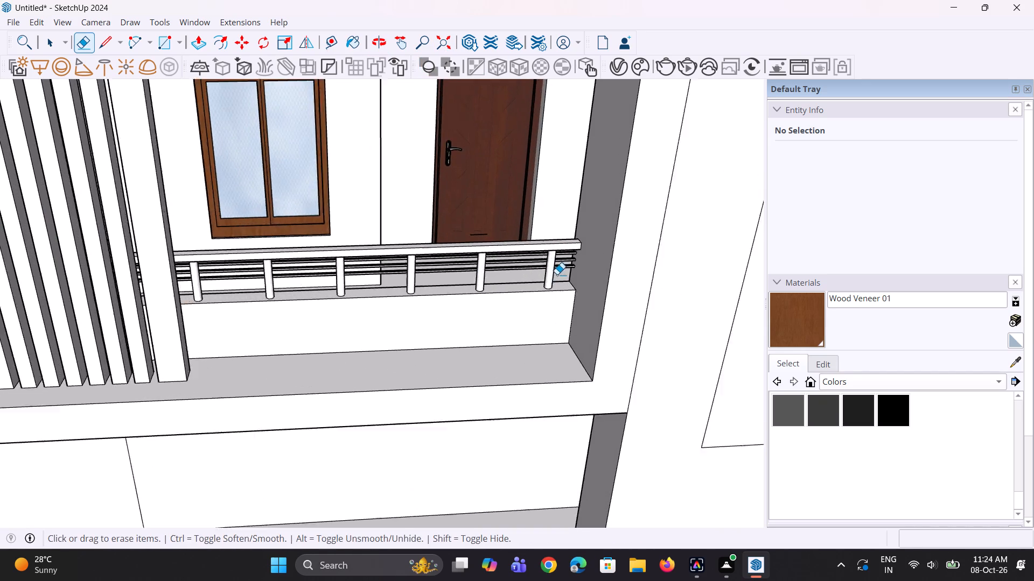
scroll(557, 274, up, 10)
middle_click(571, 250)
scroll(568, 247, up, 5)
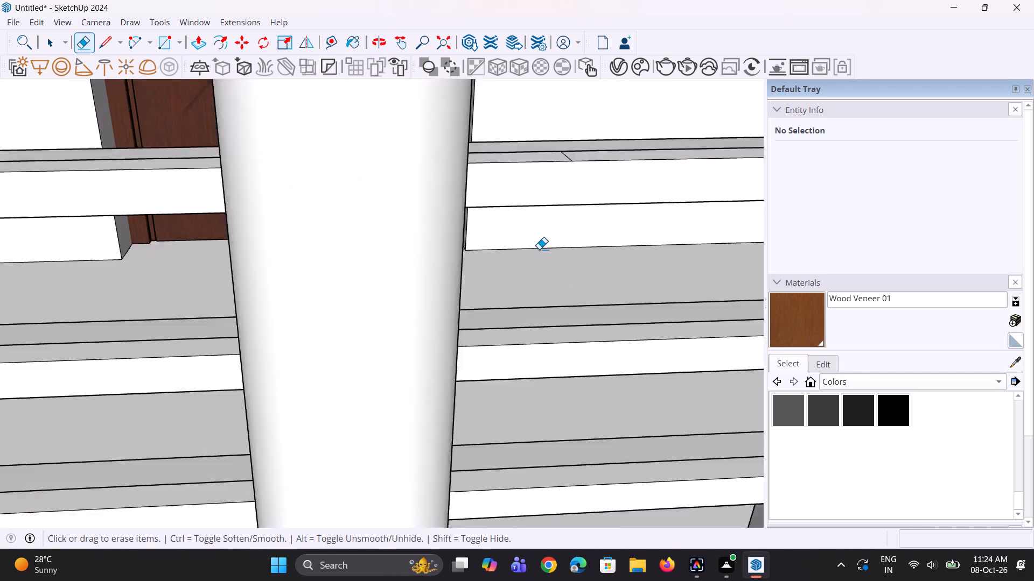
scroll(539, 249, up, 2)
scroll(547, 247, down, 2)
scroll(557, 199, up, 1)
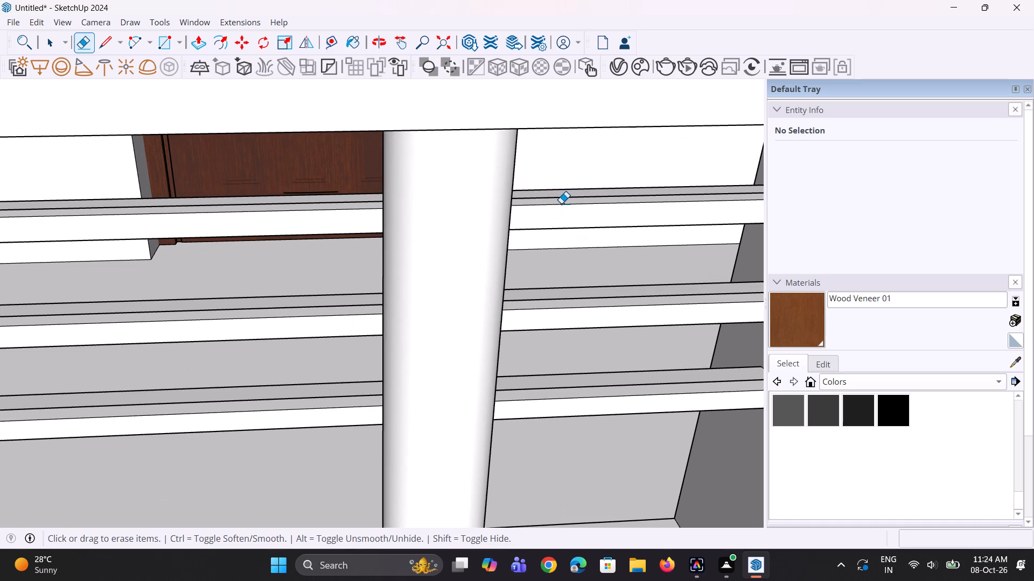
click(562, 202)
Erase the short seam lines across the tops of all three intermediate rails beside the next post, in front of the door.
scroll(564, 250, down, 2)
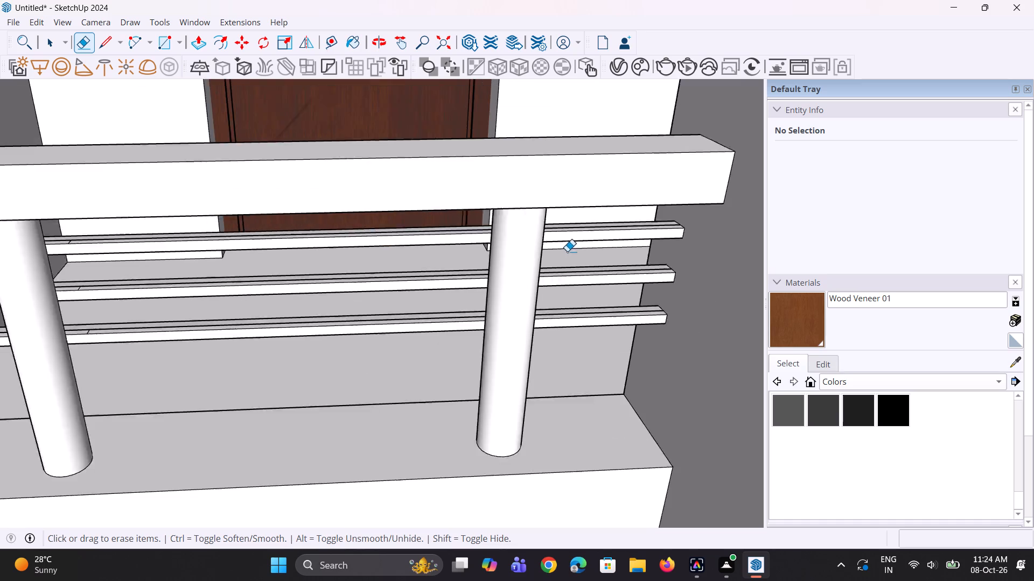
scroll(567, 251, down, 1)
scroll(135, 268, up, 1)
scroll(204, 232, up, 6)
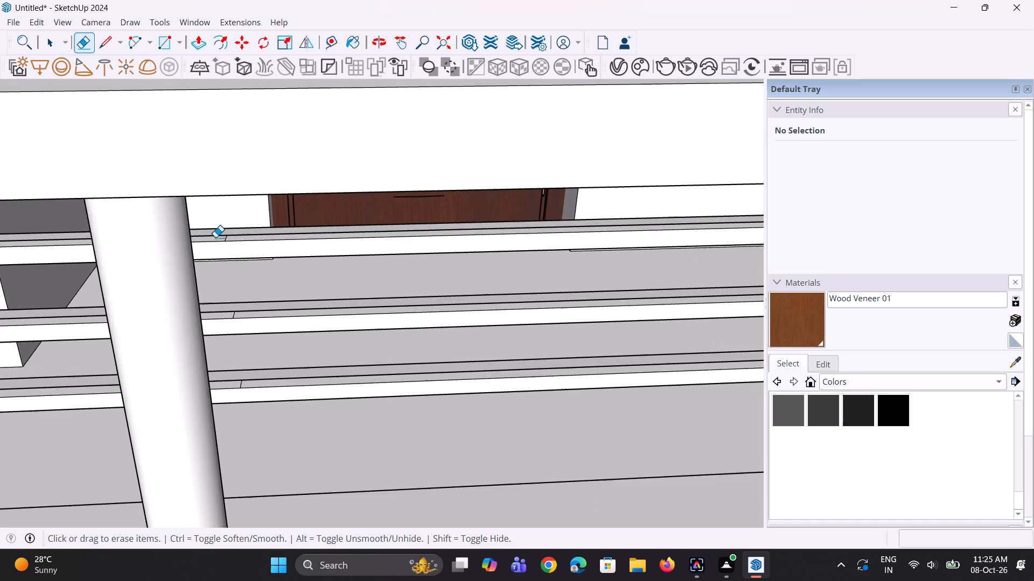
scroll(215, 237, up, 5)
click(229, 235)
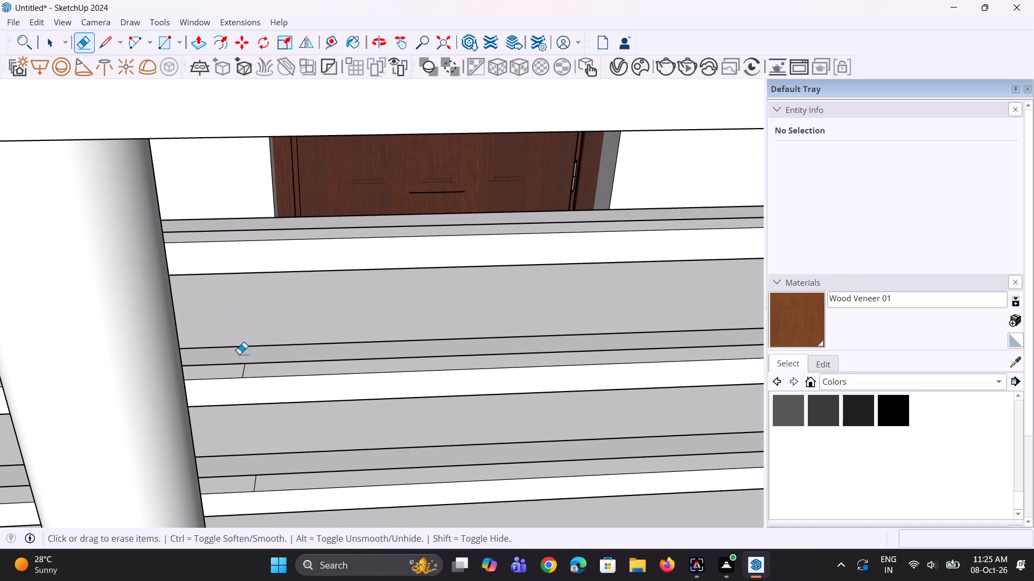
click(242, 370)
click(244, 370)
click(254, 485)
Inspect the intermediate rails along the railing from the window to the side wall for leftover seams and uneven strips.
scroll(386, 370, down, 5)
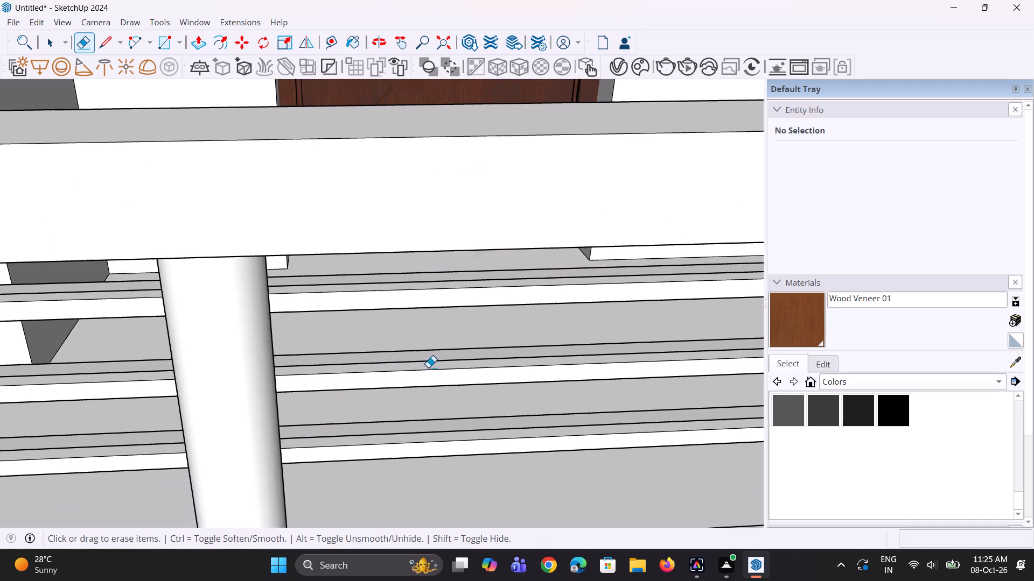
scroll(428, 367, down, 7)
scroll(97, 407, up, 2)
middle_drag(100, 401, 105, 396)
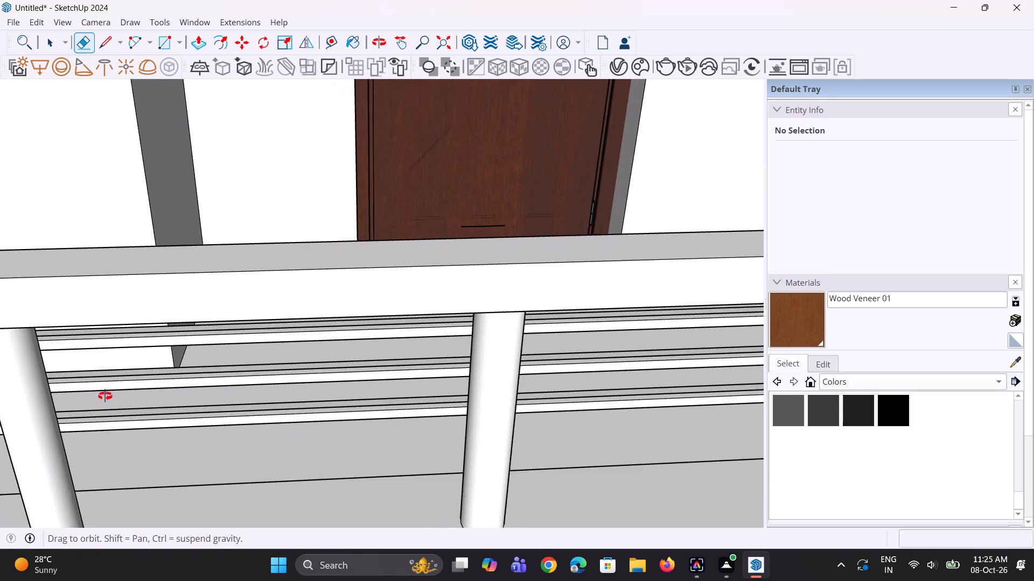
middle_drag(105, 396, 112, 368)
scroll(80, 343, up, 3)
scroll(171, 359, down, 3)
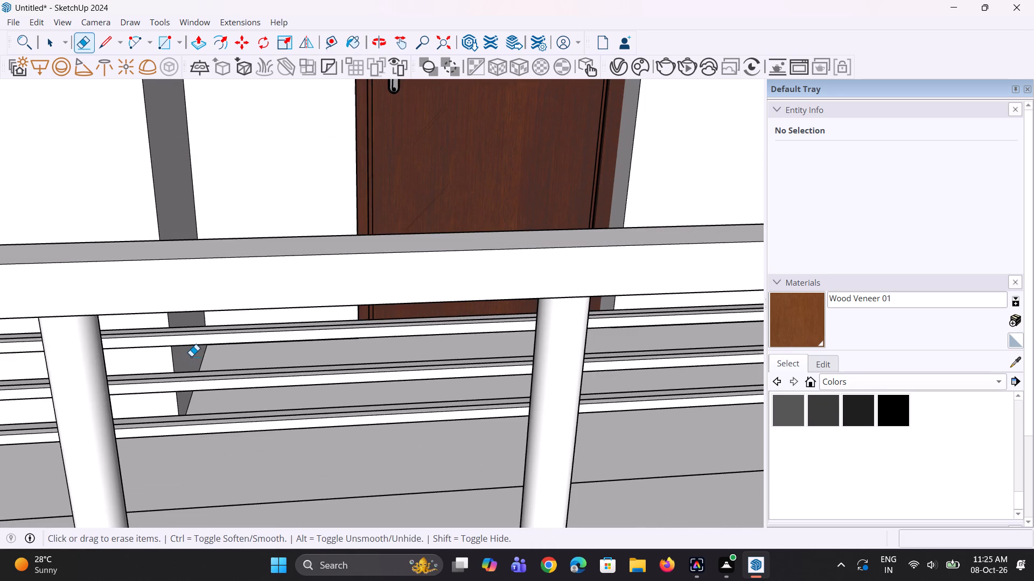
scroll(206, 364, down, 5)
middle_drag(96, 408, 165, 386)
scroll(147, 392, up, 13)
middle_drag(177, 379, 163, 401)
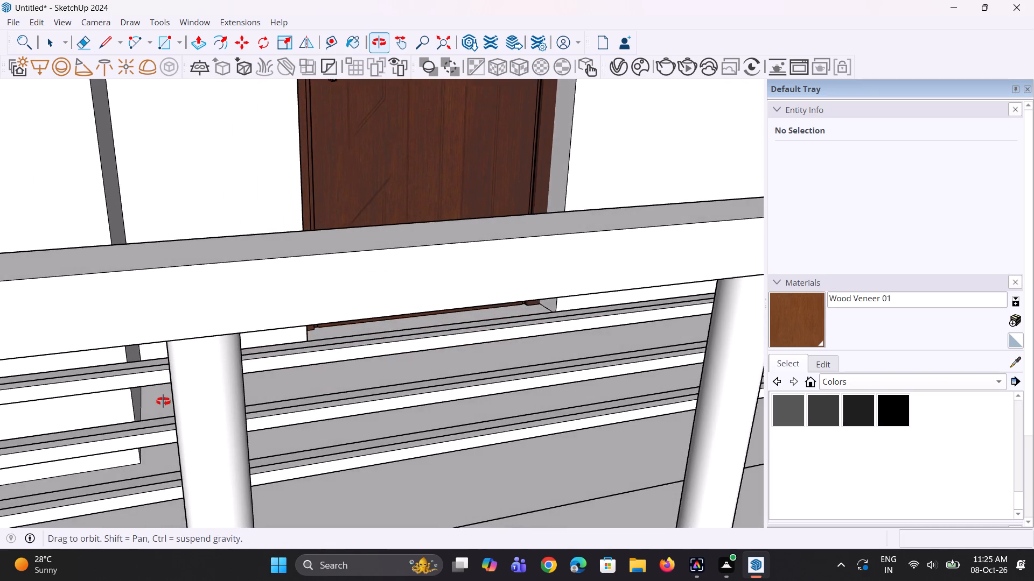
middle_drag(163, 401, 188, 382)
scroll(204, 382, down, 13)
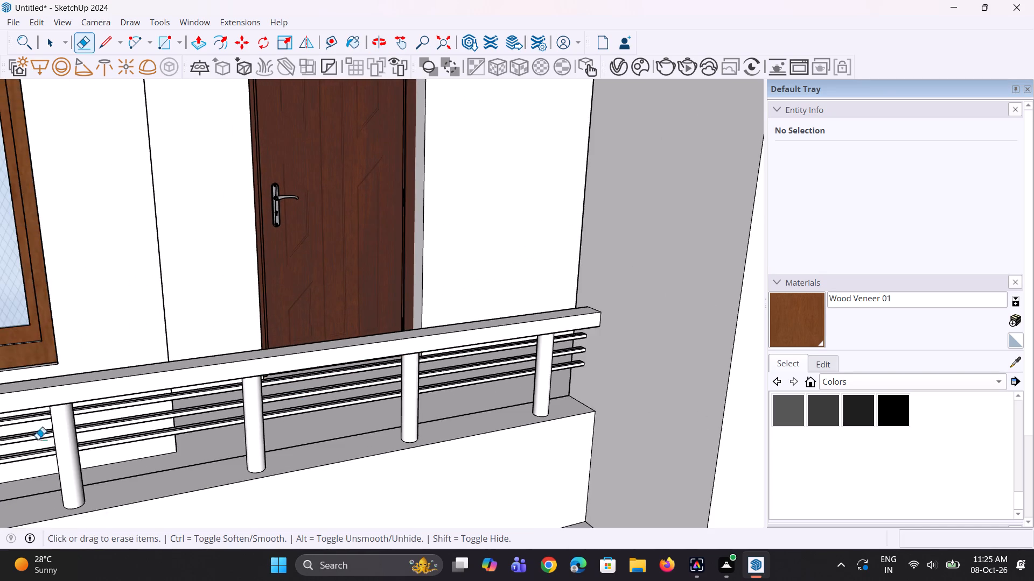
scroll(22, 440, up, 13)
middle_drag(138, 431, 135, 431)
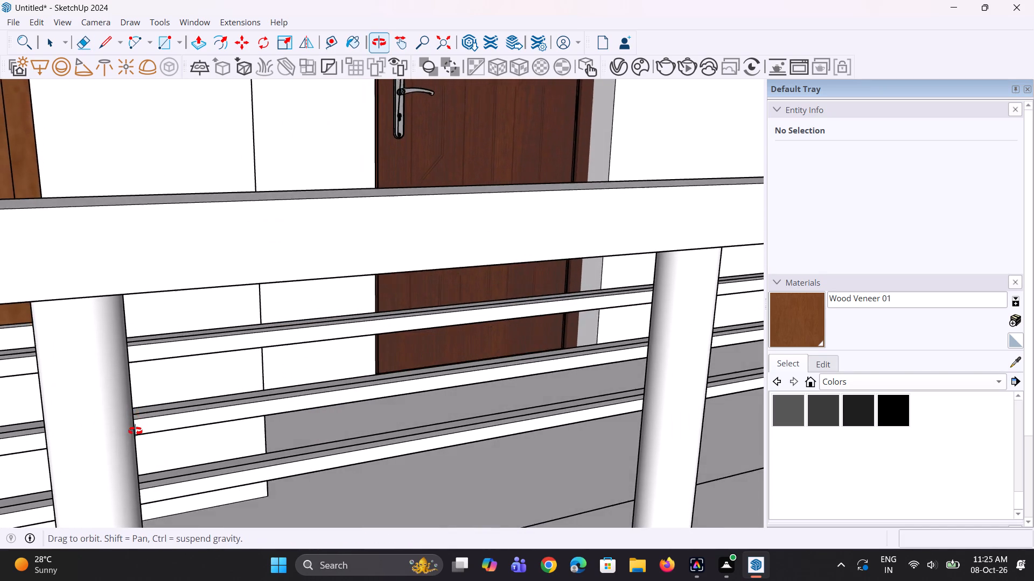
middle_drag(135, 431, 131, 440)
scroll(131, 440, down, 16)
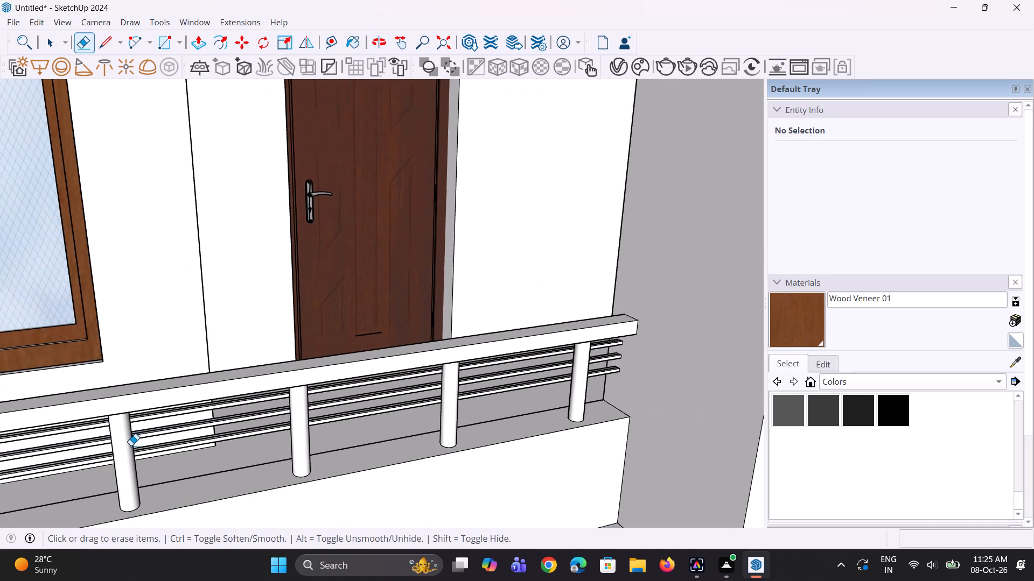
scroll(91, 477, up, 1)
middle_drag(91, 477, 107, 431)
scroll(370, 470, down, 3)
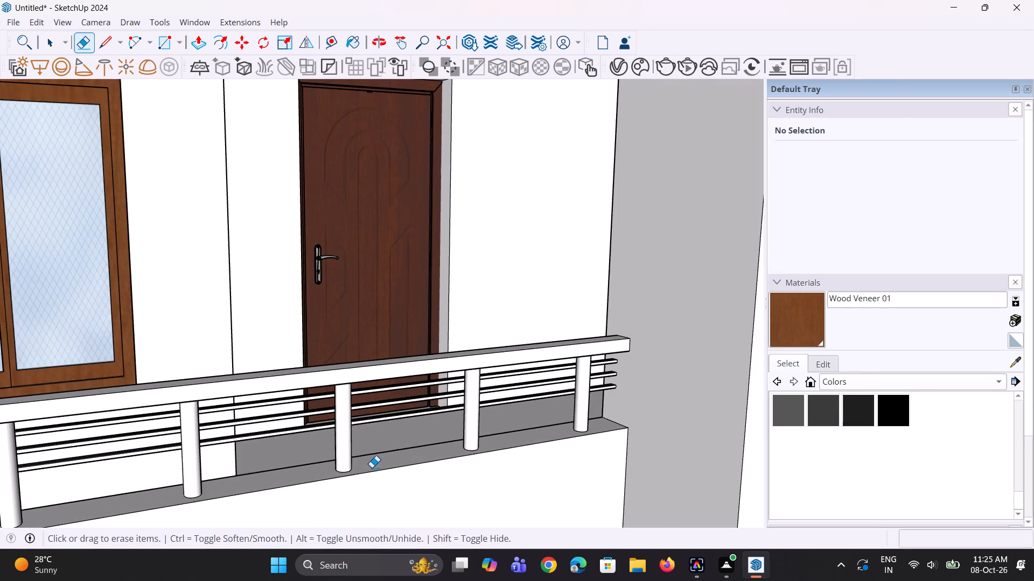
middle_drag(372, 467, 379, 430)
scroll(528, 382, up, 5)
key(space)
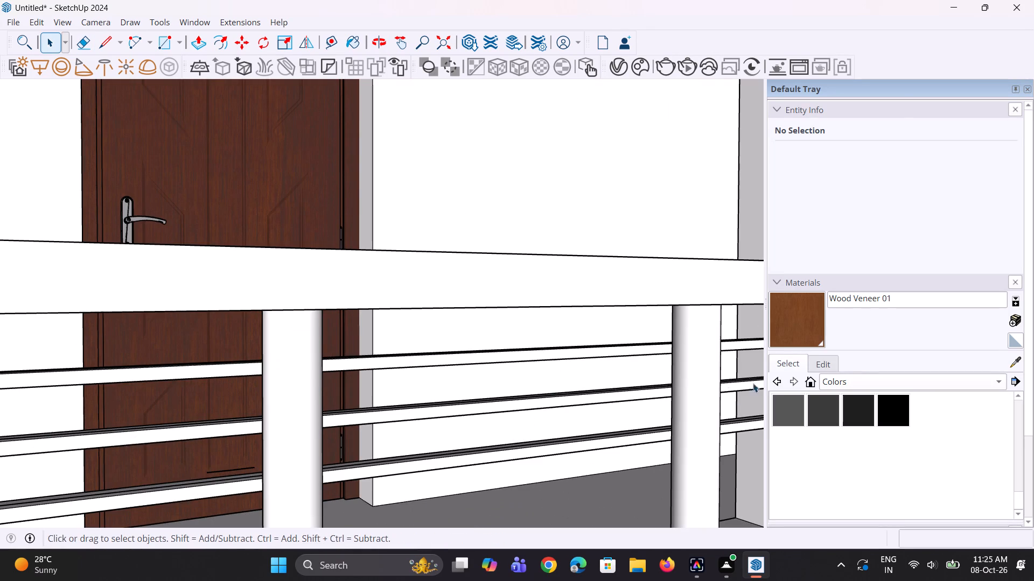
scroll(733, 378, up, 1)
scroll(468, 398, down, 7)
scroll(530, 403, up, 6)
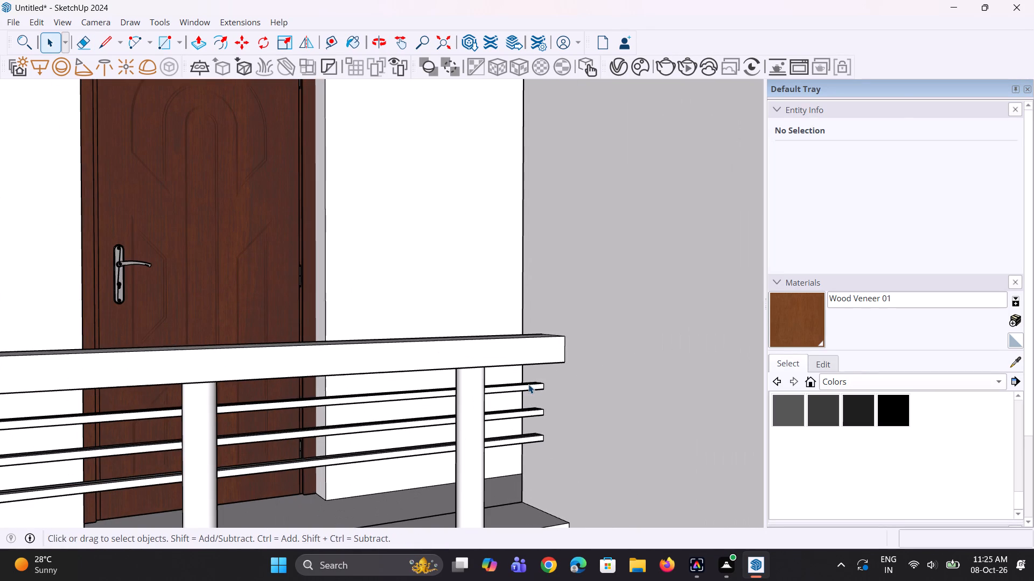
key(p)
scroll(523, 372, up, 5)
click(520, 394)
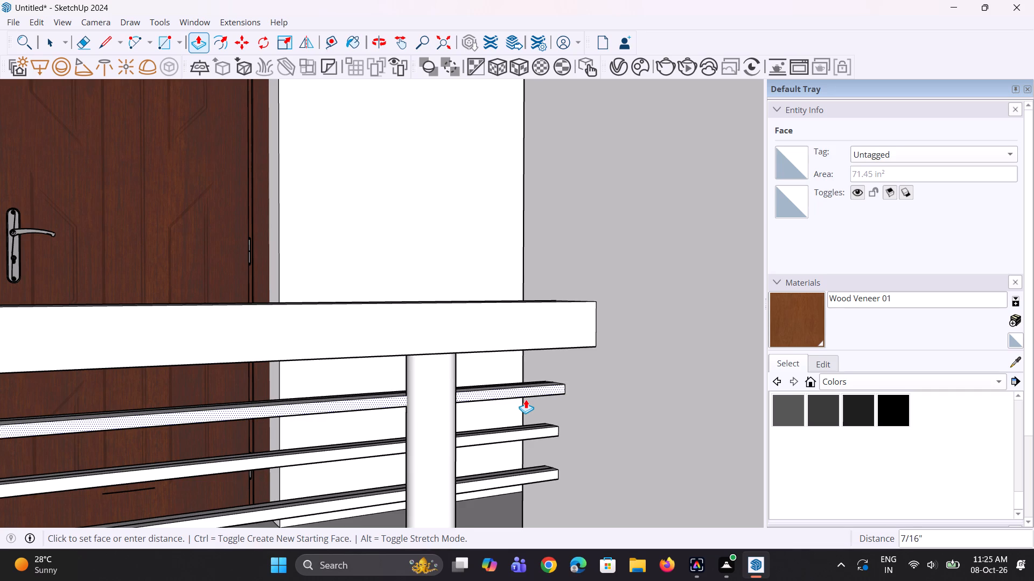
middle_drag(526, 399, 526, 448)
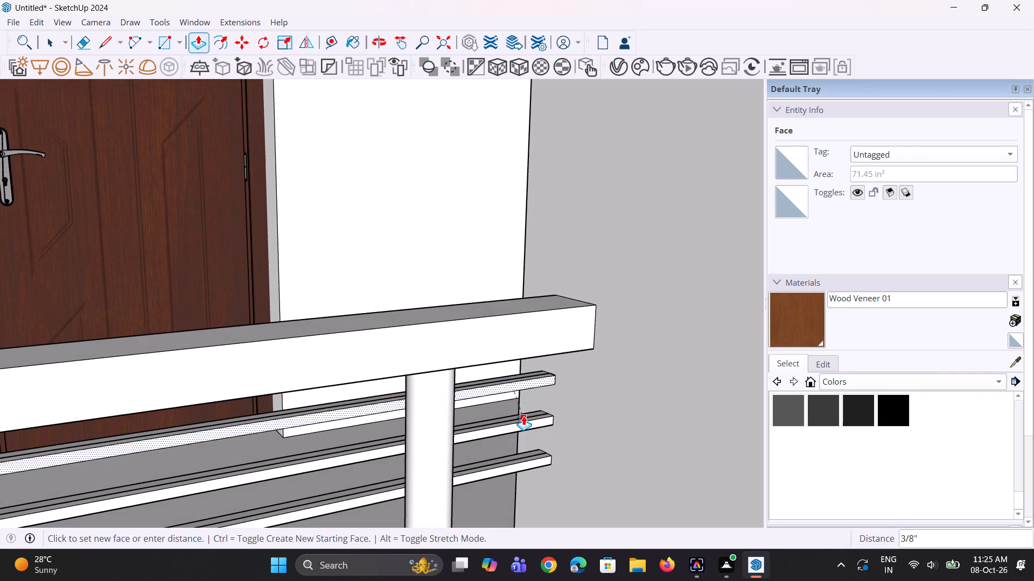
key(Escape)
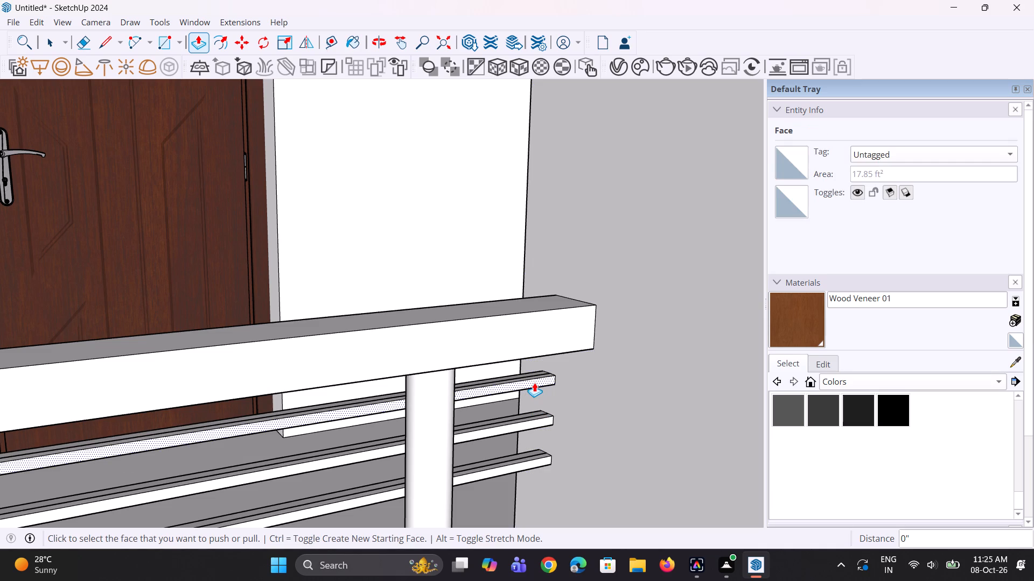
Push/Pull the front faces of the top, middle and bottom intermediate rails outward by 1/4".
click(534, 382)
click(537, 385)
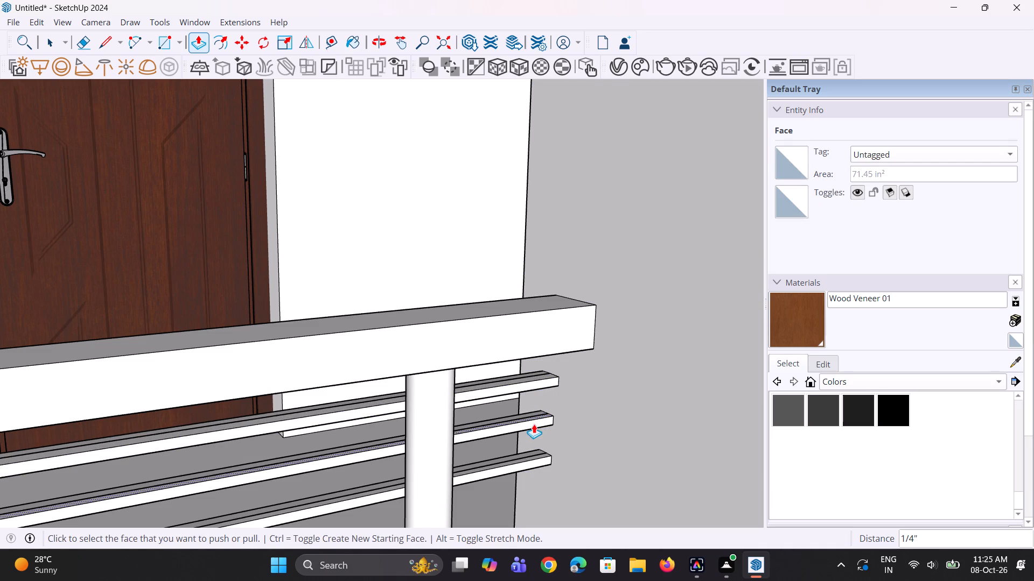
double_click(534, 426)
double_click(522, 465)
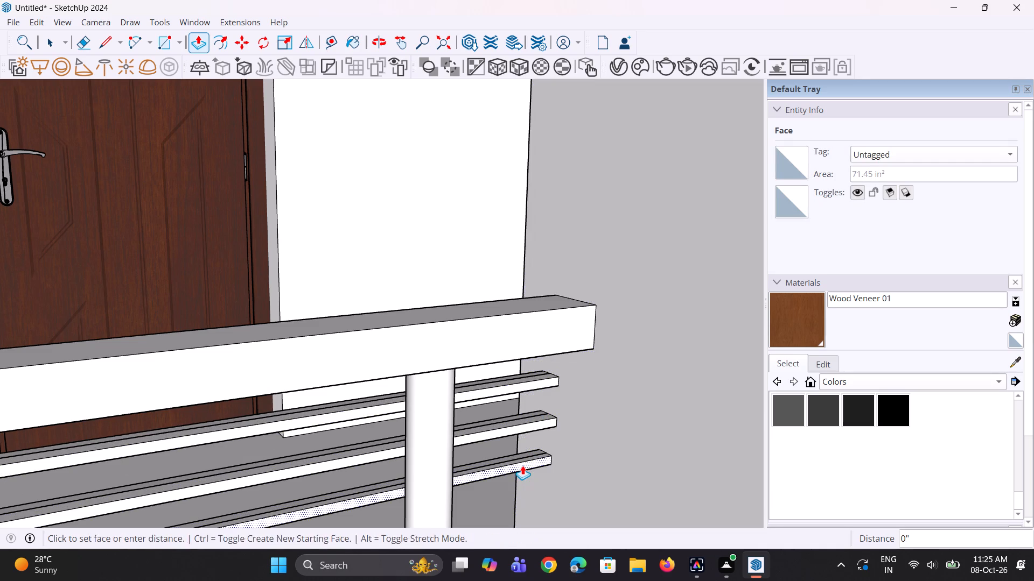
Inspect the thickened front balcony railing from the side-wall end to the vertical slats.
scroll(522, 459, down, 11)
middle_drag(502, 484, 444, 433)
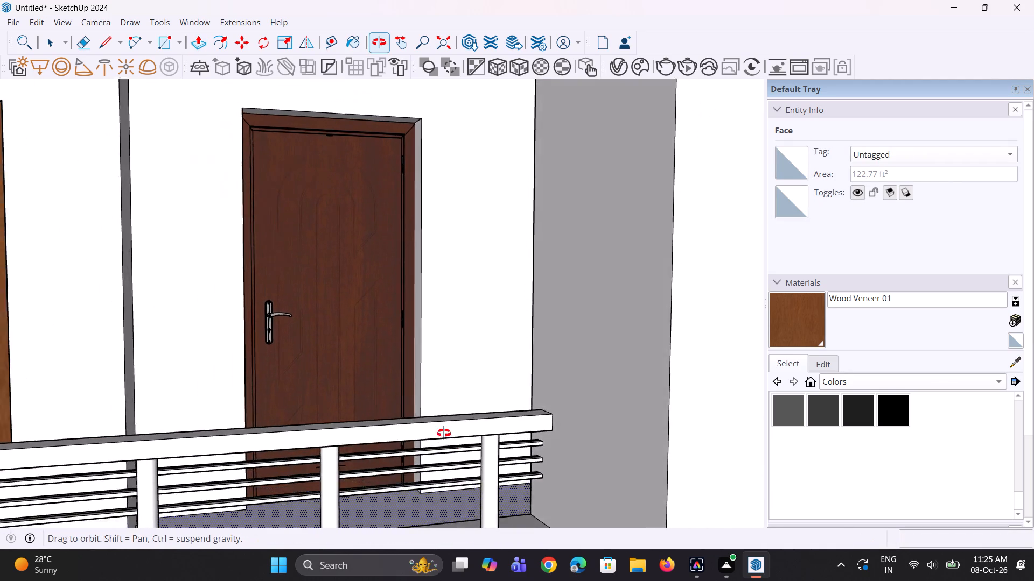
middle_drag(444, 433, 437, 429)
scroll(436, 429, down, 5)
middle_drag(429, 458, 403, 419)
key(space)
key(space)
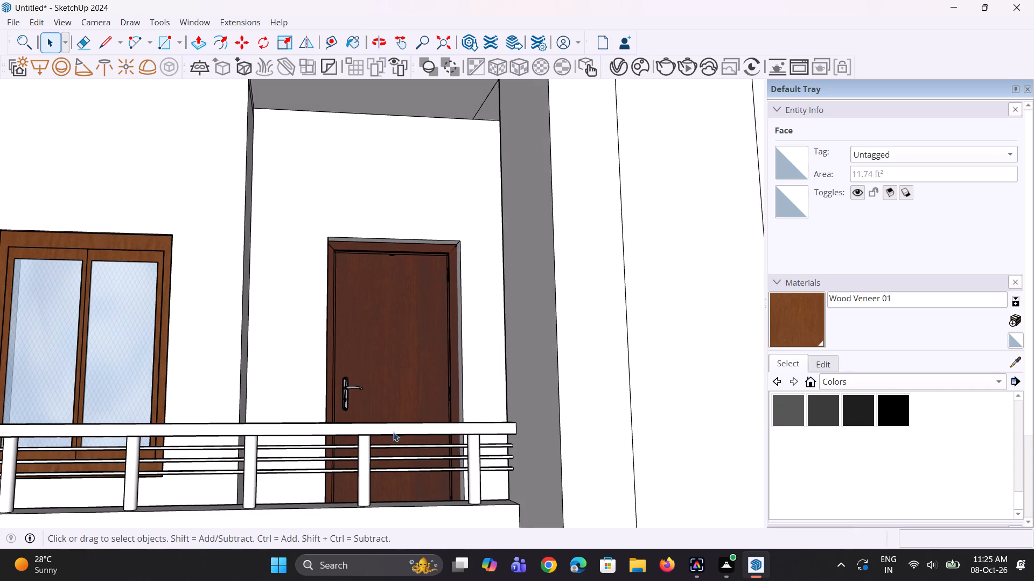
scroll(381, 434, down, 8)
middle_drag(363, 428, 357, 494)
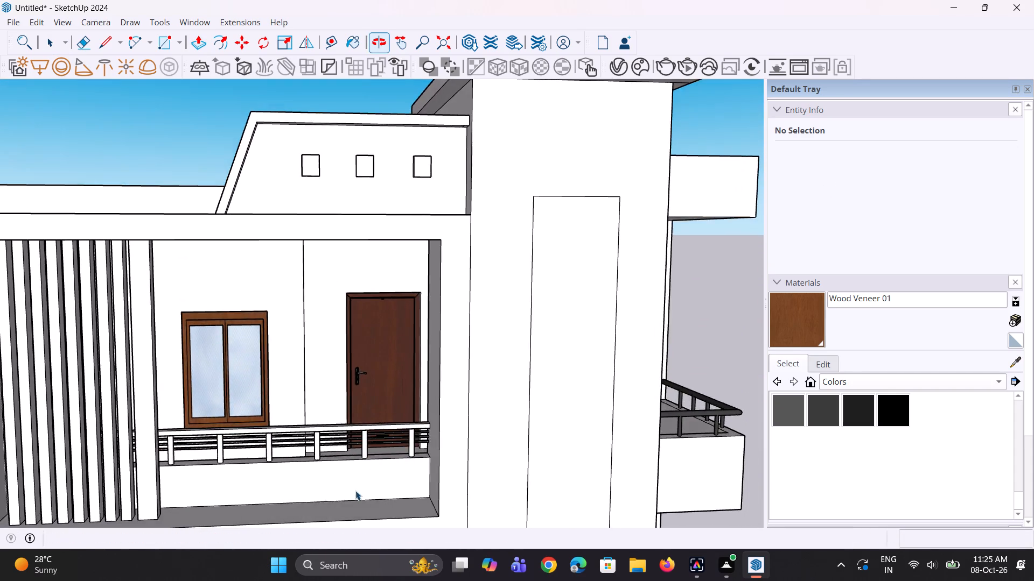
scroll(177, 429, down, 4)
middle_drag(197, 465, 236, 455)
scroll(193, 481, up, 2)
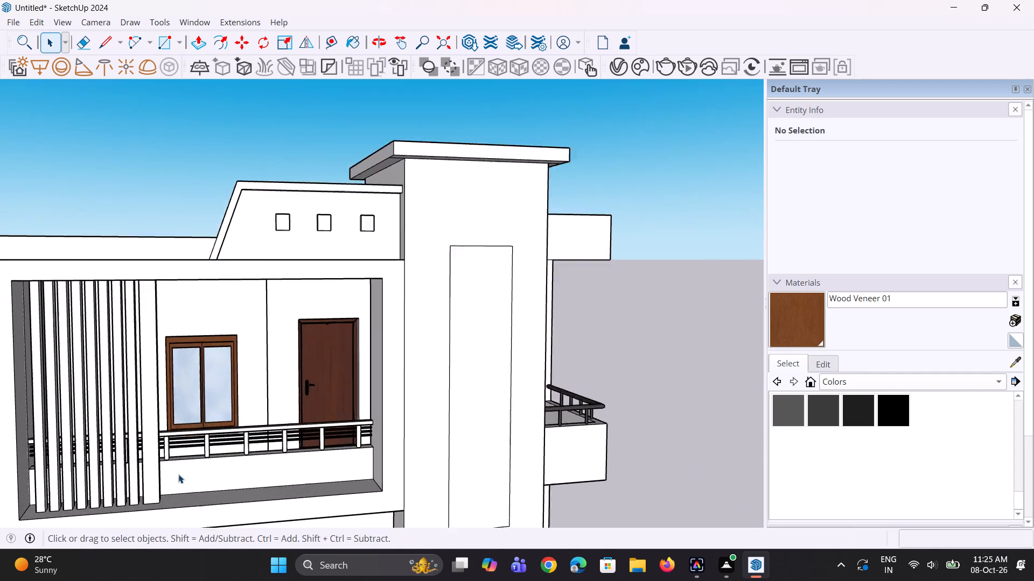
scroll(178, 474, up, 5)
middle_drag(162, 445, 23, 517)
scroll(116, 427, up, 6)
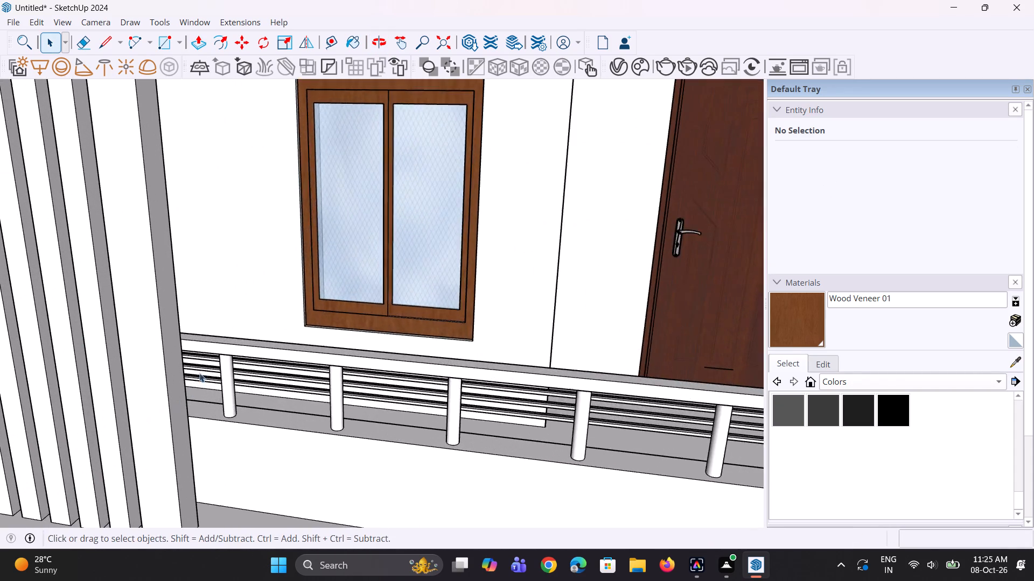
scroll(199, 373, up, 3)
middle_drag(211, 368, 216, 309)
scroll(209, 418, up, 2)
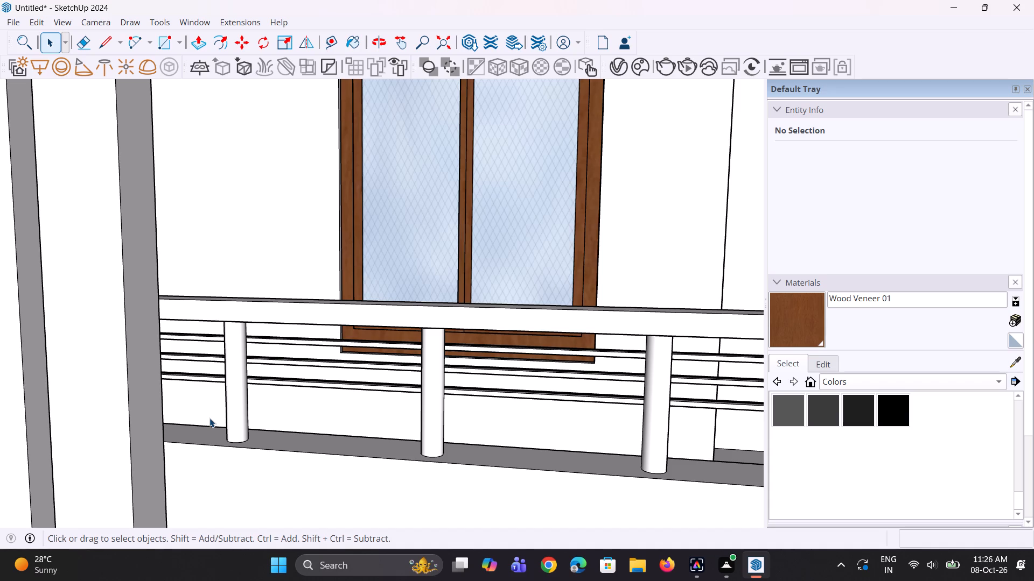
scroll(227, 407, down, 3)
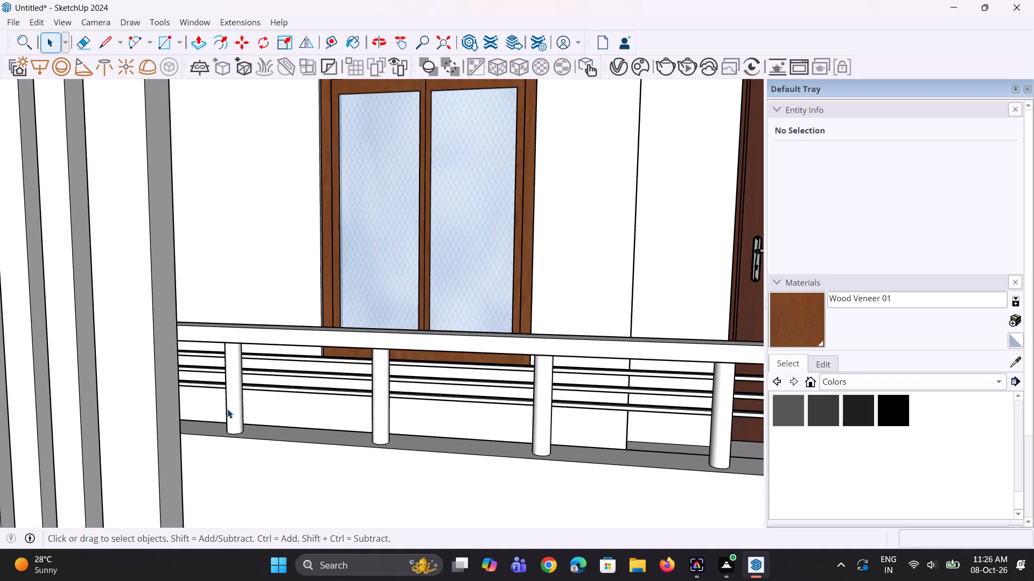
middle_drag(238, 410, 281, 417)
scroll(281, 438, down, 2)
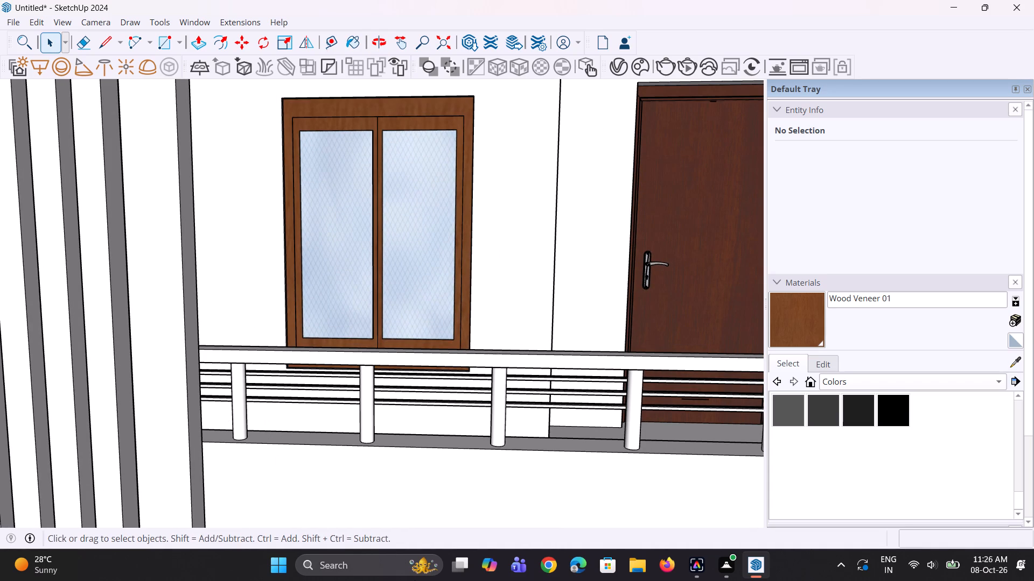
Examine the front balcony within the whole house facade, from several angles and distances.
scroll(466, 535, down, 5)
scroll(392, 469, down, 6)
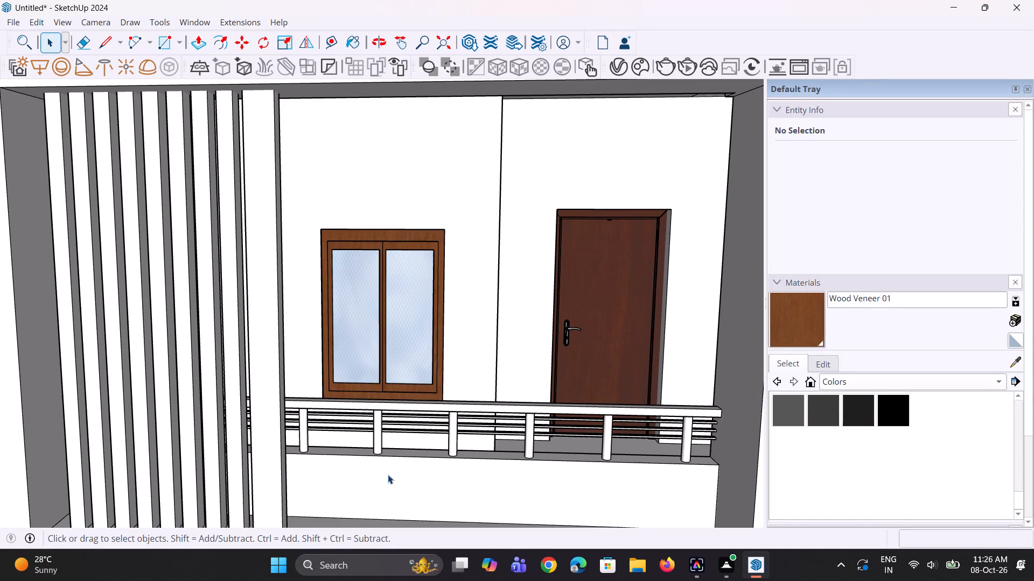
scroll(418, 472, down, 8)
middle_drag(410, 434, 422, 433)
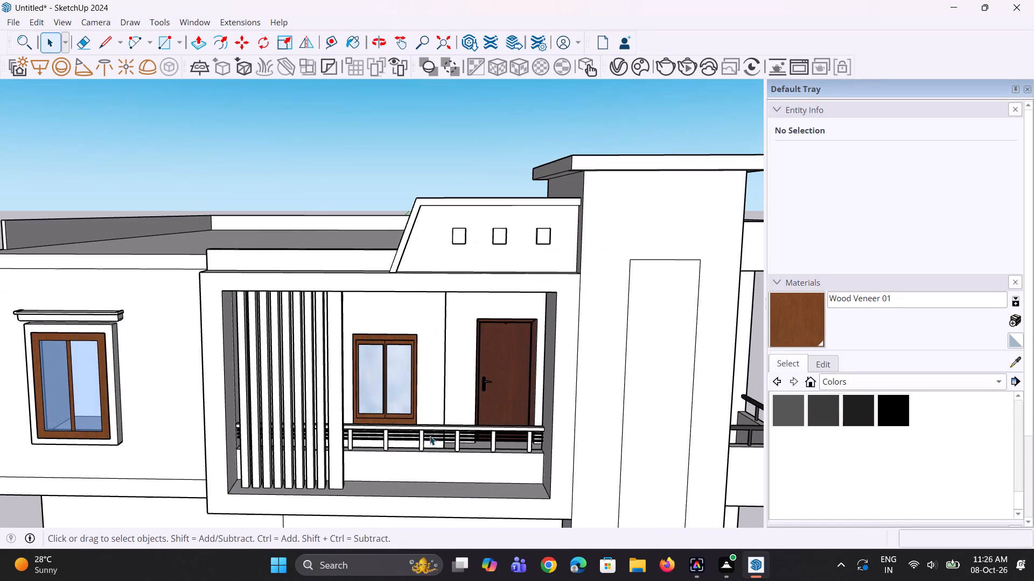
scroll(502, 461, up, 5)
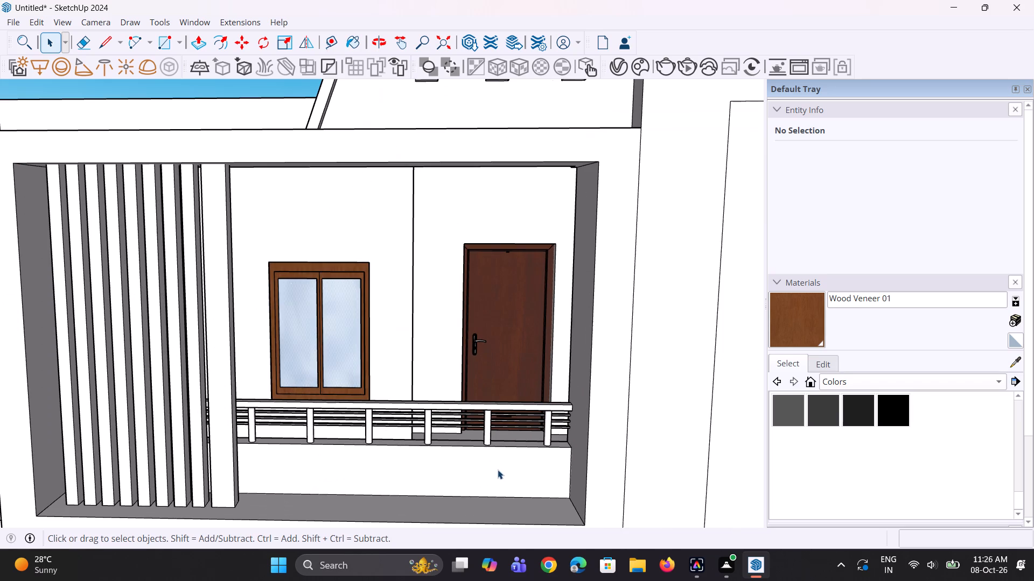
scroll(487, 473, down, 2)
scroll(469, 457, up, 1)
scroll(469, 457, down, 7)
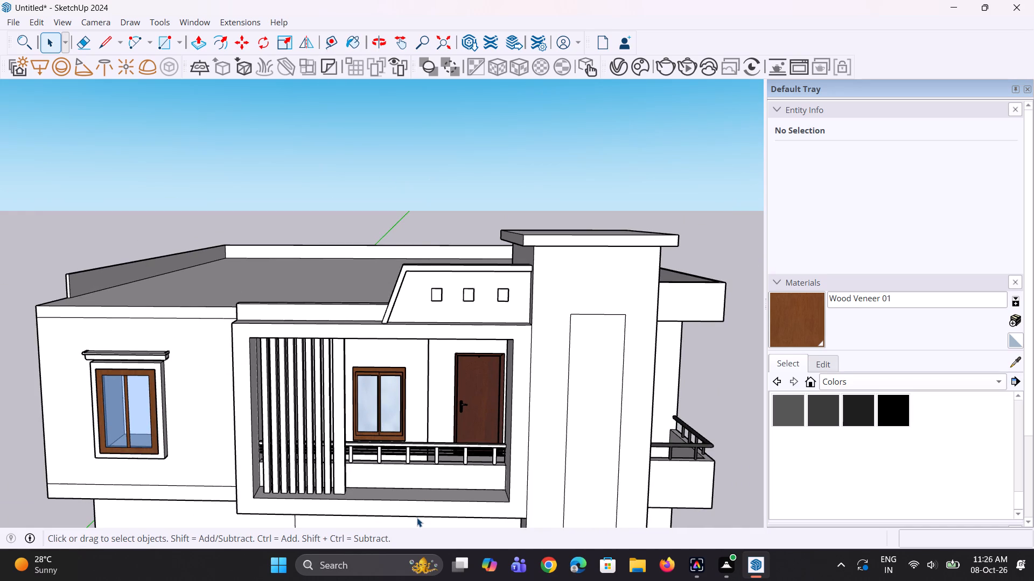
scroll(420, 504, down, 3)
middle_drag(420, 504, 467, 494)
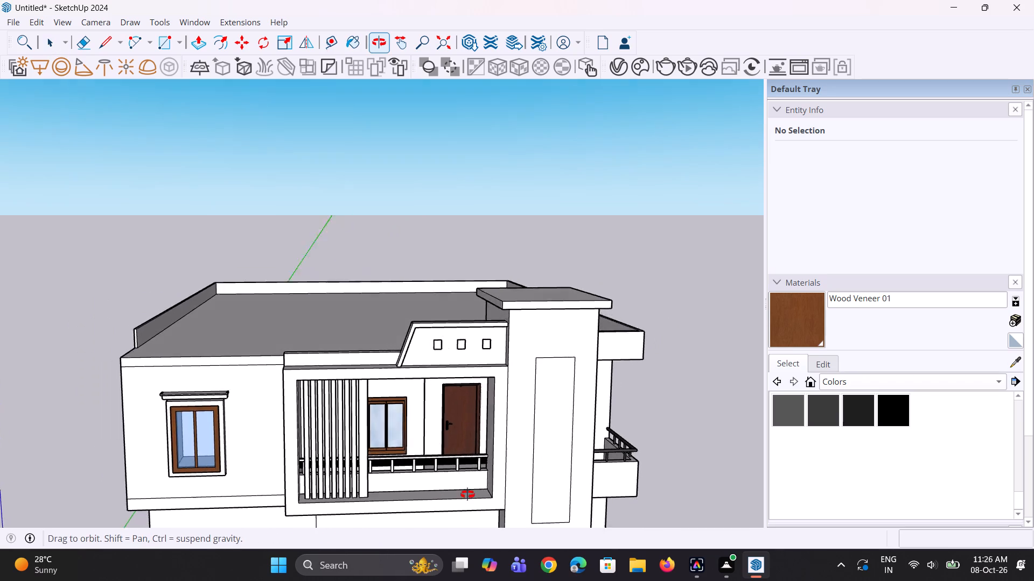
middle_drag(467, 494, 350, 485)
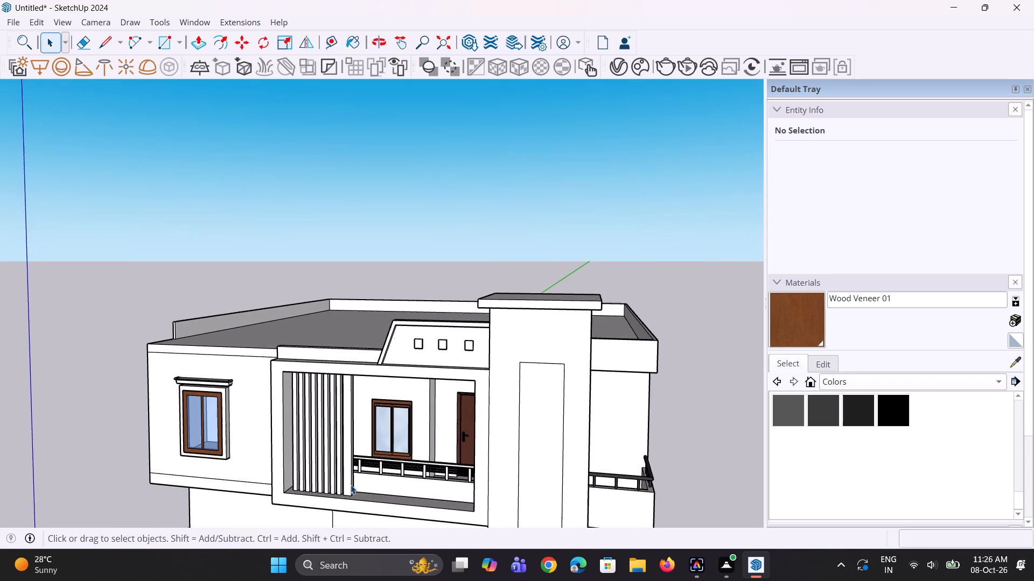
scroll(368, 483, down, 4)
middle_drag(394, 483, 428, 428)
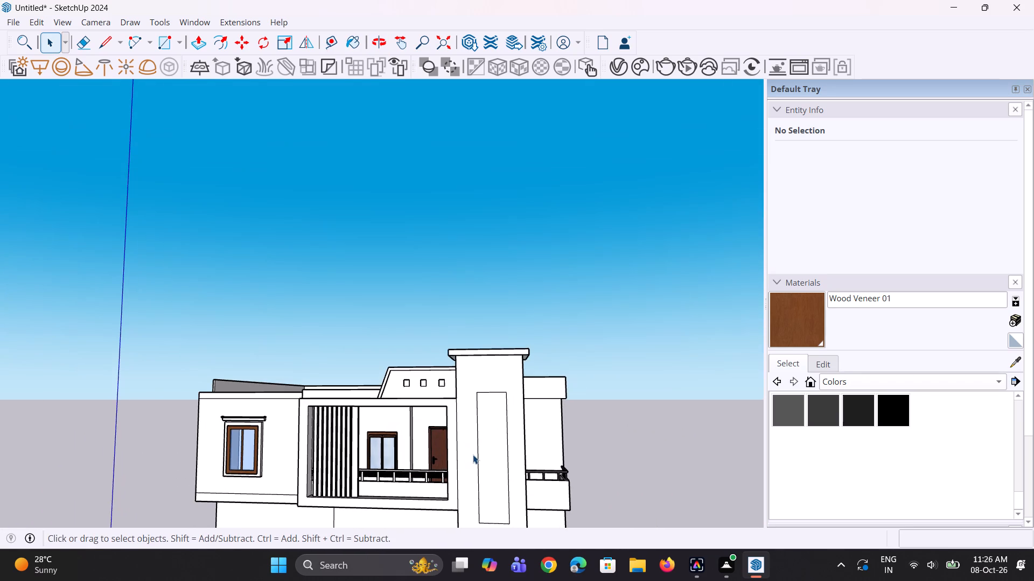
scroll(473, 455, down, 3)
middle_drag(473, 455, 487, 511)
scroll(533, 467, up, 4)
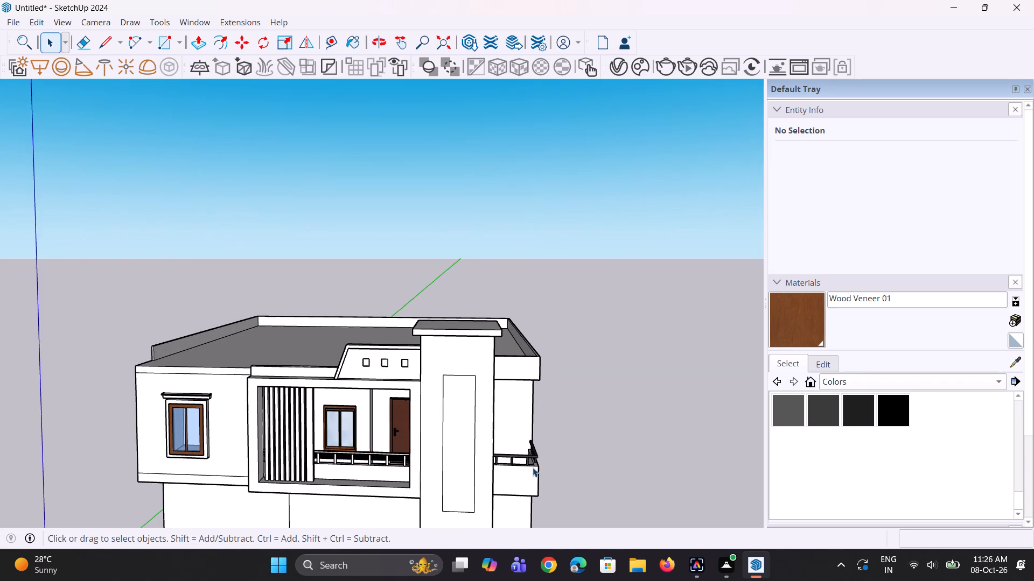
middle_drag(533, 467, 551, 466)
scroll(550, 466, up, 2)
middle_drag(550, 466, 527, 502)
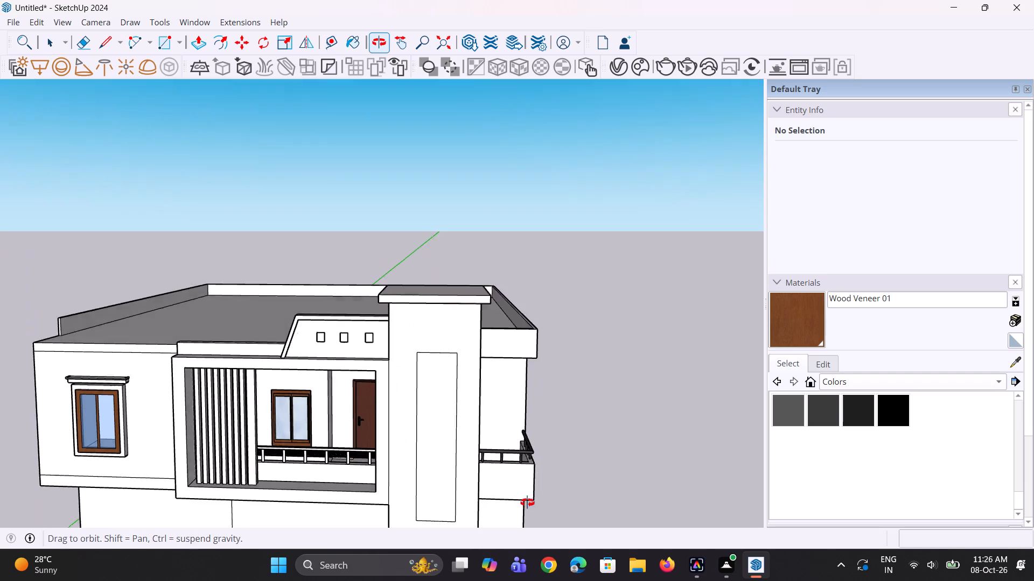
Push/Pull the end face of the balcony's low wall about 4' 10 9/16" toward the side balcony's outer railing.
middle_drag(527, 502, 170, 518)
scroll(305, 466, up, 2)
middle_drag(388, 481, 202, 458)
scroll(213, 451, up, 3)
middle_drag(242, 465, 268, 453)
scroll(291, 454, up, 3)
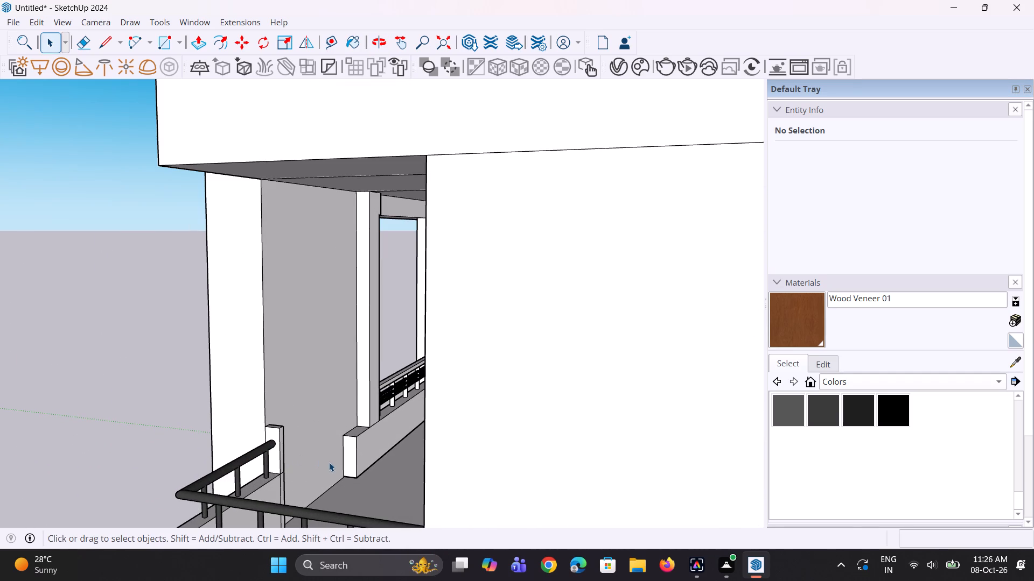
key(p)
click(347, 454)
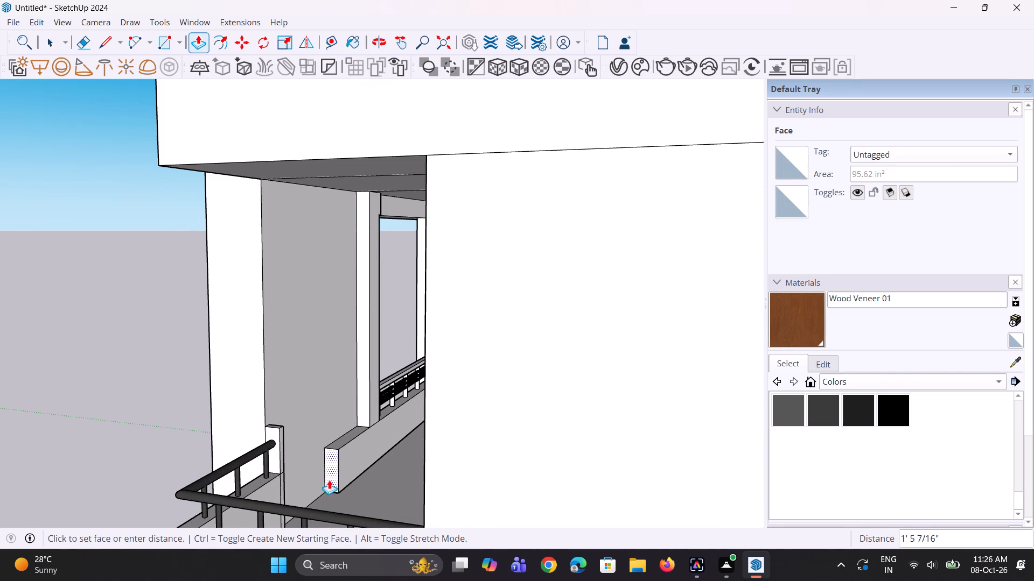
scroll(325, 483, down, 5)
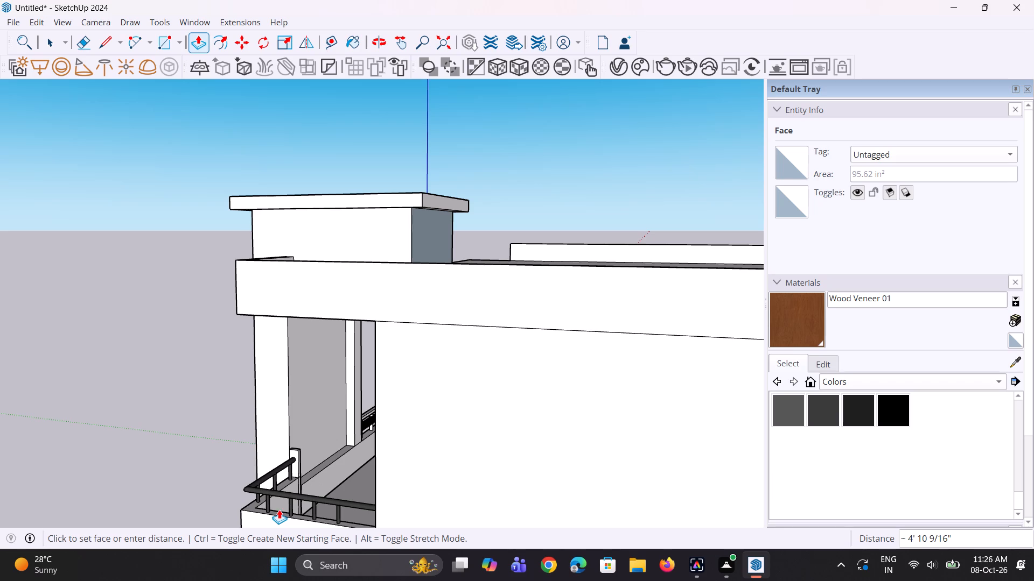
click(267, 509)
Push/Pull the long inner face of the low wall about 3 1/16" into the balcony.
middle_drag(299, 529, 334, 540)
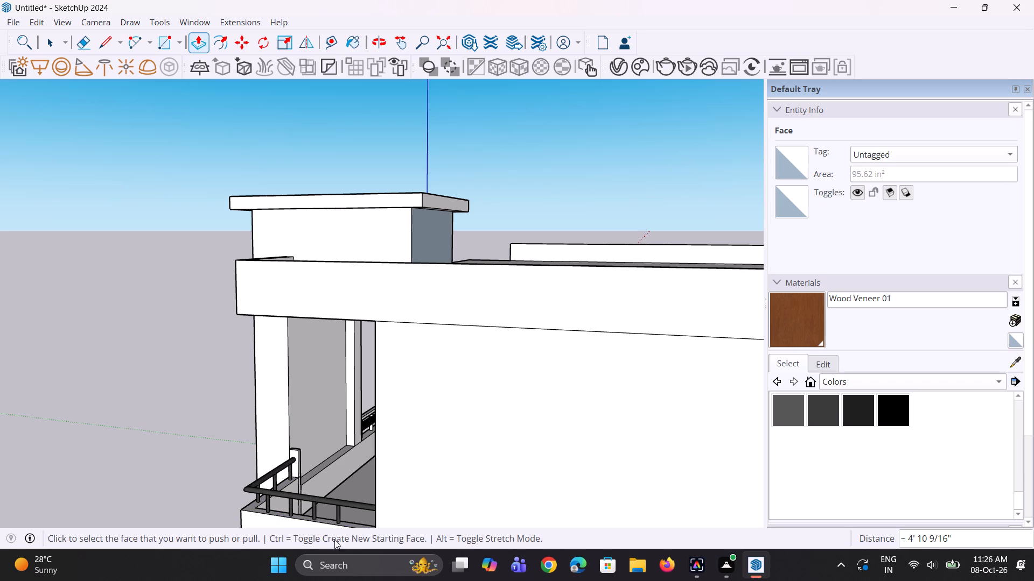
middle_drag(334, 540, 352, 541)
middle_drag(284, 466, 353, 478)
scroll(346, 509, up, 6)
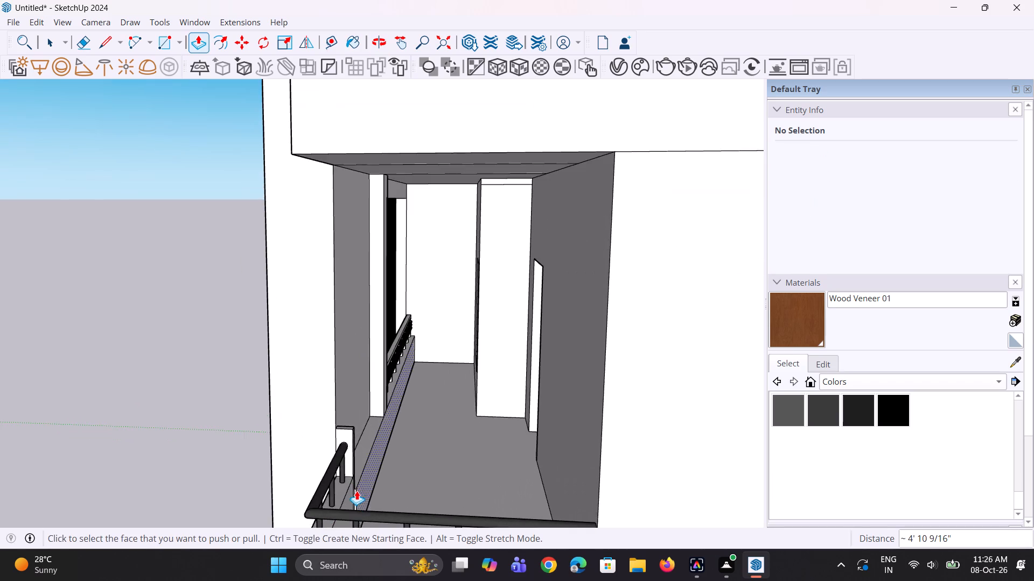
scroll(357, 491, up, 3)
middle_drag(360, 493, 284, 477)
scroll(282, 472, down, 3)
middle_drag(282, 472, 306, 492)
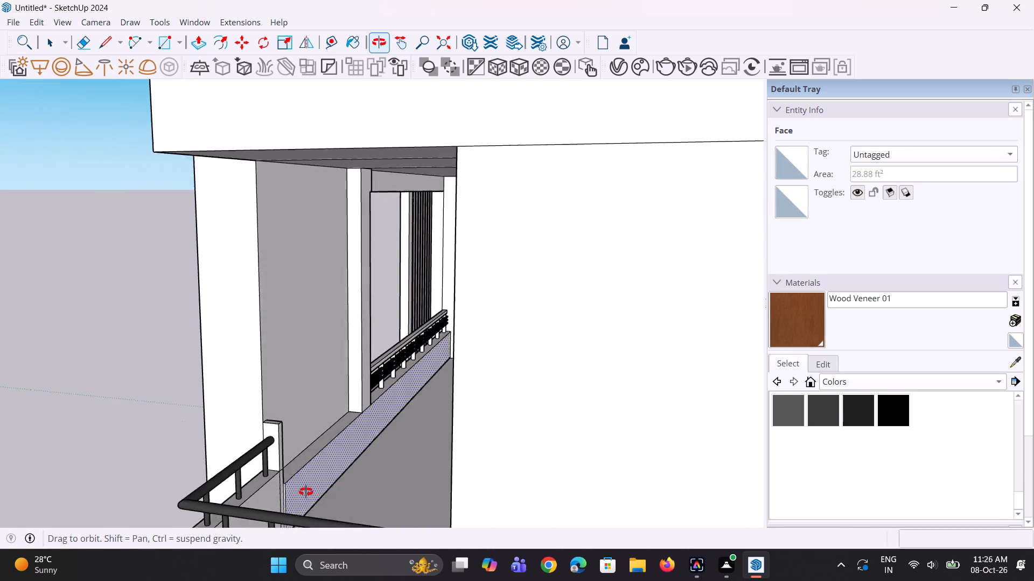
middle_drag(306, 492, 324, 499)
scroll(316, 483, up, 2)
click(316, 482)
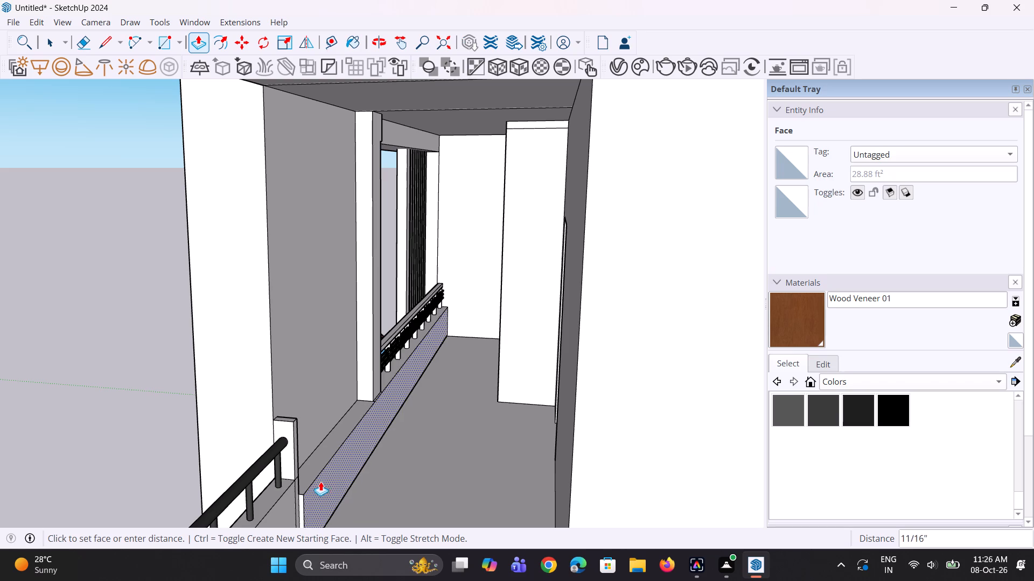
click(328, 482)
Push/Pull the end face of the low wall's added strip out toward the side balcony's outer railing.
scroll(326, 466, down, 3)
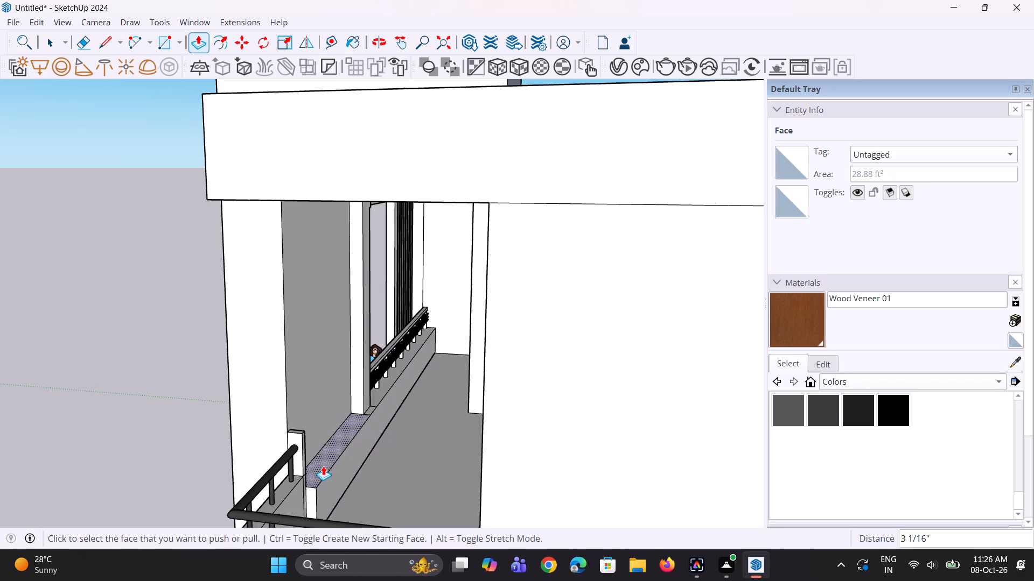
scroll(323, 466, down, 3)
middle_drag(322, 466, 311, 494)
scroll(311, 482, down, 8)
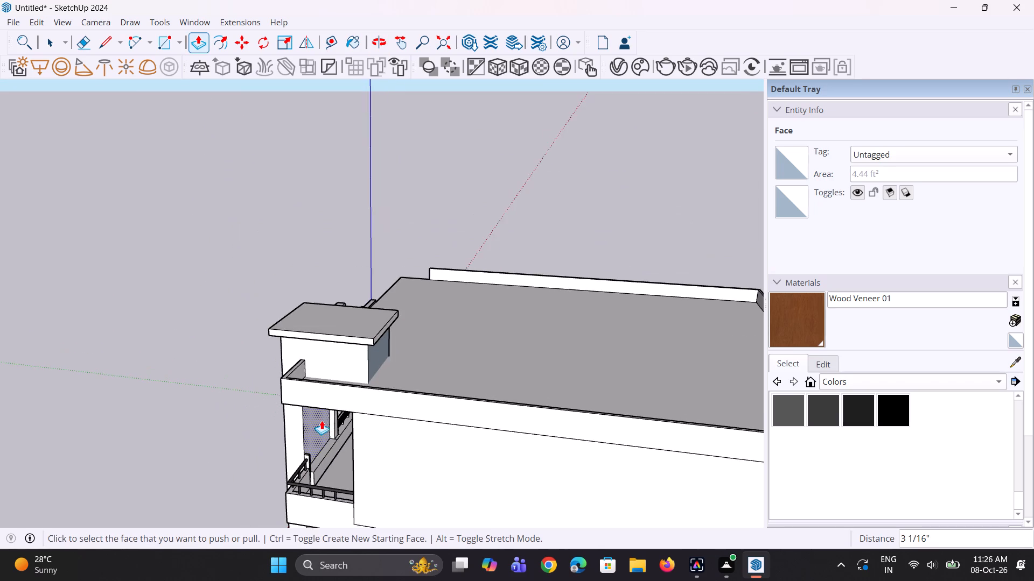
scroll(303, 484, up, 13)
click(325, 462)
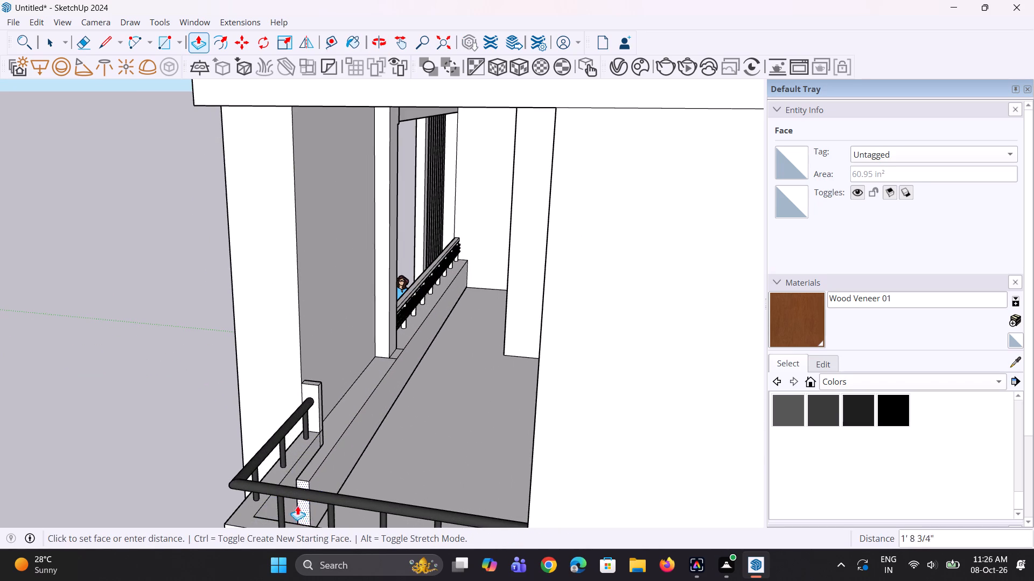
click(267, 520)
Draw a vertical line about 1' 4 13/16" long down the low wall's inner face, near the short railing post block.
middle_drag(321, 479, 334, 479)
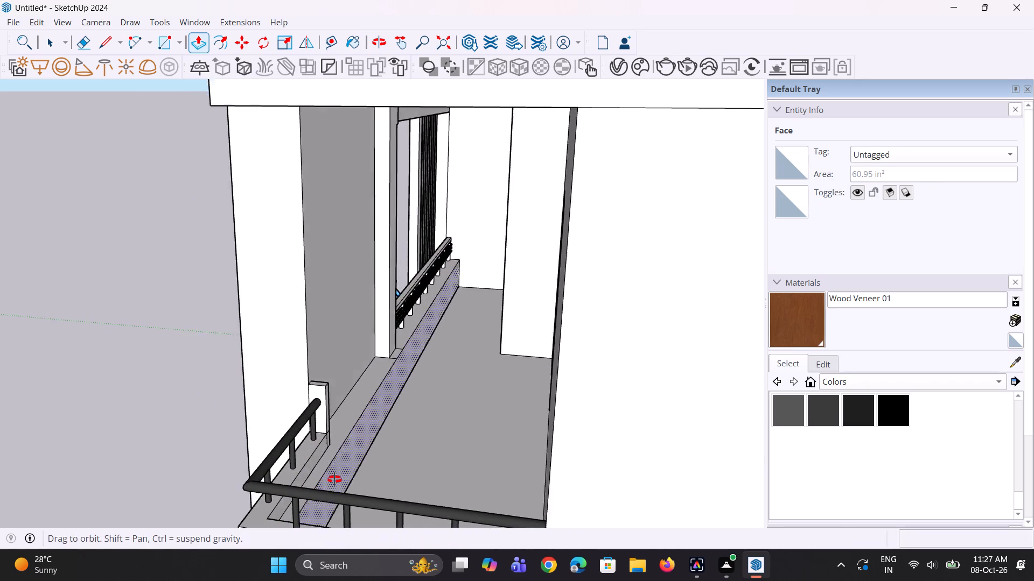
middle_drag(334, 479, 437, 494)
scroll(436, 492, down, 4)
middle_drag(443, 481, 300, 445)
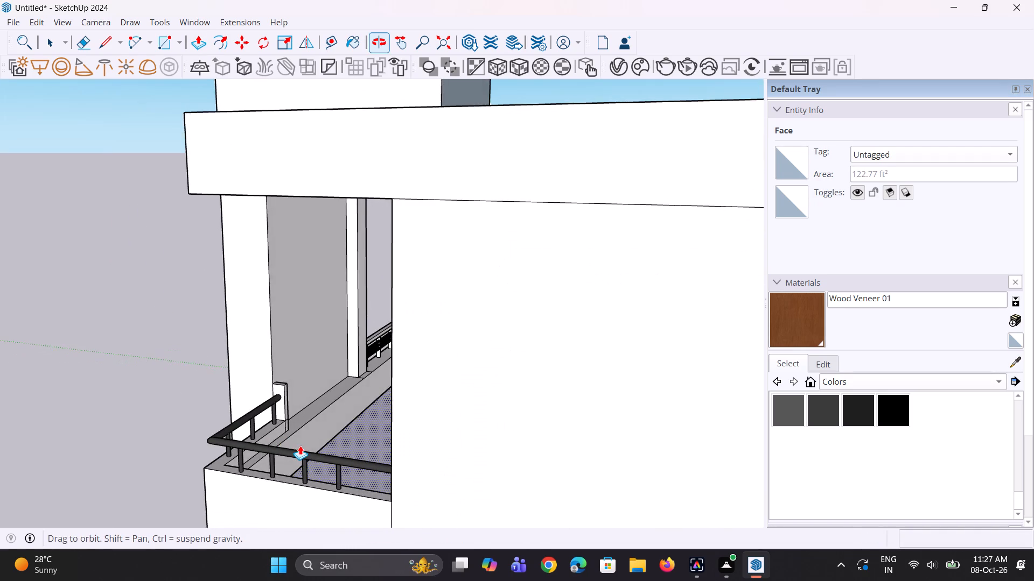
scroll(290, 434, up, 6)
key(l)
scroll(298, 438, up, 2)
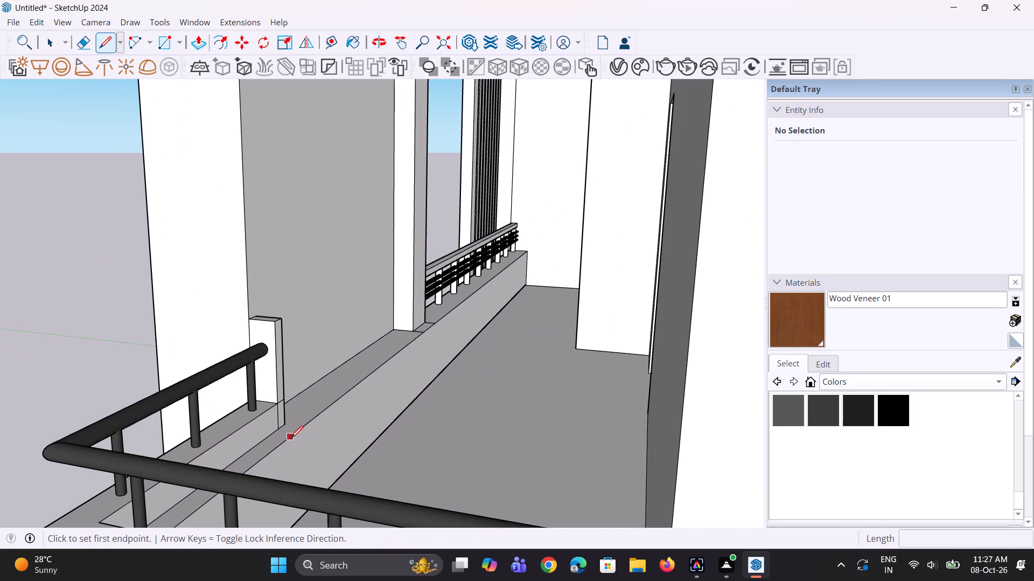
click(291, 438)
click(294, 527)
Push/Pull the low wall's inner face between the dividing line and the side railing about 1 13/16" into the balcony.
key(p)
click(266, 515)
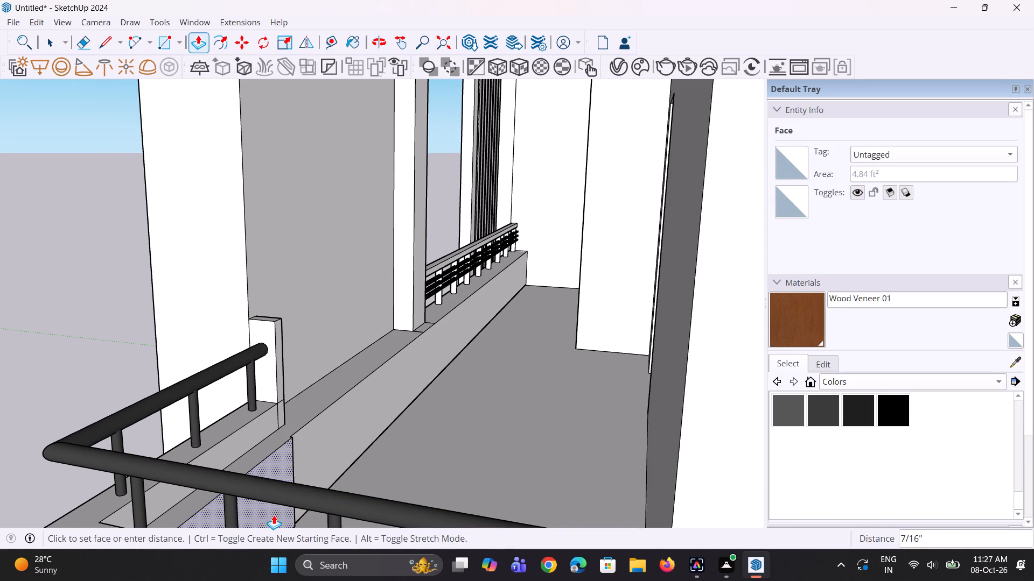
click(275, 515)
Draw a small rectangle about 1 15/16" by 1 15/16" on the low wall's top, beside the short railing post block.
scroll(265, 401, down, 7)
middle_drag(198, 438, 362, 488)
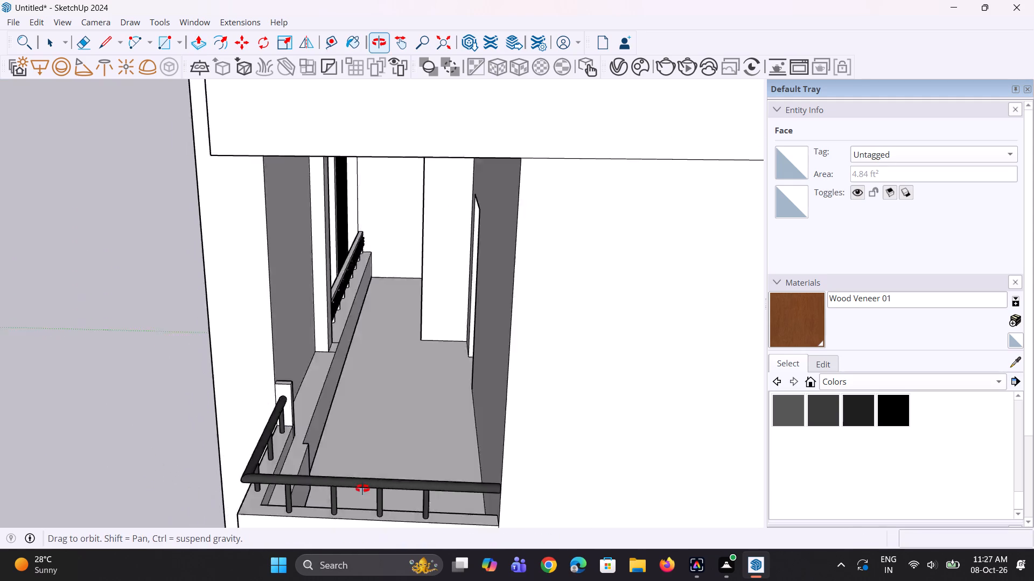
middle_drag(362, 488, 596, 494)
middle_click(596, 494)
middle_drag(513, 469, 520, 469)
scroll(520, 455, up, 3)
middle_drag(520, 455, 548, 554)
scroll(514, 435, up, 3)
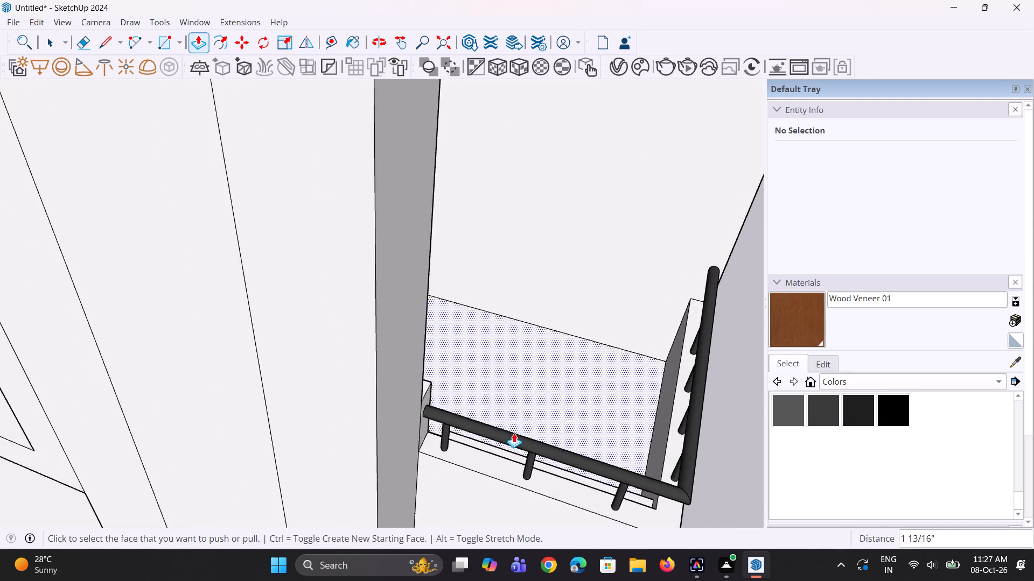
middle_drag(515, 433, 278, 437)
scroll(313, 414, down, 8)
middle_drag(392, 452, 366, 473)
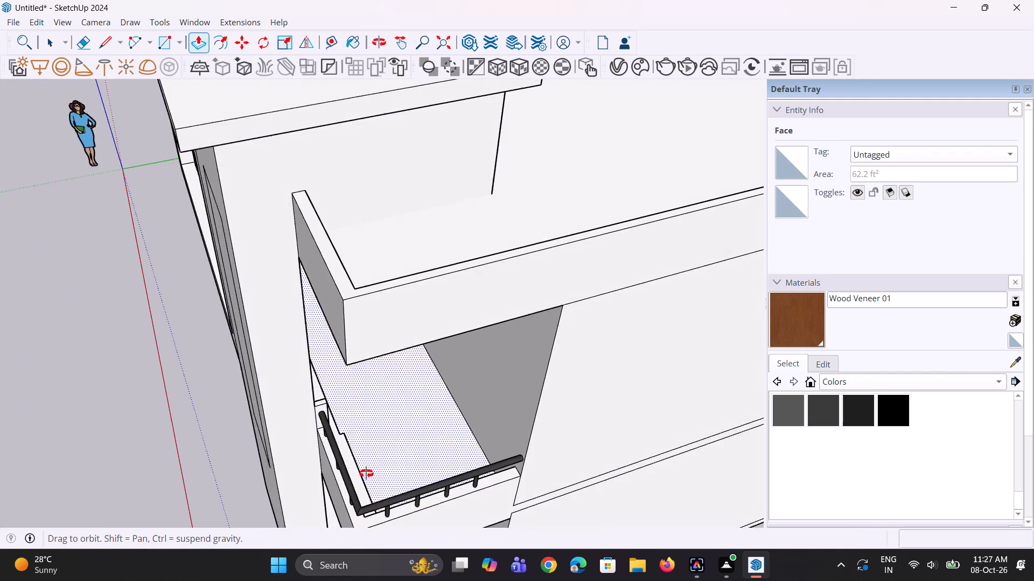
middle_drag(366, 473, 314, 481)
scroll(292, 463, up, 7)
key(r)
scroll(298, 451, up, 4)
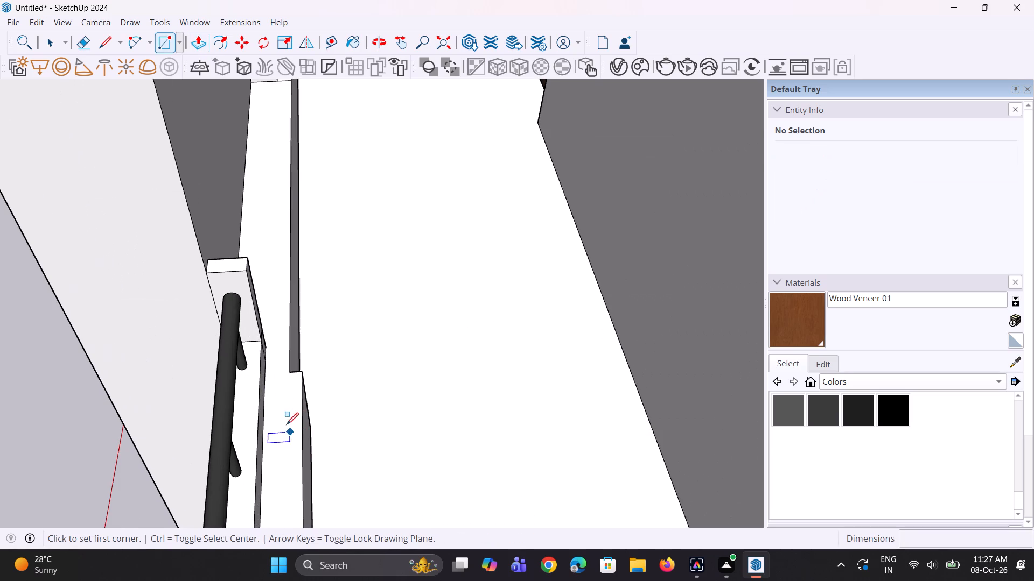
click(274, 400)
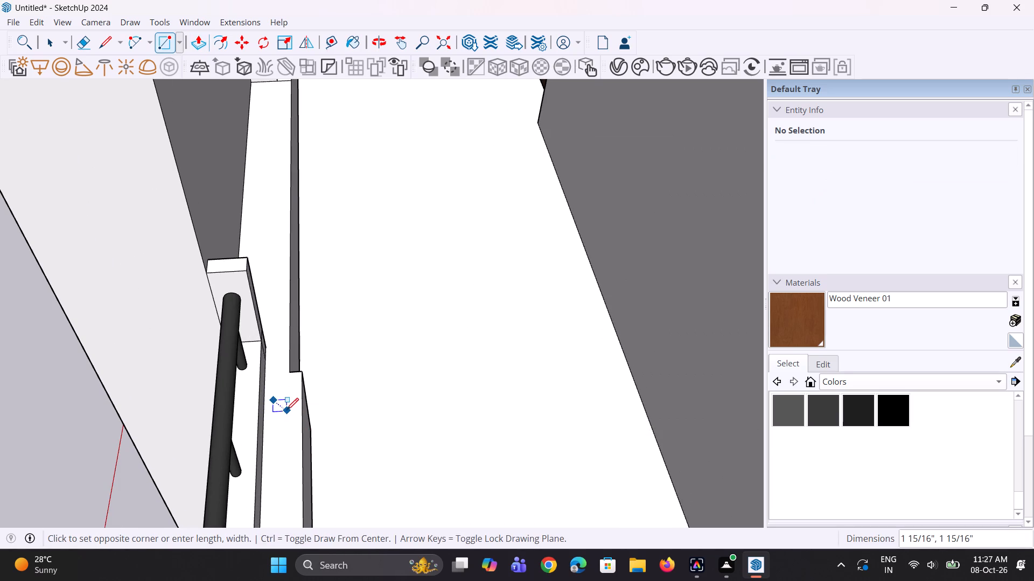
click(287, 410)
Move the small square's edge nearest the side balcony's outer railing about 1" outward to lengthen it along the wall.
scroll(294, 441, down, 5)
scroll(294, 441, up, 1)
middle_drag(296, 440, 301, 438)
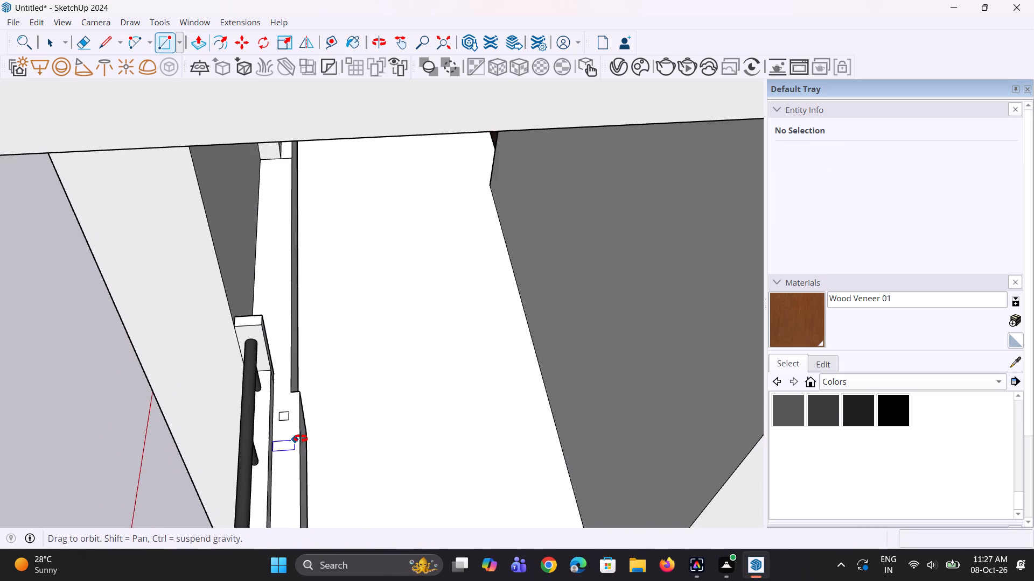
middle_drag(301, 438, 311, 436)
scroll(302, 432, up, 2)
key(space)
scroll(284, 427, up, 2)
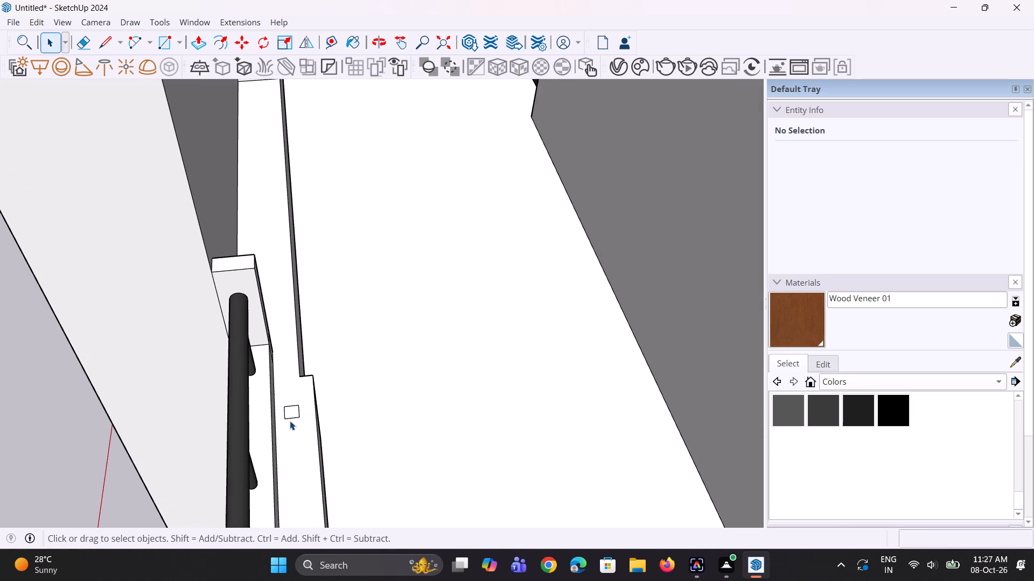
click(292, 419)
scroll(292, 419, up, 4)
key(m)
click(301, 416)
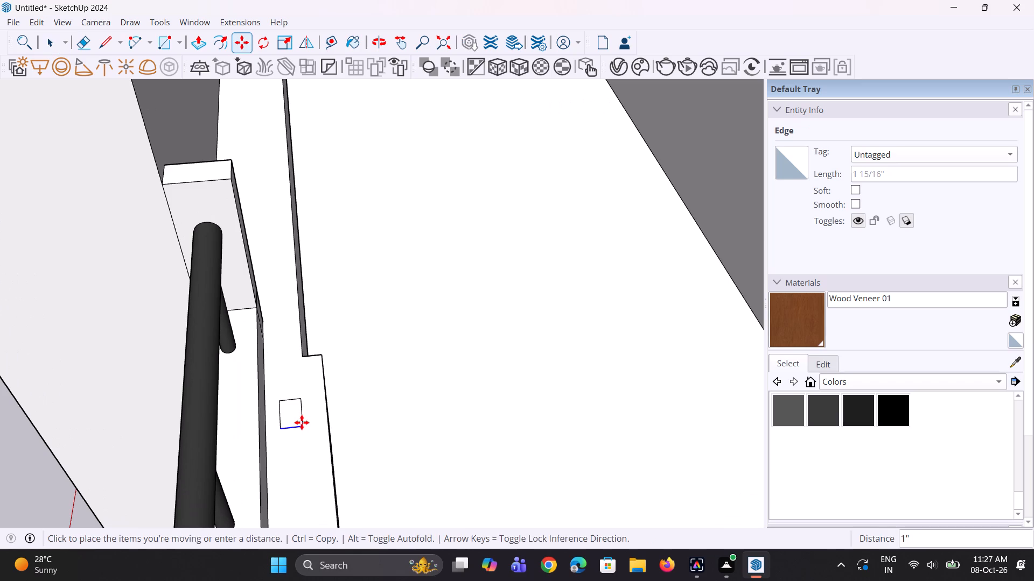
click(302, 423)
Move the rectangle's edge facing the balcony floor about 1" toward the balcony to widen it.
key(space)
click(301, 417)
click(301, 419)
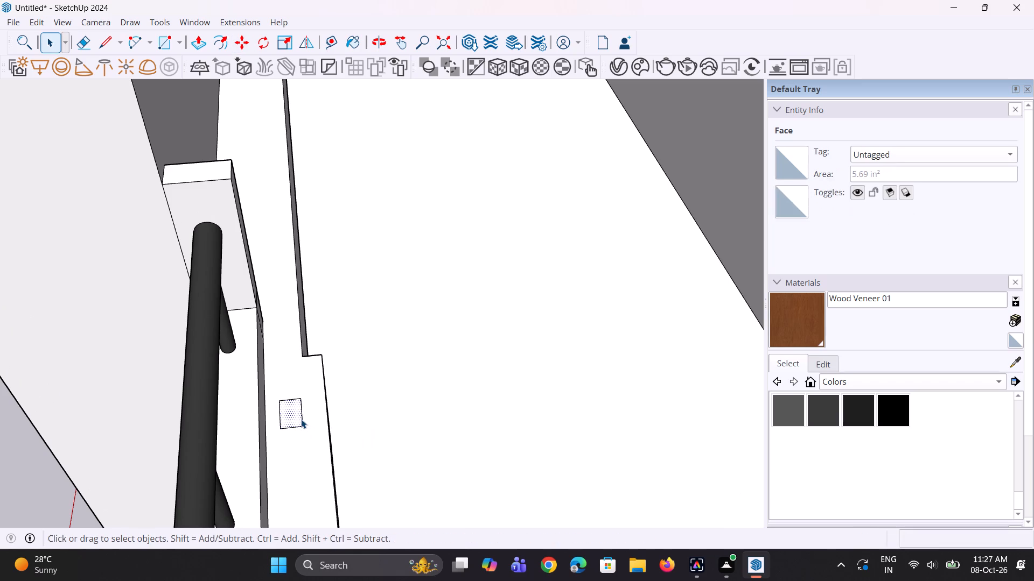
scroll(301, 423, up, 1)
key(m)
click(301, 423)
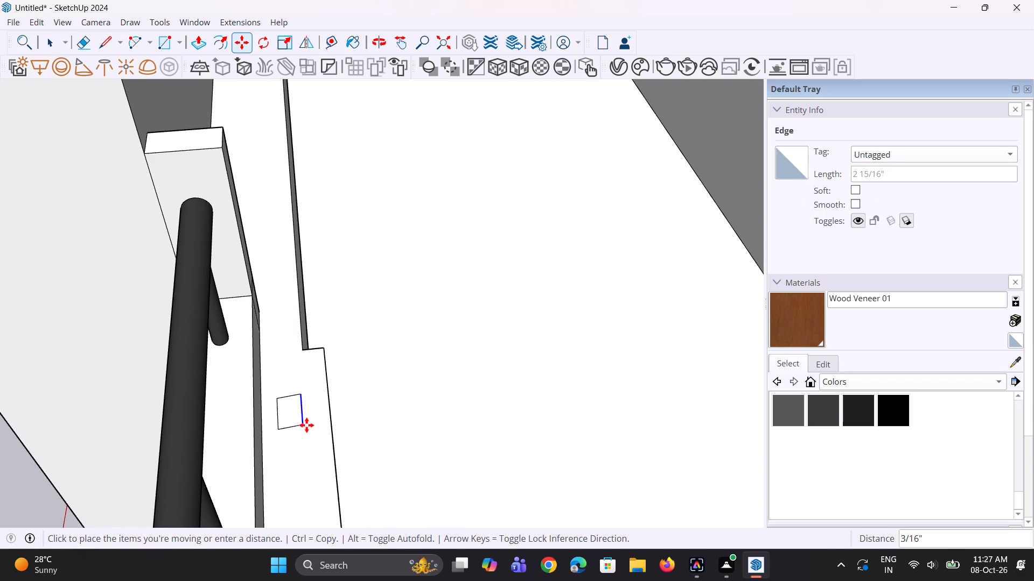
key(Escape)
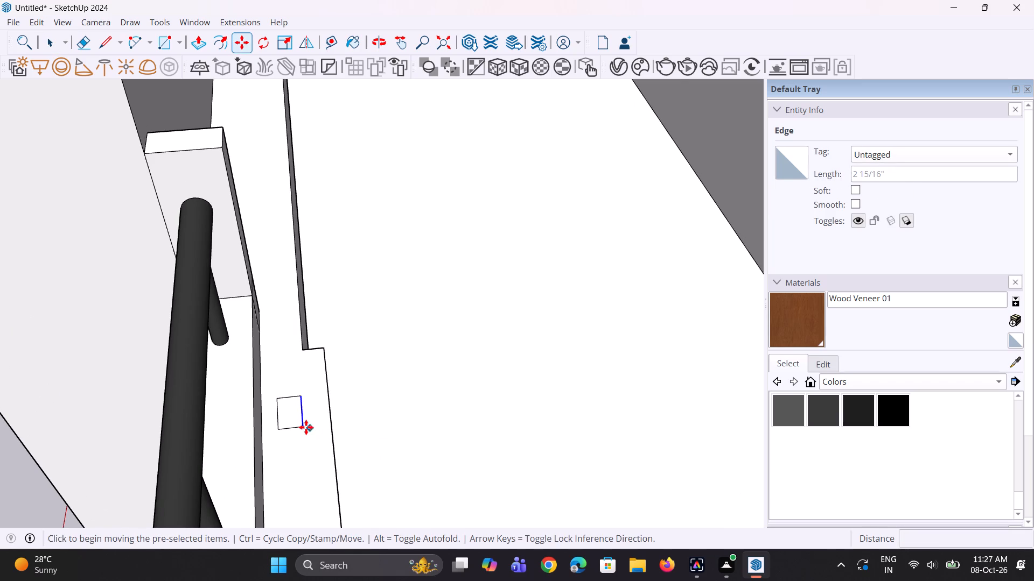
scroll(306, 427, up, 2)
click(306, 427)
click(311, 426)
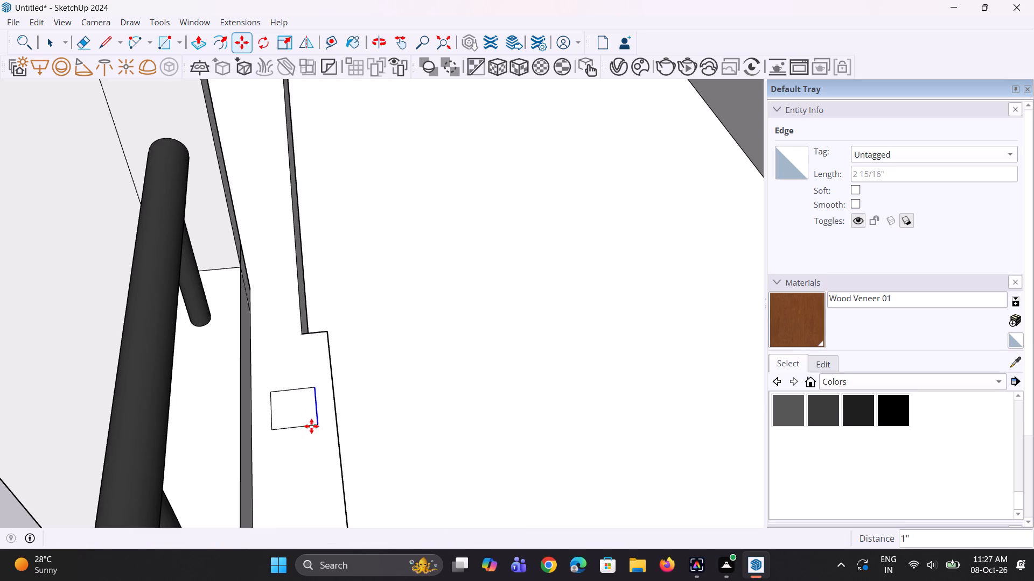
Reposition the square face along the low wall's top, finishing with a move of about 1" toward the wall's jog.
middle_drag(297, 465, 329, 465)
key(space)
key(space)
click(308, 424)
key(m)
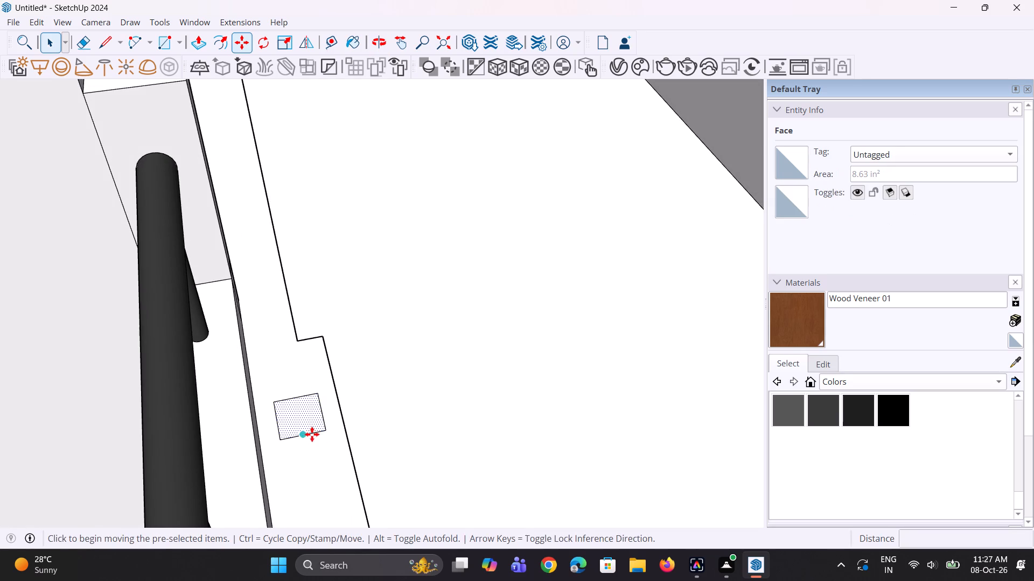
click(322, 433)
click(325, 444)
scroll(322, 449, down, 4)
middle_drag(281, 447, 238, 462)
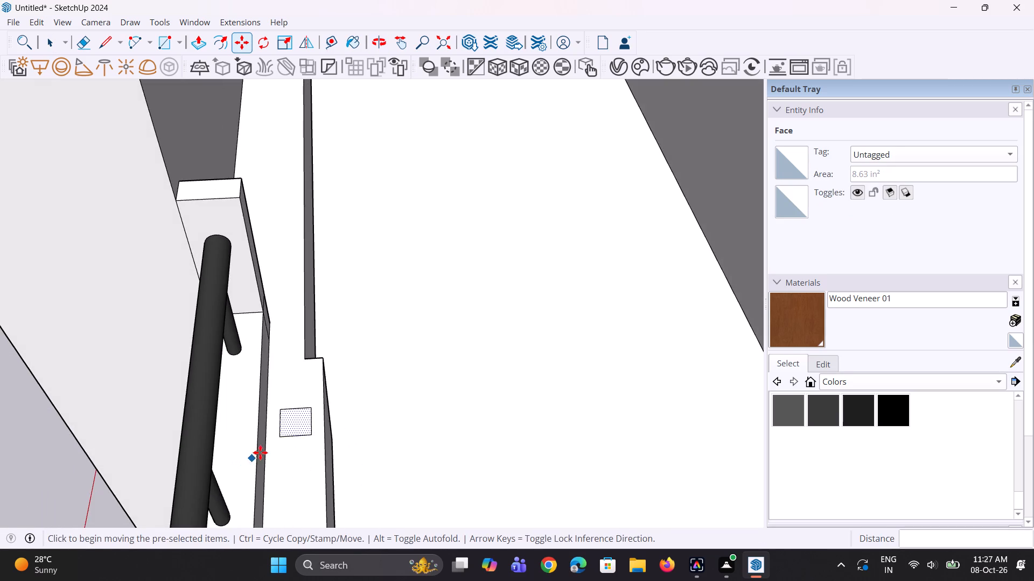
scroll(267, 451, up, 2)
click(319, 396)
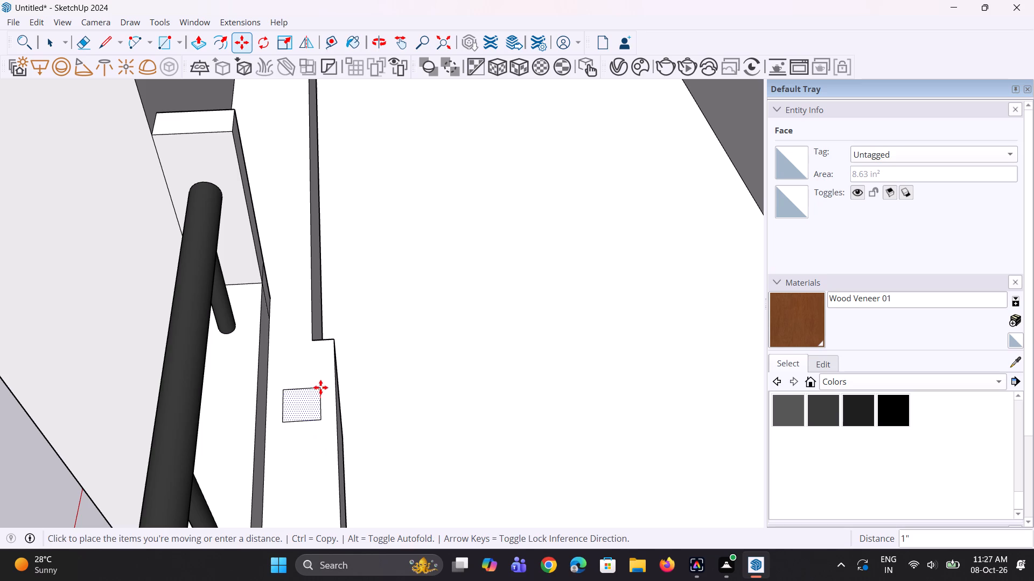
click(320, 384)
Copy the square 5 1/8" along the wall top toward the outer railing and repeat it as a *7 array.
scroll(261, 454, down, 4)
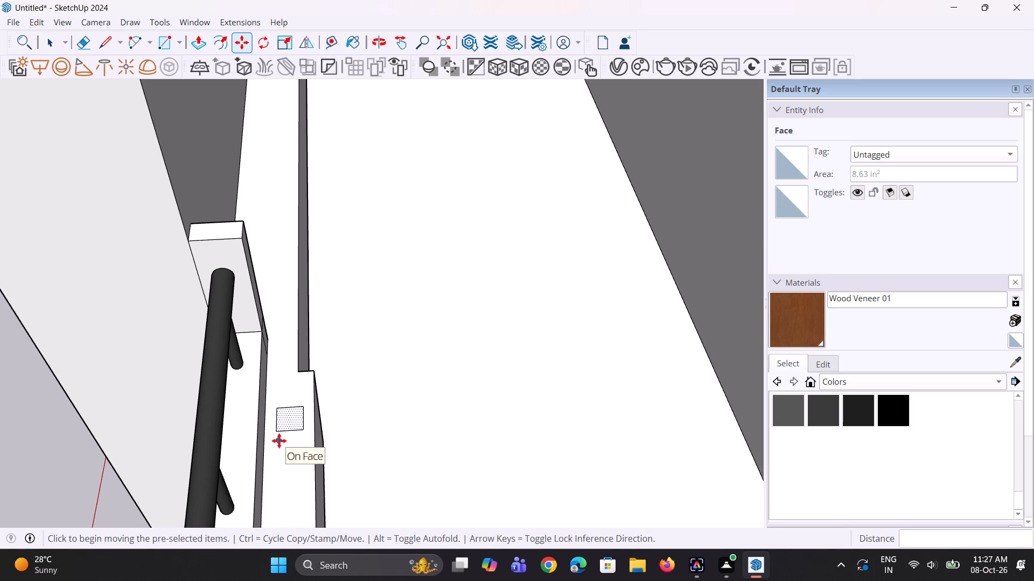
key(m)
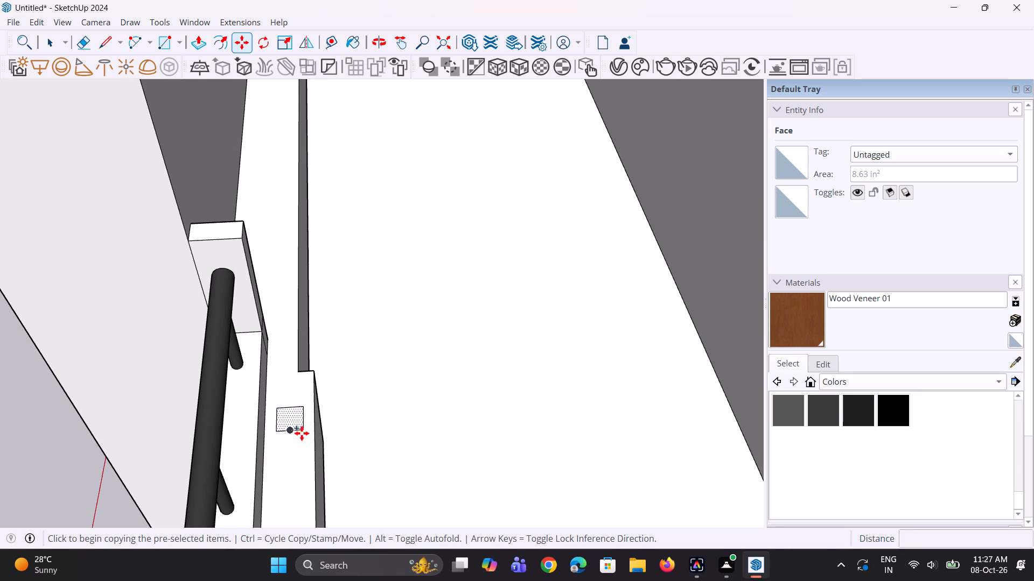
click(305, 431)
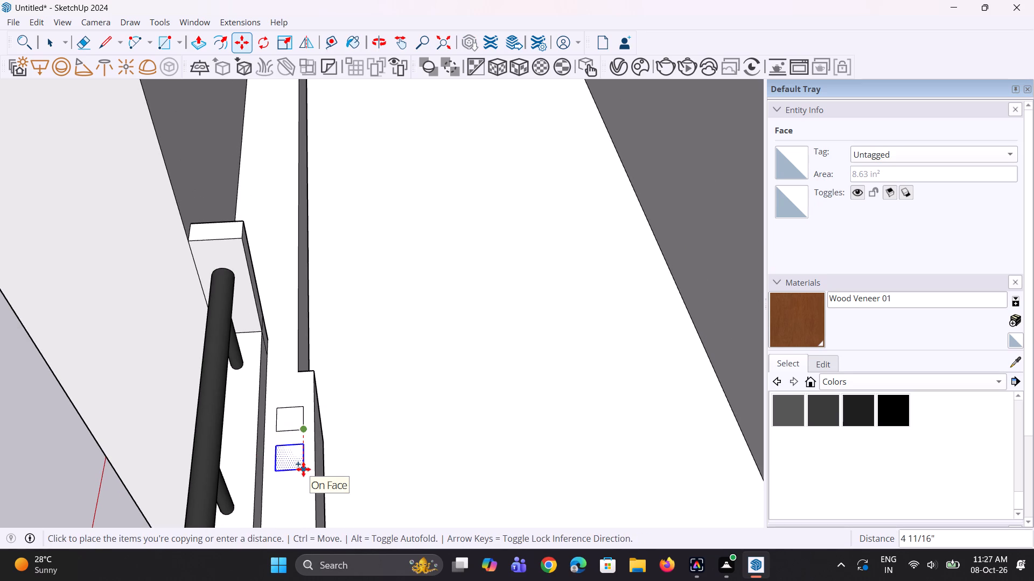
click(302, 473)
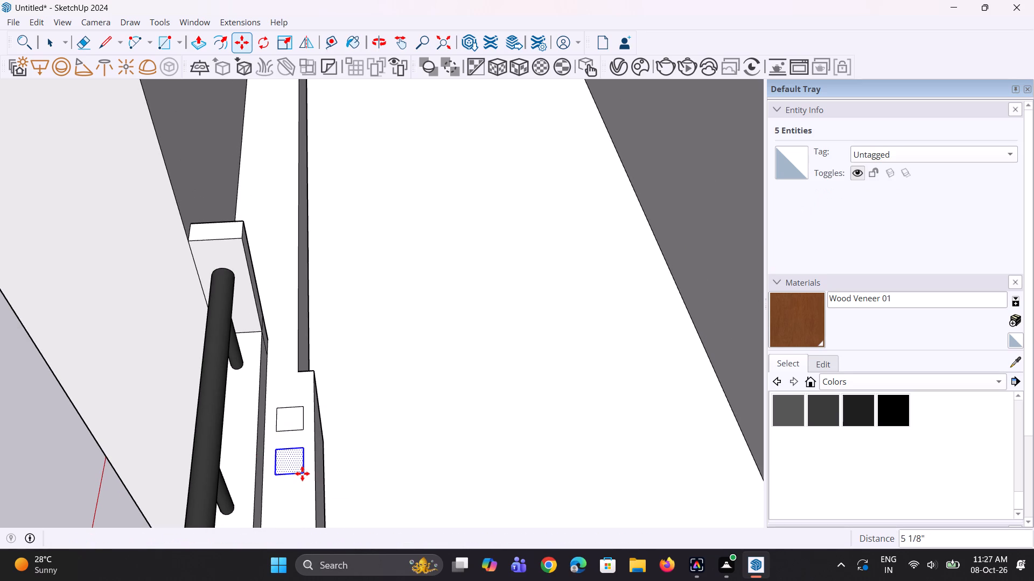
key(asterisk)
key(7)
key(Return)
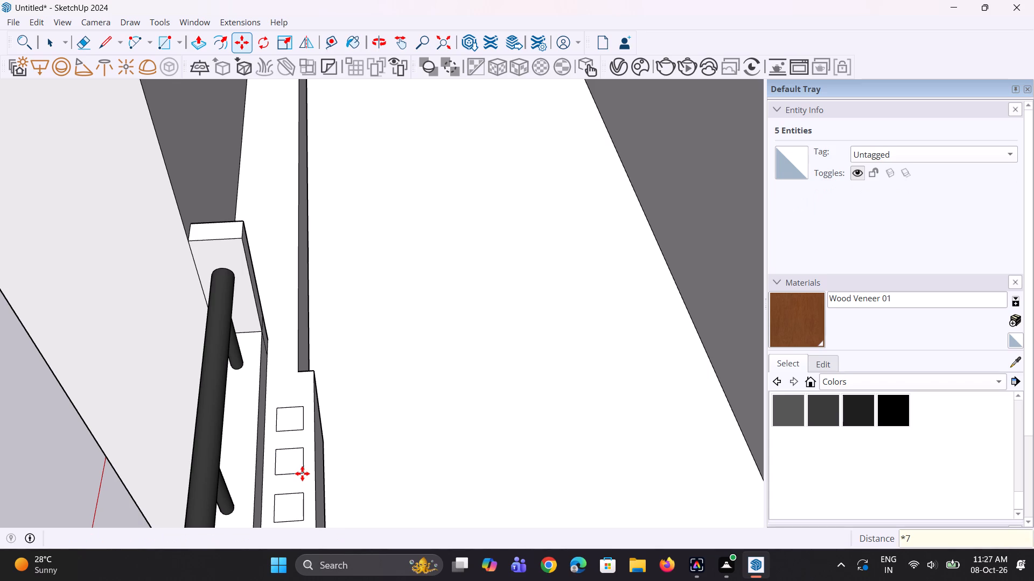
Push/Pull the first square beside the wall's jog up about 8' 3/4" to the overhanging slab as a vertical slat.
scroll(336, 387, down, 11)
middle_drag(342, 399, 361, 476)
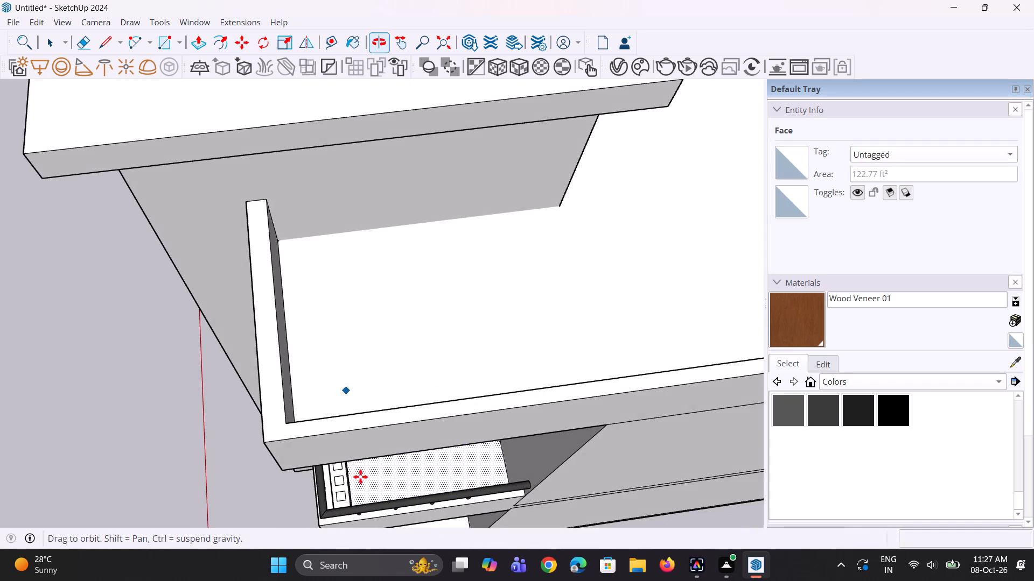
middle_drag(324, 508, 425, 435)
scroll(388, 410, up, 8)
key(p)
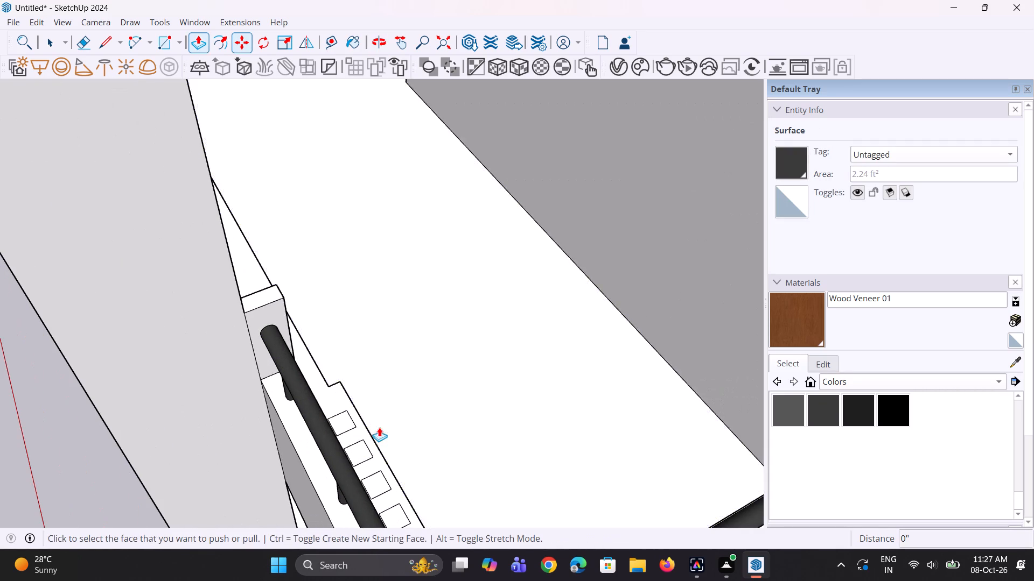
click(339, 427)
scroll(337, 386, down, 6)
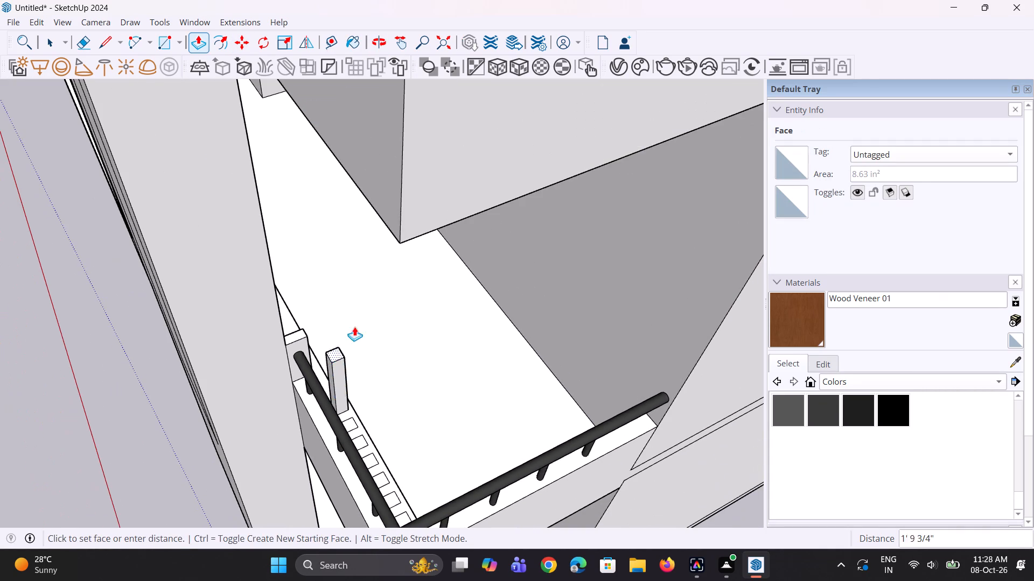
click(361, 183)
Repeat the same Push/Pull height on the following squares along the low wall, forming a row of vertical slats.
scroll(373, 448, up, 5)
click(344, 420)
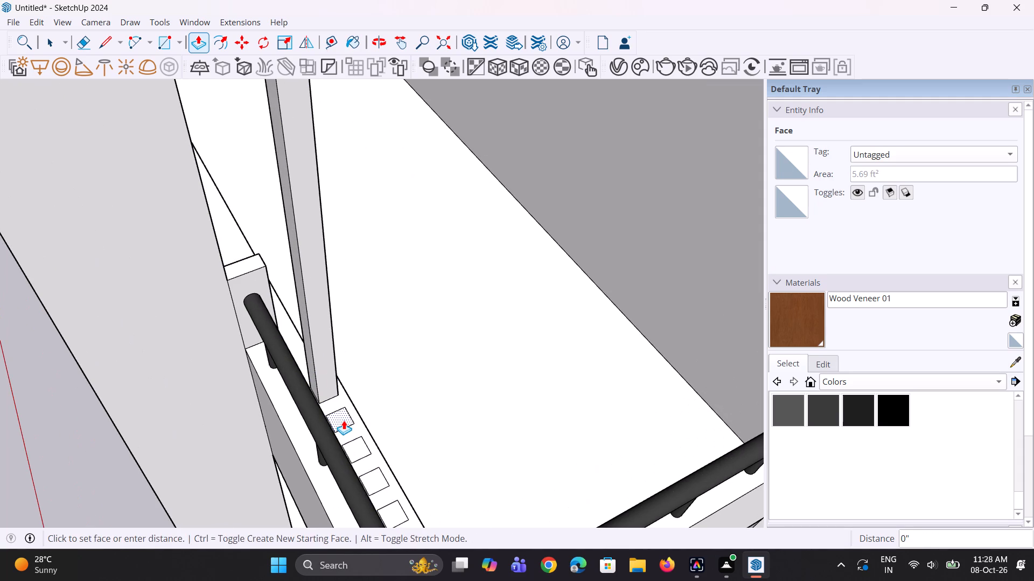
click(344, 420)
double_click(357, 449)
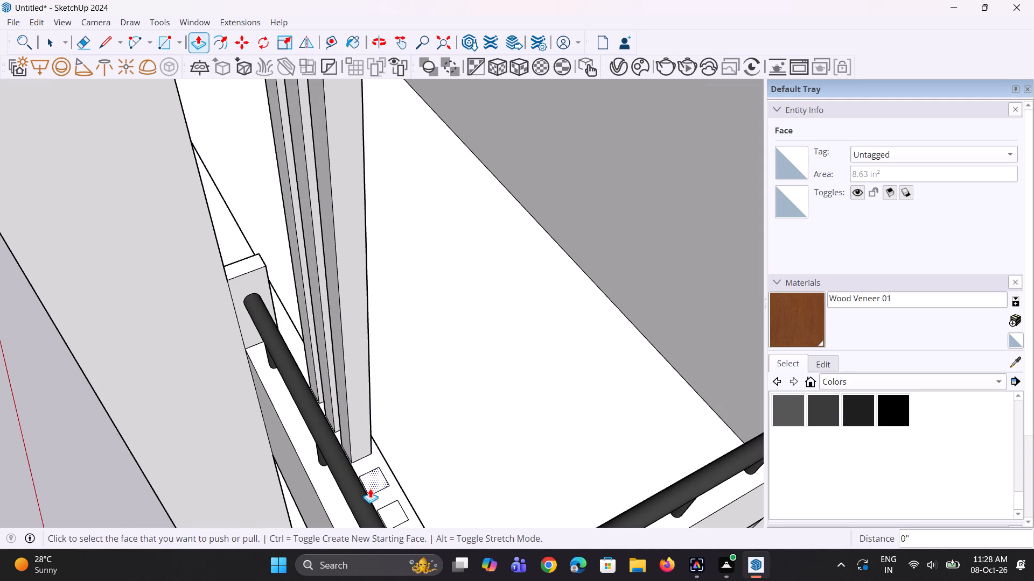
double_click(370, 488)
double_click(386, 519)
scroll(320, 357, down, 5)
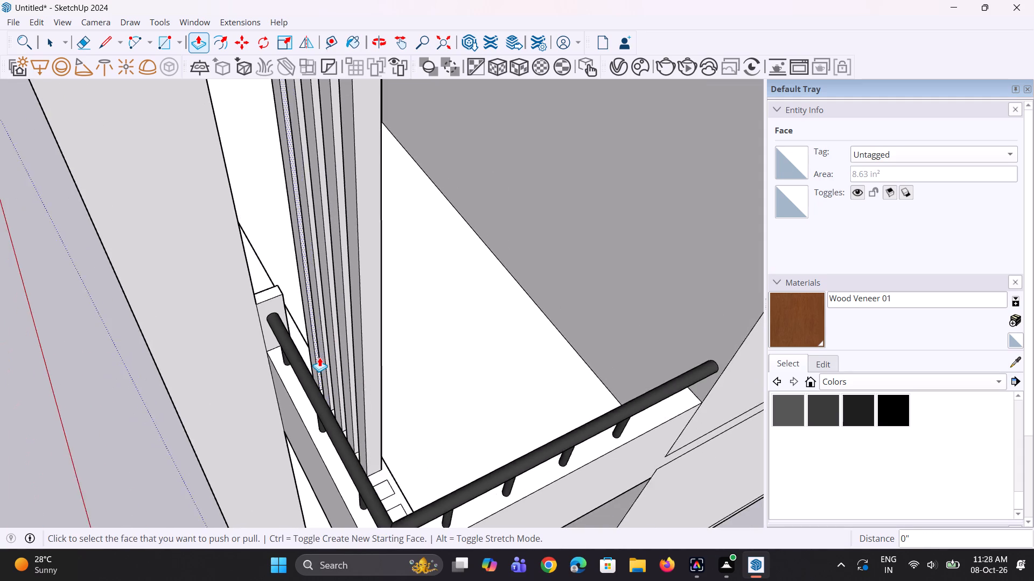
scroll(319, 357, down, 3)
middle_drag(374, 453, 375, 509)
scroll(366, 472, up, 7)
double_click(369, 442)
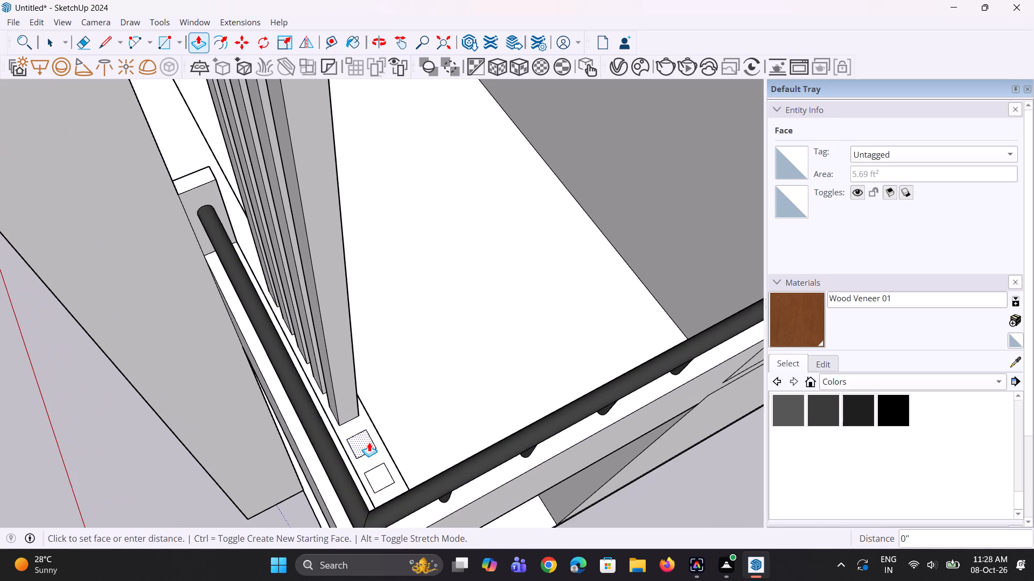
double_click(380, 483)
Examine the row of vertical slats behind the side balcony's railing from outside the house.
middle_drag(380, 483, 589, 410)
scroll(511, 420, down, 4)
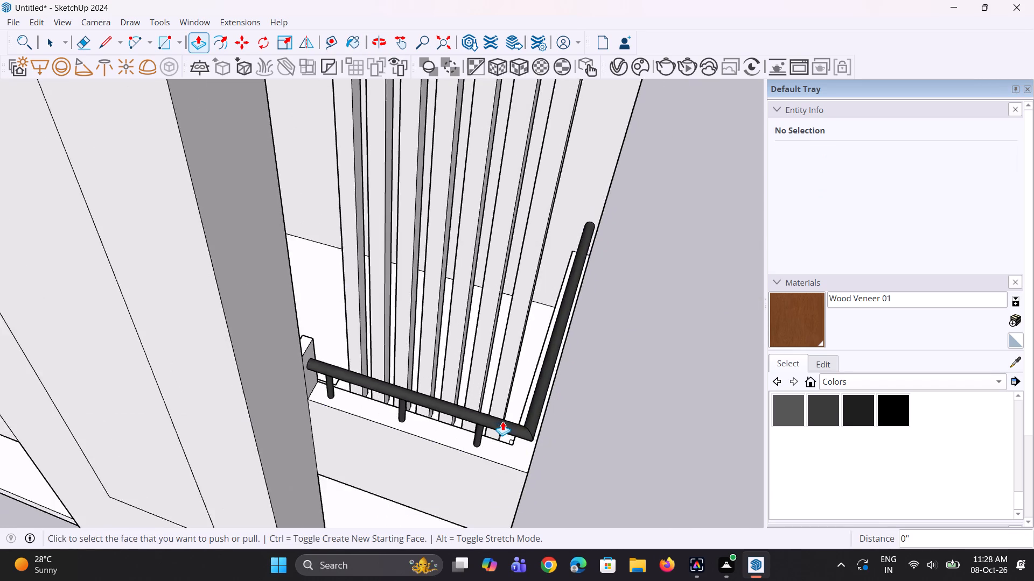
scroll(502, 421, down, 6)
middle_drag(502, 417, 549, 314)
middle_drag(418, 375, 349, 460)
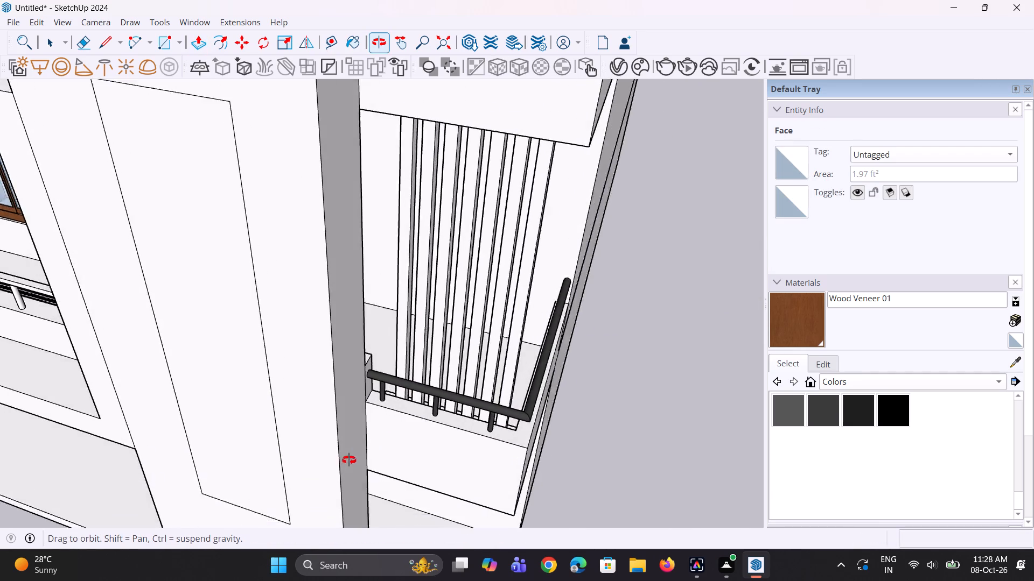
middle_drag(349, 460, 205, 495)
middle_drag(313, 421, 587, 276)
scroll(555, 292, down, 4)
middle_drag(550, 295, 388, 405)
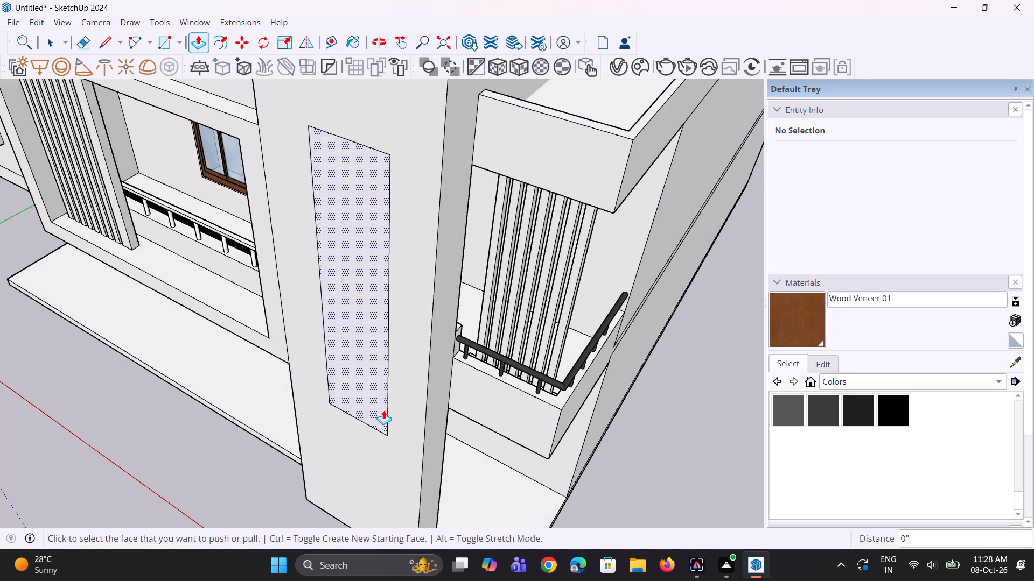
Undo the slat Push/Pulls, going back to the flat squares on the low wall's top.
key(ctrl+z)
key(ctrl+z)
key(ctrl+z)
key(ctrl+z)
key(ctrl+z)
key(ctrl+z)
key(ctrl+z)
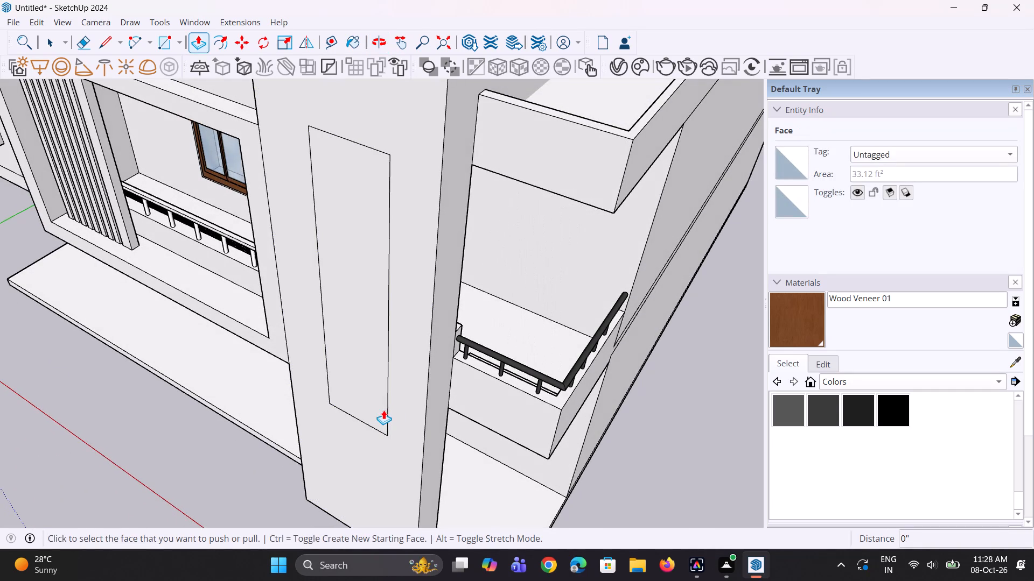
Copy the first small square on the low wall's top about 4 11/16" along the row, toward the wall's jog.
middle_drag(417, 401, 318, 473)
scroll(399, 430, up, 7)
middle_drag(515, 428, 452, 447)
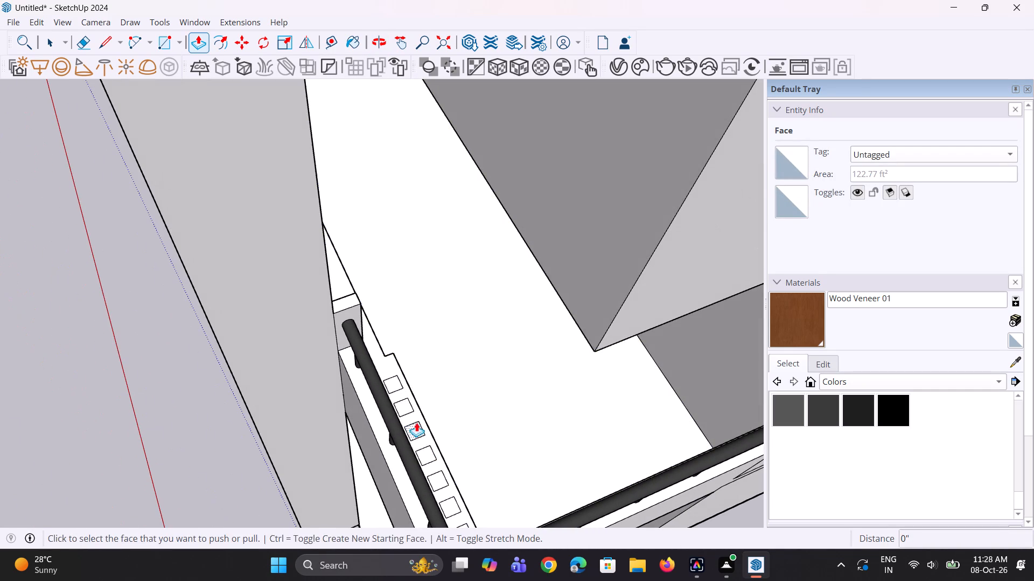
key(space)
click(394, 385)
middle_drag(406, 406, 325, 412)
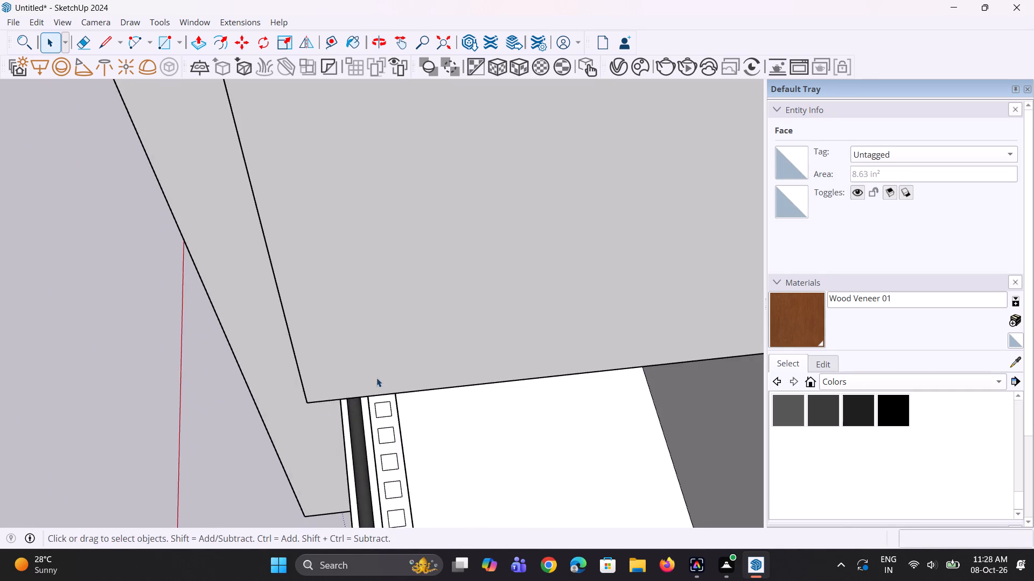
scroll(381, 375, up, 3)
middle_drag(378, 399, 375, 329)
scroll(365, 414, down, 4)
scroll(357, 456, down, 5)
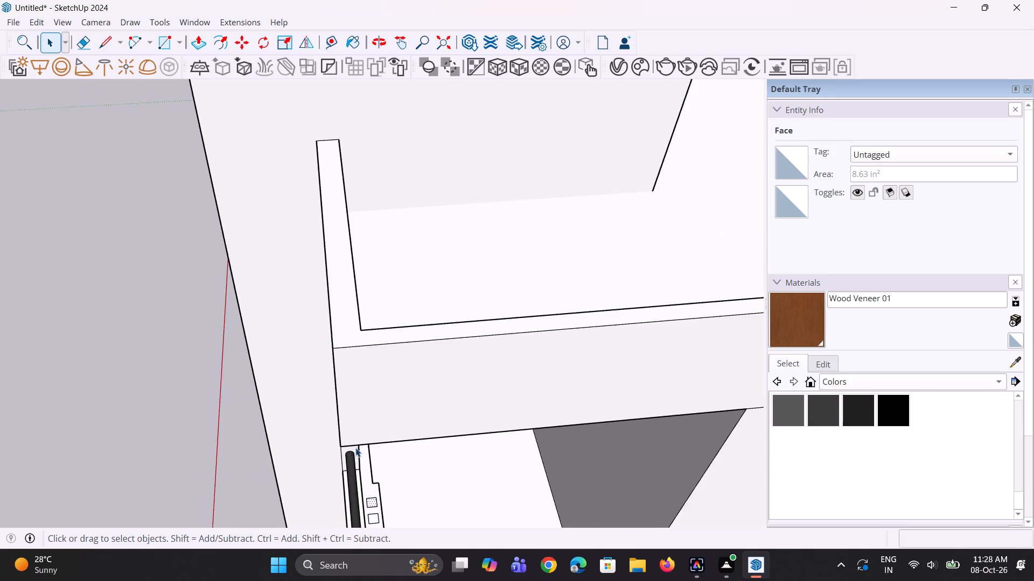
scroll(355, 448, down, 4)
middle_drag(357, 496, 361, 505)
scroll(358, 406, down, 4)
middle_drag(412, 407, 497, 389)
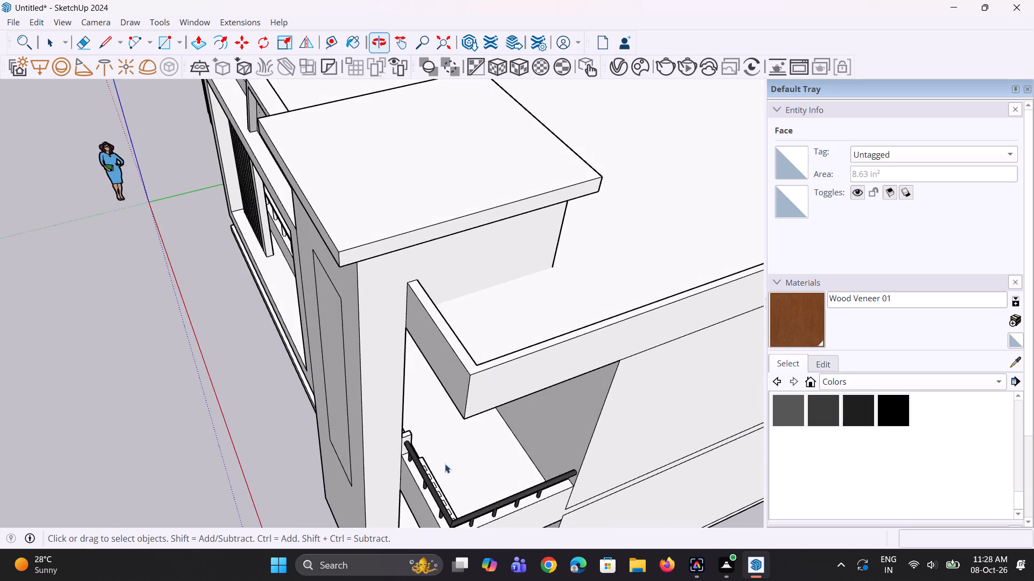
scroll(440, 487, up, 10)
middle_drag(403, 483, 327, 490)
scroll(371, 411, up, 2)
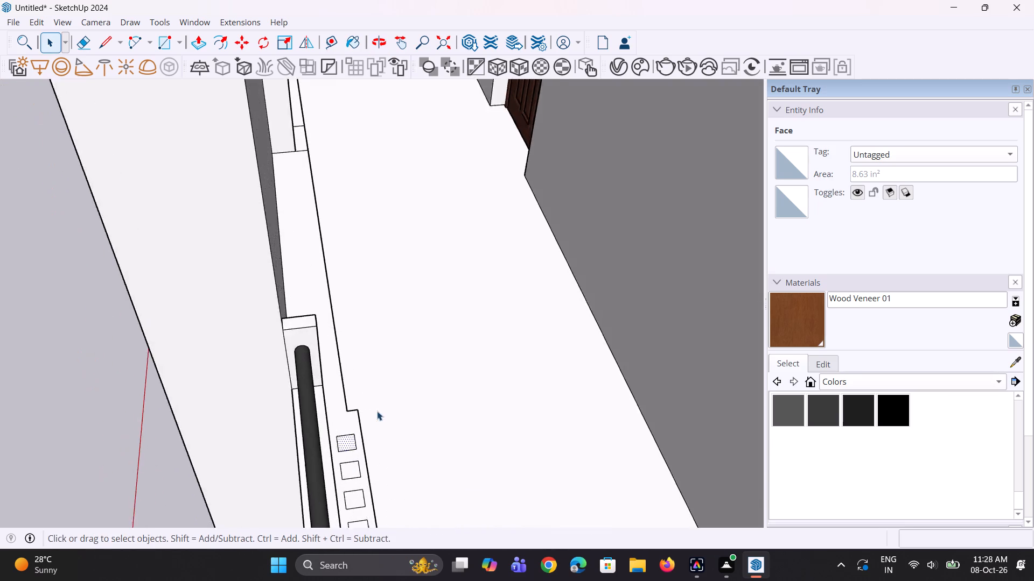
scroll(377, 411, up, 4)
scroll(381, 416, down, 1)
key(m)
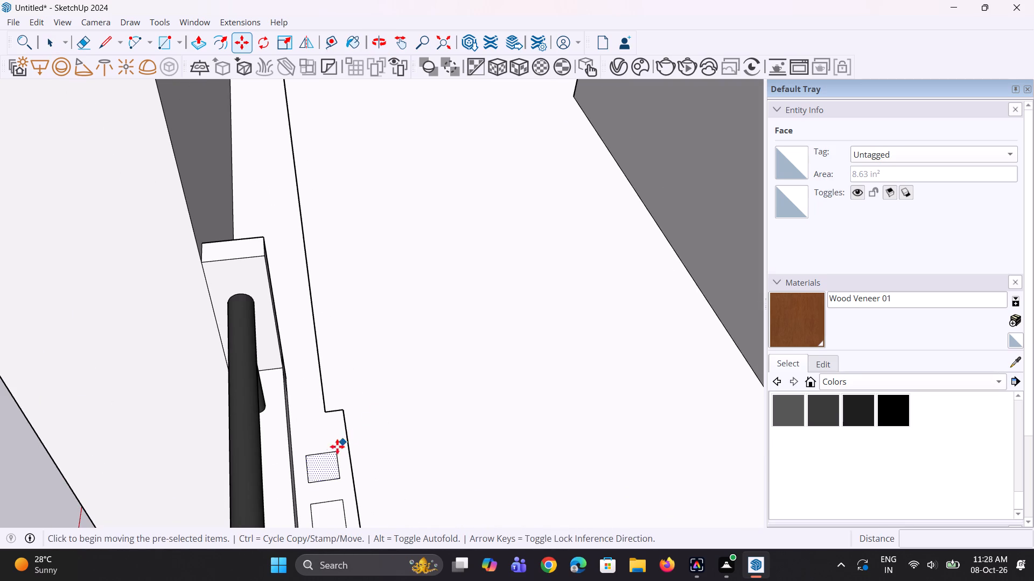
click(334, 451)
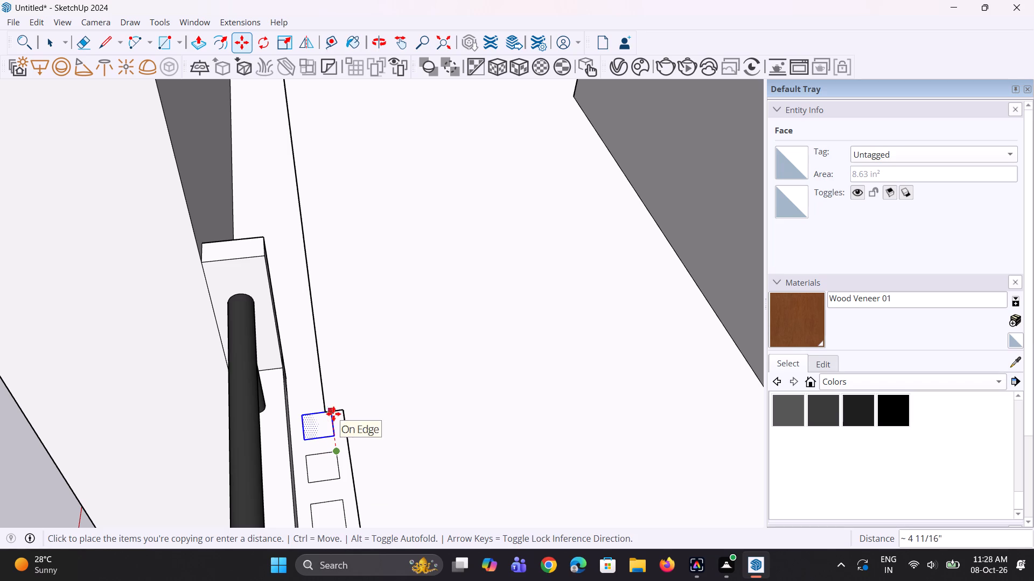
click(333, 414)
middle_drag(316, 443, 338, 448)
key(space)
Push/Pull the copied square beside the jog up about 8' 3/4" to the overhanging slab's bottom edge.
key(p)
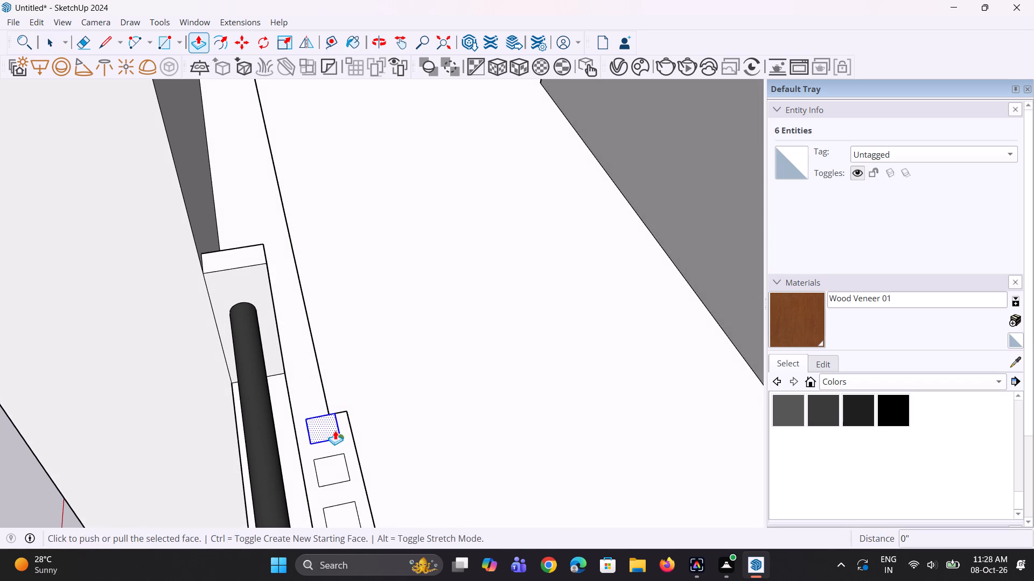
click(332, 430)
scroll(336, 416, down, 13)
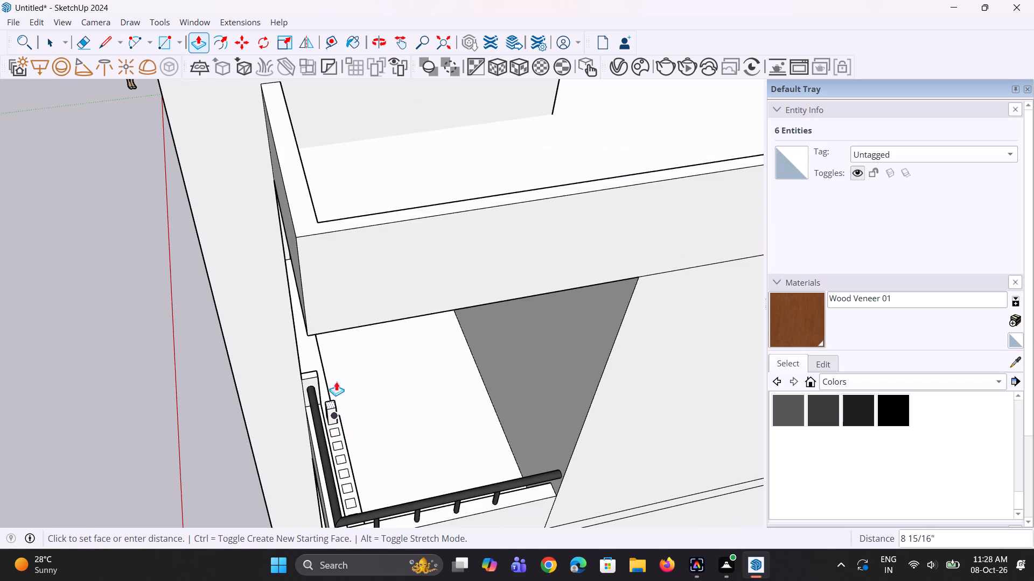
middle_drag(284, 322, 476, 235)
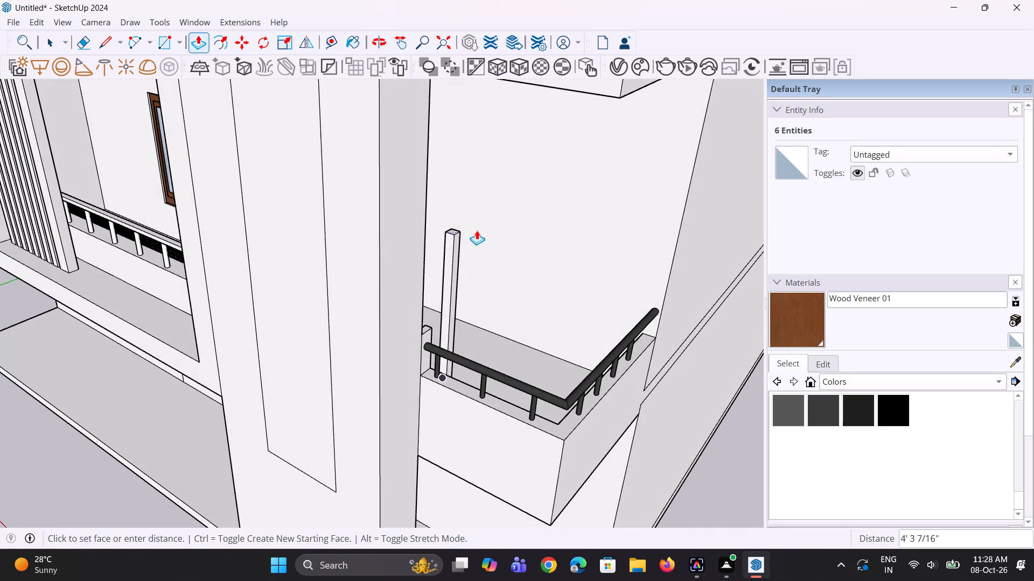
scroll(477, 232, down, 3)
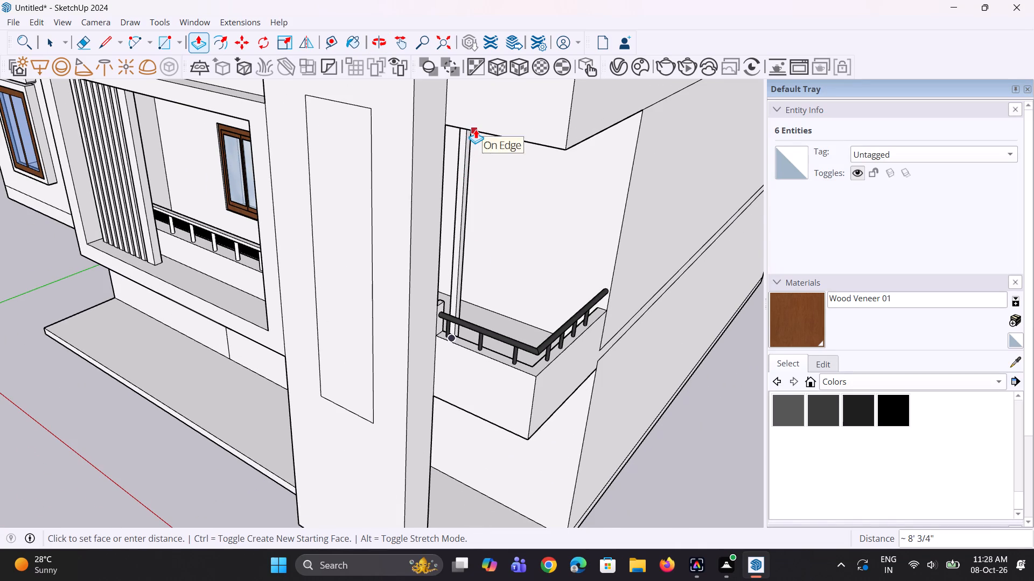
click(476, 129)
Repeat the same Push/Pull height on the remaining full squares along the low wall, forming a row of vertical slats.
middle_drag(528, 346, 413, 502)
scroll(393, 466, up, 3)
scroll(425, 399, up, 7)
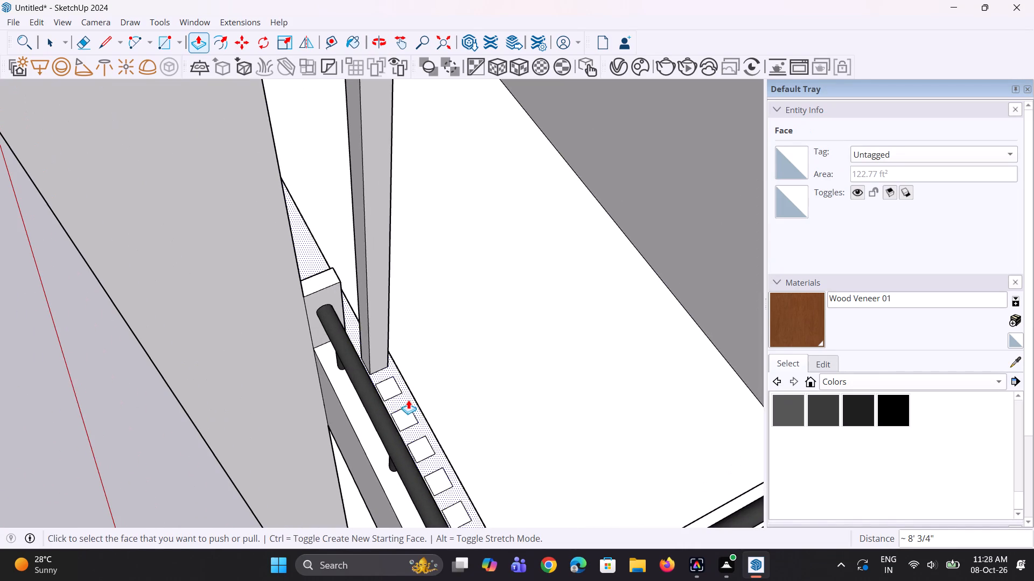
double_click(393, 387)
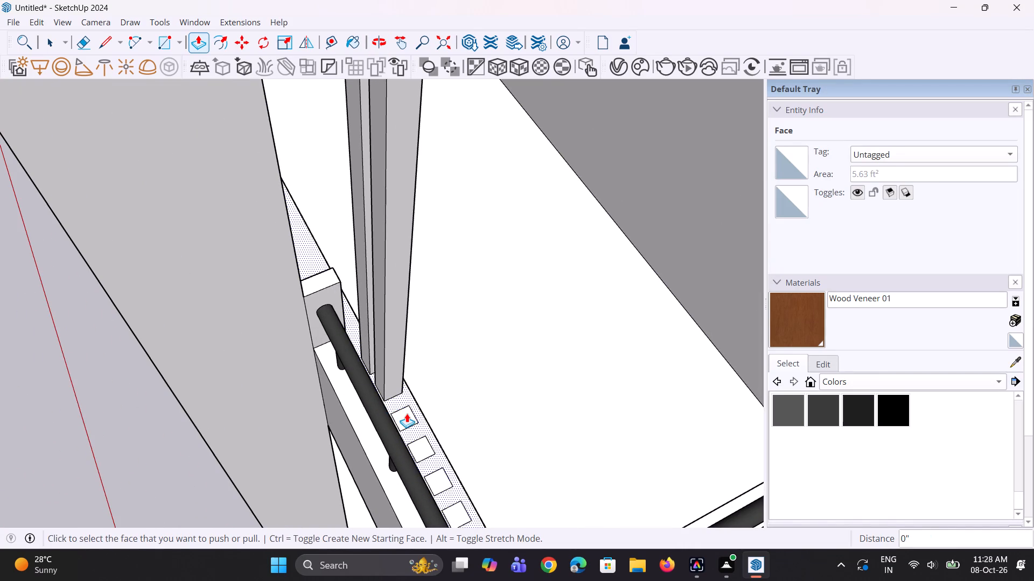
double_click(408, 414)
double_click(415, 447)
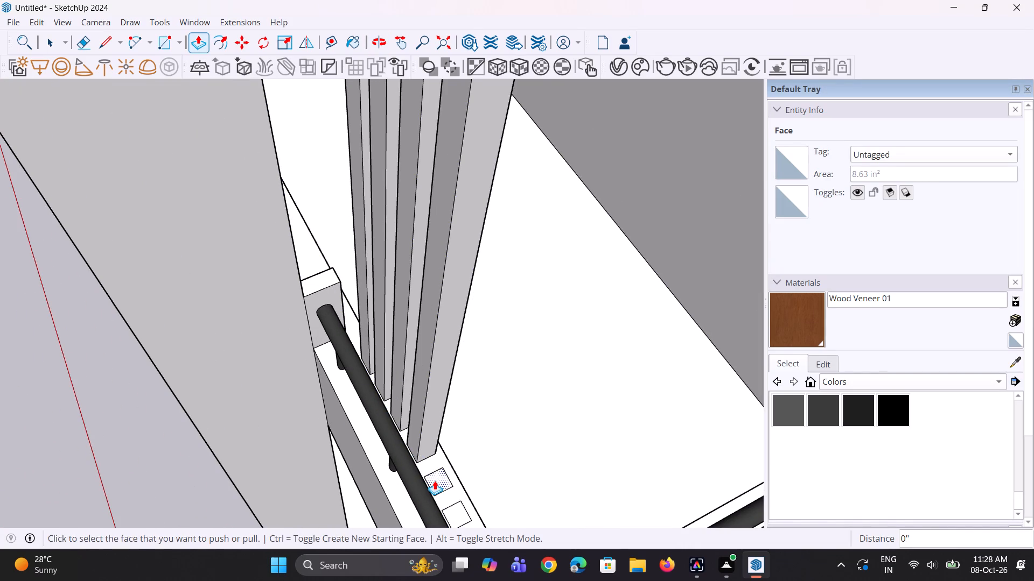
double_click(435, 480)
double_click(464, 508)
scroll(449, 441, down, 4)
scroll(479, 541, up, 2)
double_click(473, 523)
scroll(432, 394, down, 2)
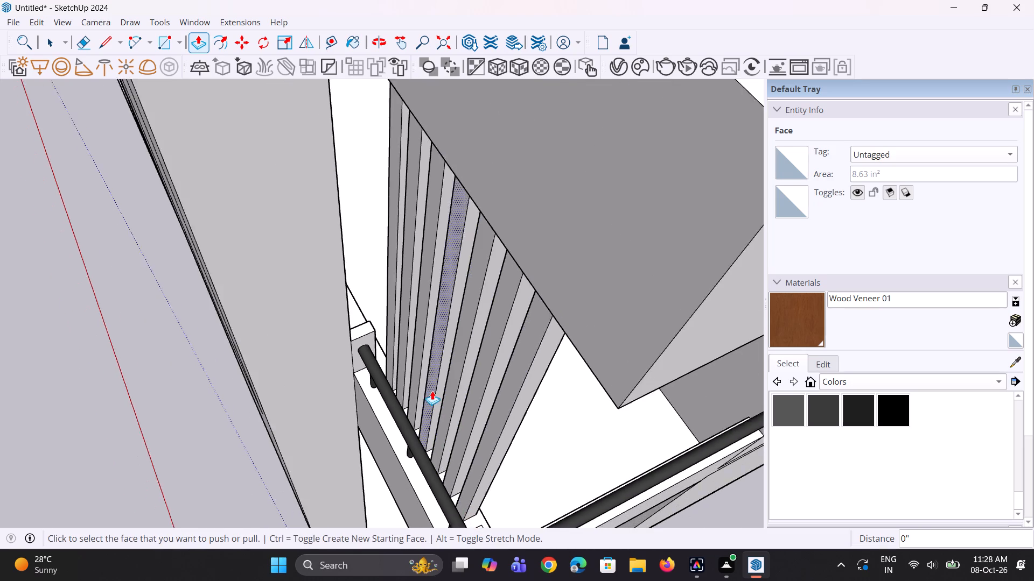
scroll(432, 391, down, 5)
scroll(448, 463, up, 8)
middle_drag(466, 495, 468, 505)
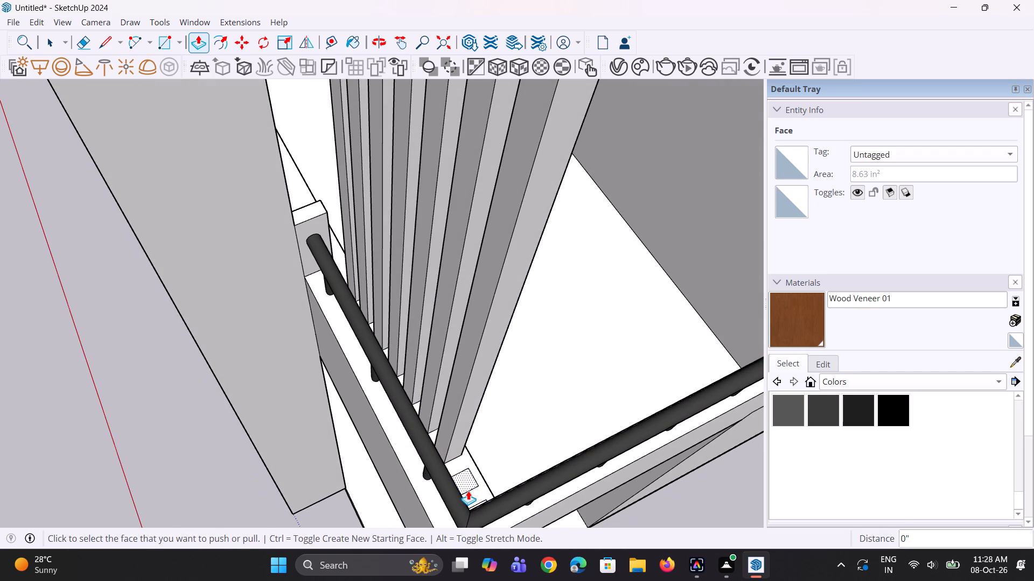
double_click(468, 491)
Examine the slat row and its spacing near the balcony's outer corner, from above and from outside the railing.
middle_drag(470, 491, 484, 532)
scroll(490, 501, up, 2)
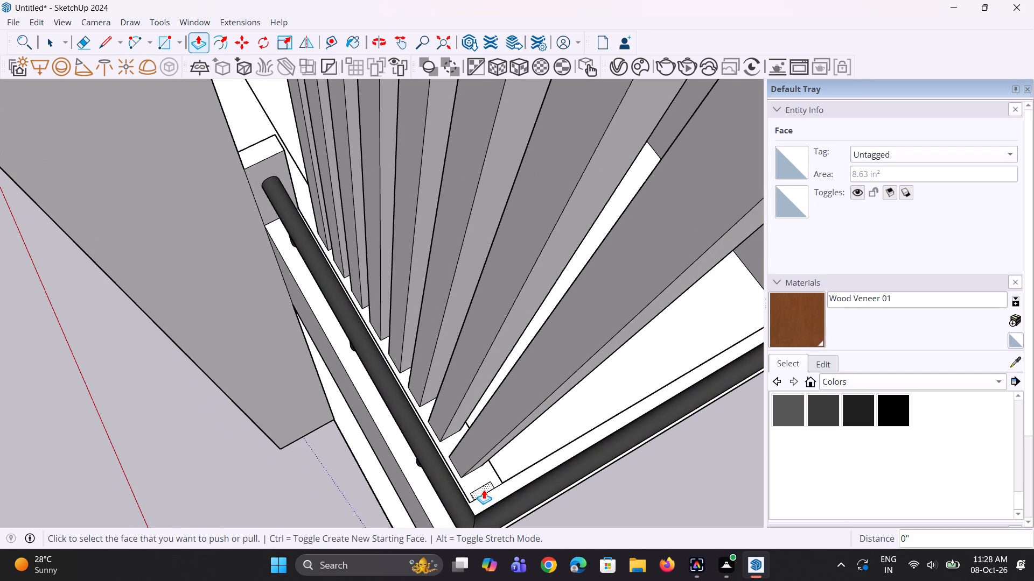
scroll(484, 490, down, 3)
middle_drag(484, 490, 692, 338)
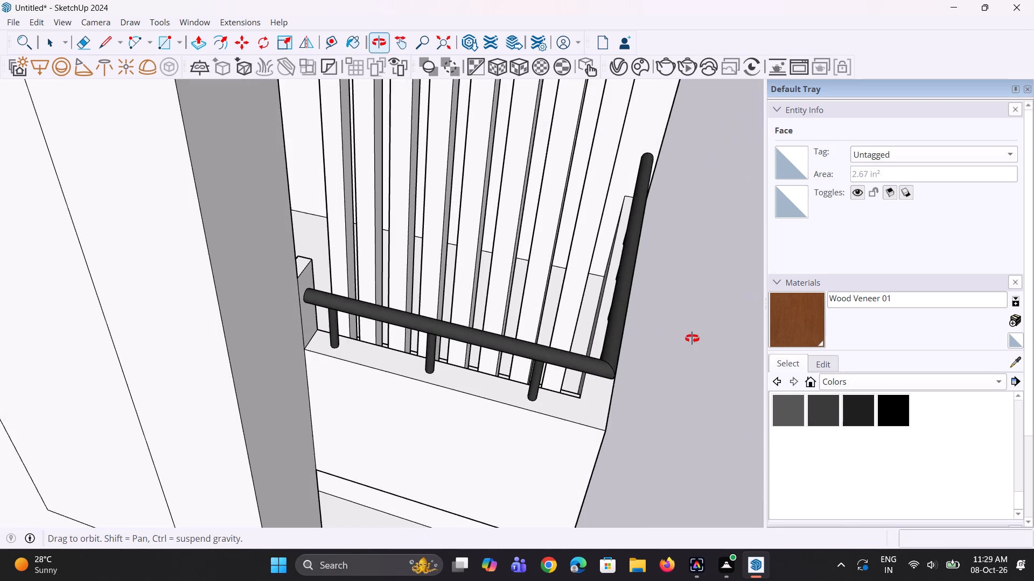
middle_drag(692, 338, 691, 339)
key(space)
key(space)
middle_drag(497, 378, 572, 335)
scroll(513, 354, down, 5)
middle_drag(558, 345, 560, 336)
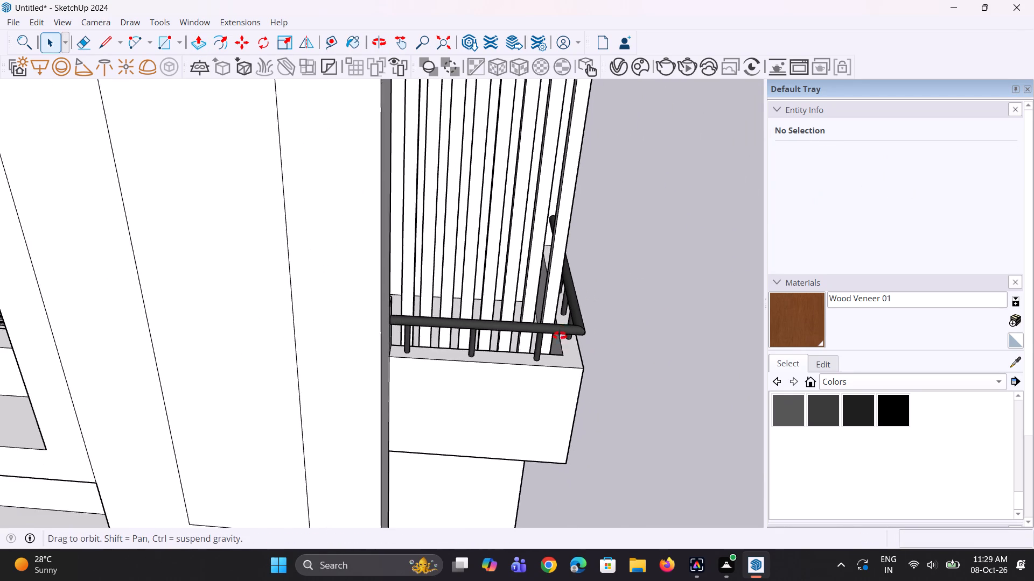
middle_drag(560, 336, 542, 296)
scroll(543, 309, down, 5)
middle_drag(543, 311, 539, 285)
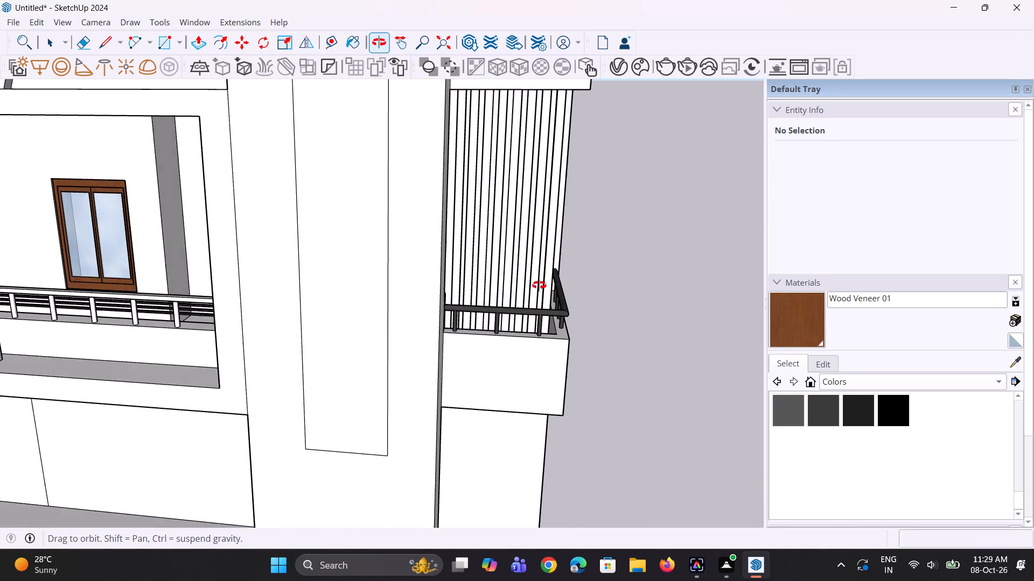
middle_drag(539, 285, 539, 329)
scroll(538, 332, up, 4)
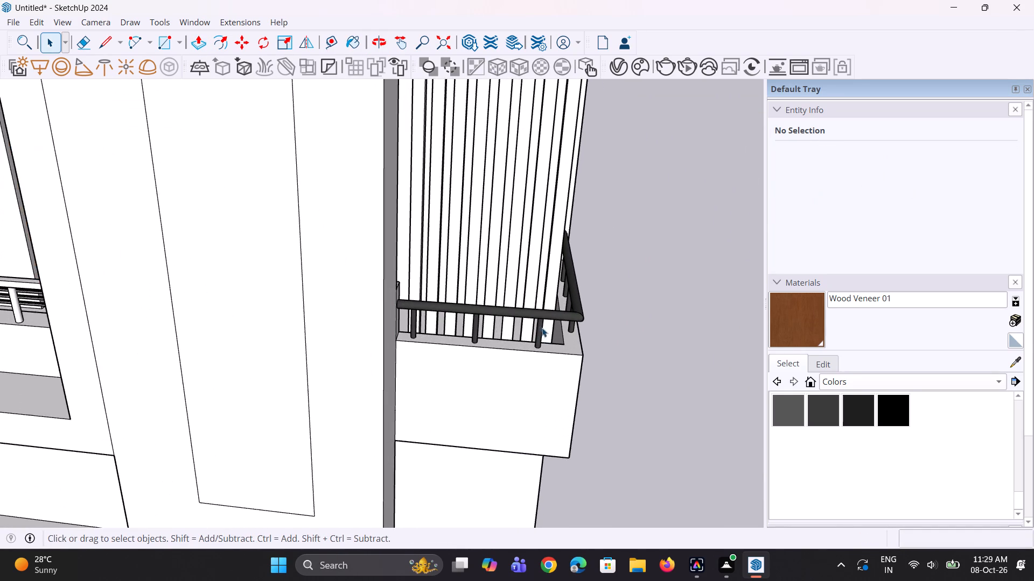
scroll(525, 361, up, 1)
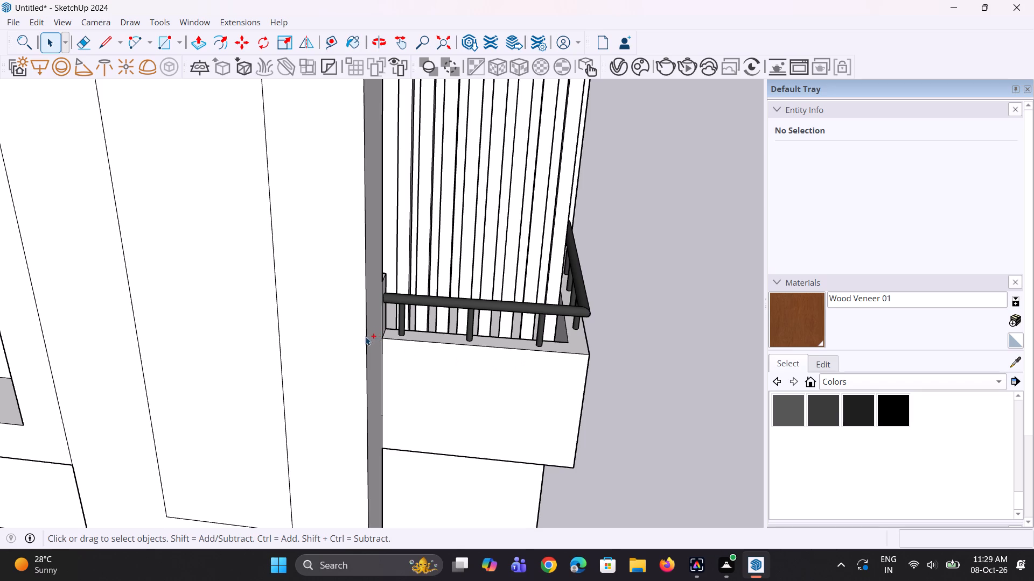
Save the model in the Documents folder as plan2222.
key(ctrl+s)
text(pl)
text(an222)
key(2)
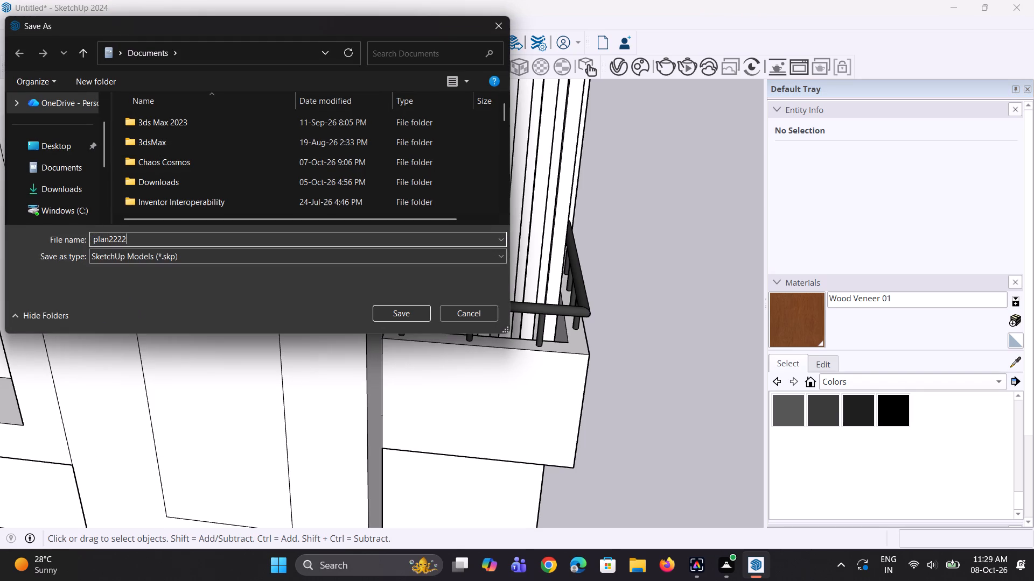
key(Return)
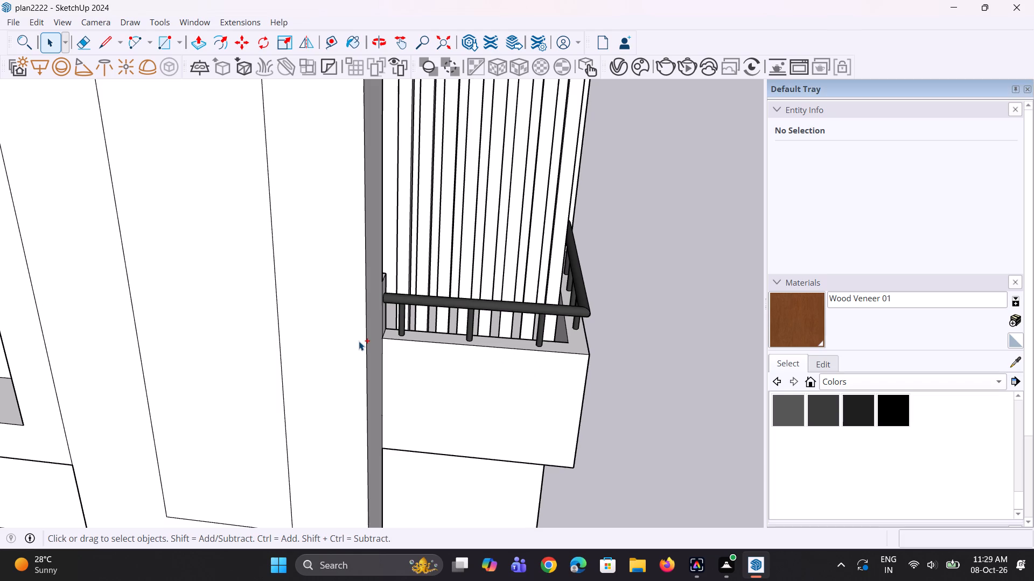
Examine the whole house's front elevation and the side balcony's slats beside the tall column.
scroll(361, 341, down, 15)
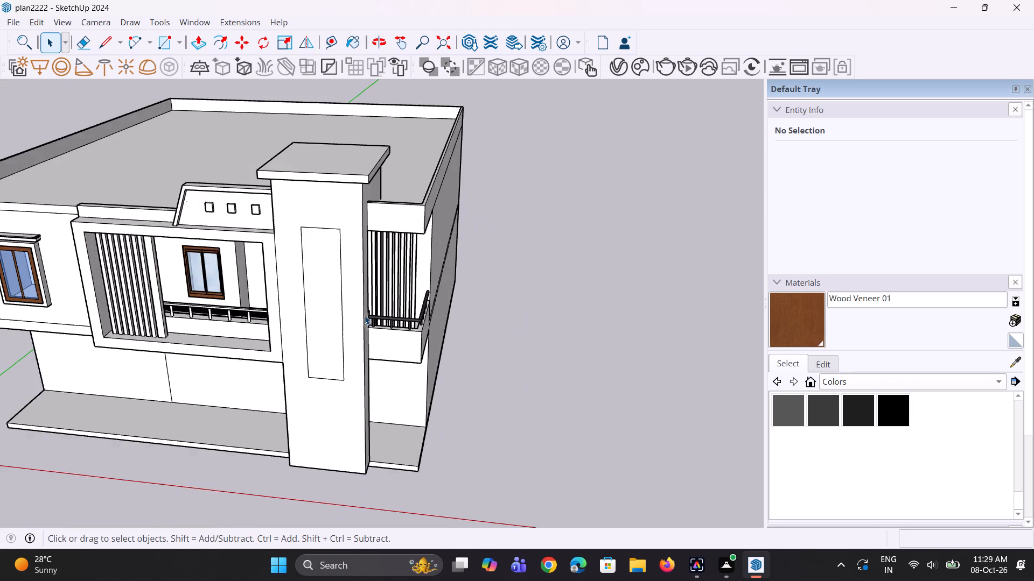
scroll(365, 307, down, 5)
middle_drag(364, 306, 213, 321)
scroll(362, 306, down, 1)
middle_drag(464, 358, 848, 264)
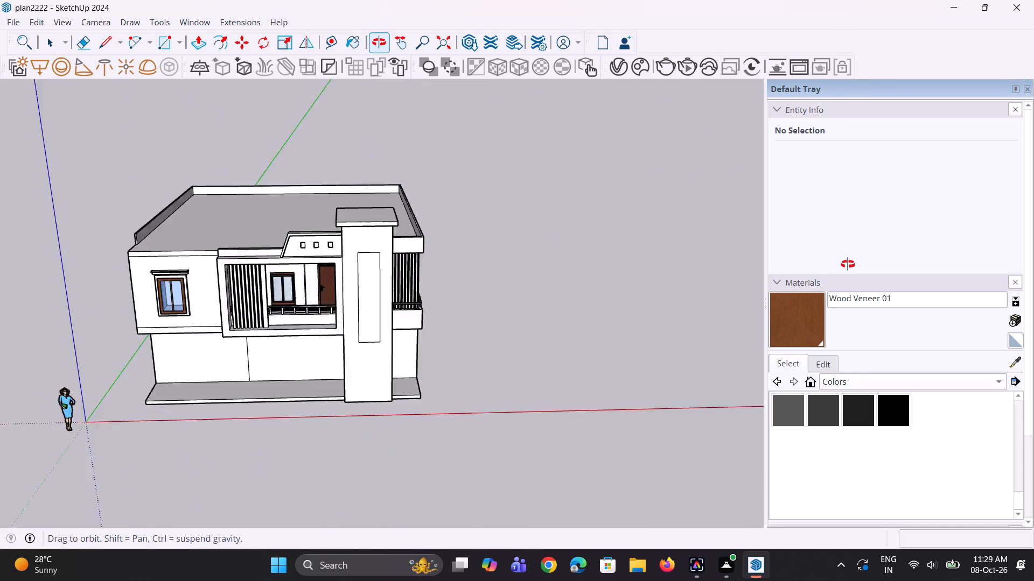
middle_drag(848, 264, 633, 238)
scroll(455, 249, up, 8)
middle_drag(403, 246, 431, 250)
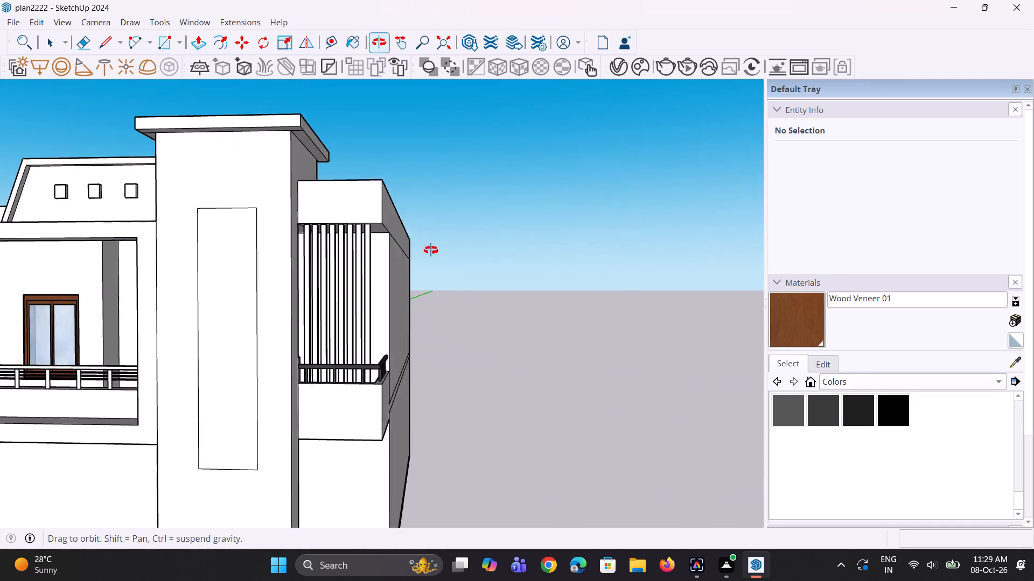
middle_drag(431, 250, 470, 265)
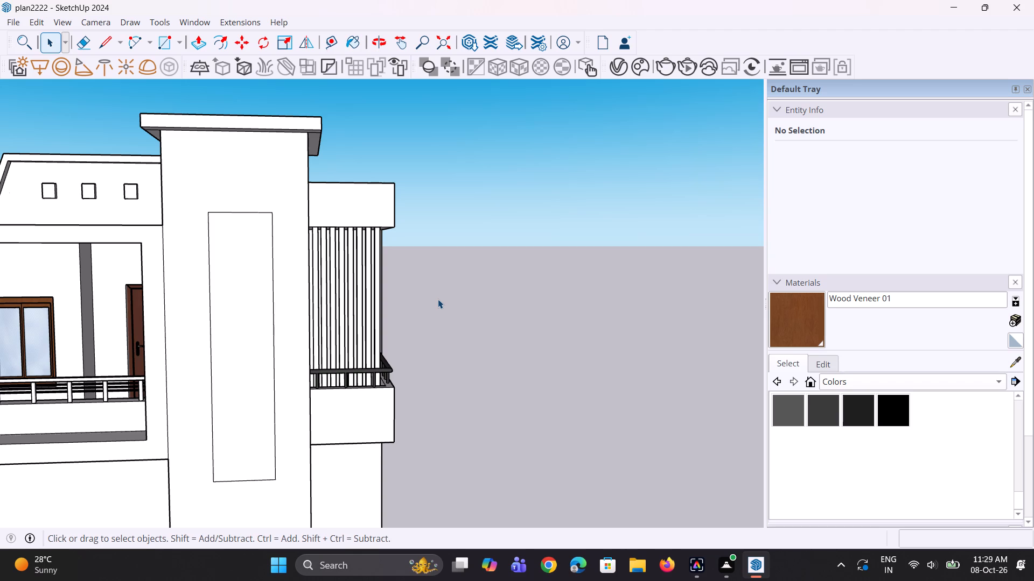
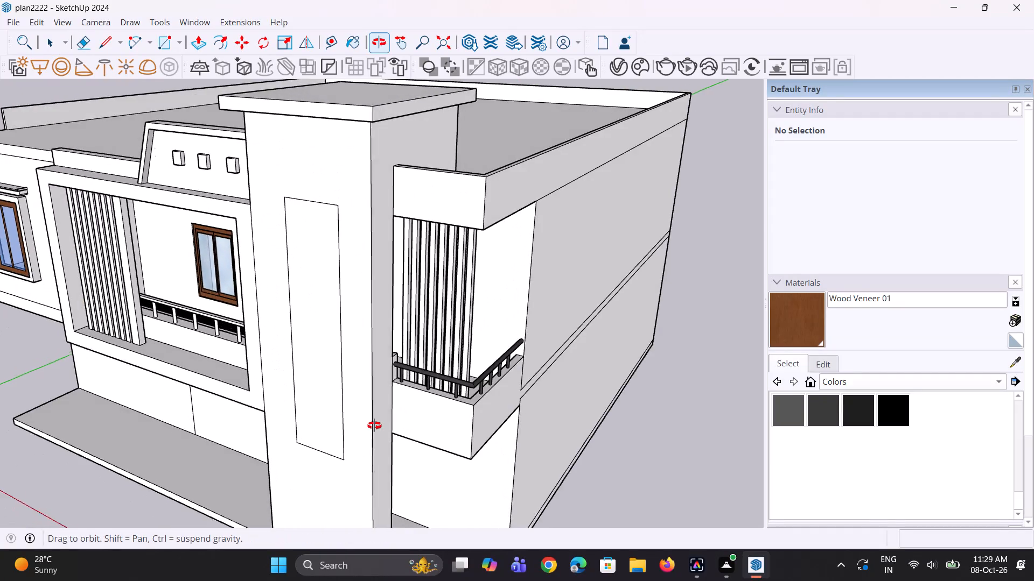
Copy the short cross edge on the balcony ceiling near the tower about 7 13/16" toward the window side.
scroll(401, 408, down, 9)
middle_drag(411, 399, 291, 445)
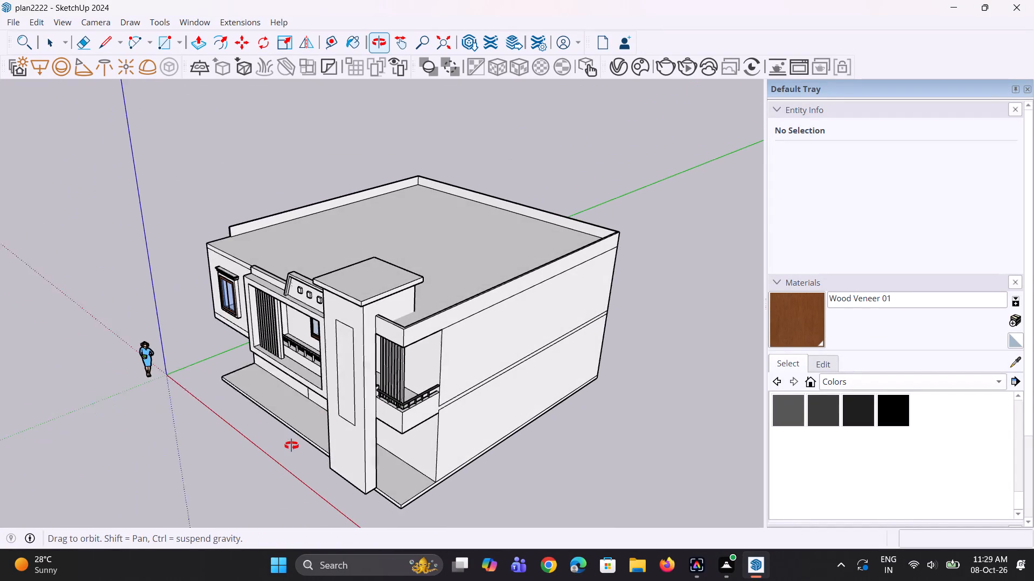
middle_drag(291, 445, 289, 447)
scroll(346, 464, down, 5)
middle_drag(346, 464, 462, 402)
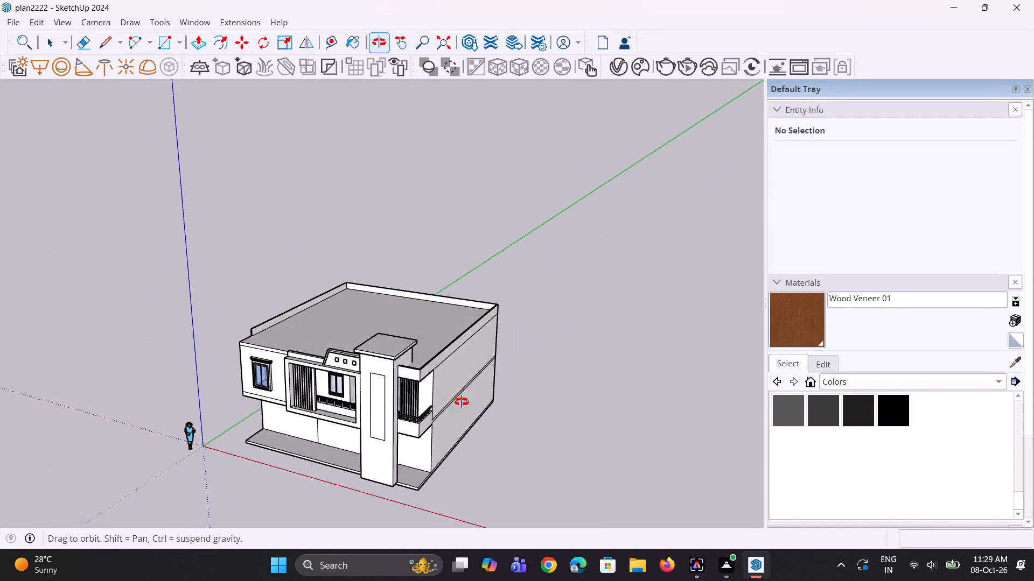
middle_drag(462, 402, 508, 337)
middle_click(508, 337)
middle_drag(352, 385, 439, 317)
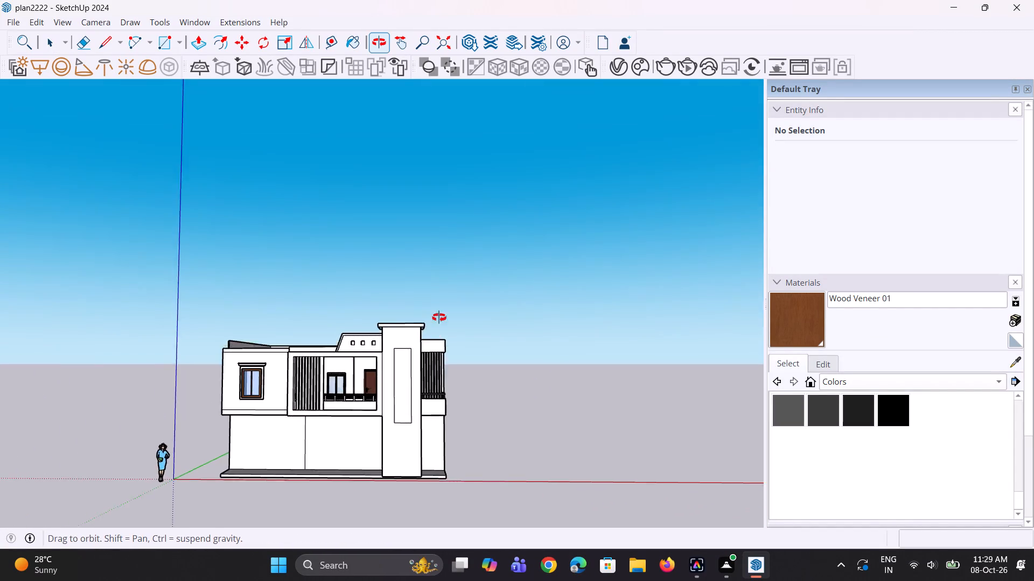
middle_drag(439, 317, 467, 271)
scroll(361, 353, up, 3)
middle_drag(355, 369, 403, 325)
scroll(346, 375, up, 4)
middle_drag(371, 371, 420, 351)
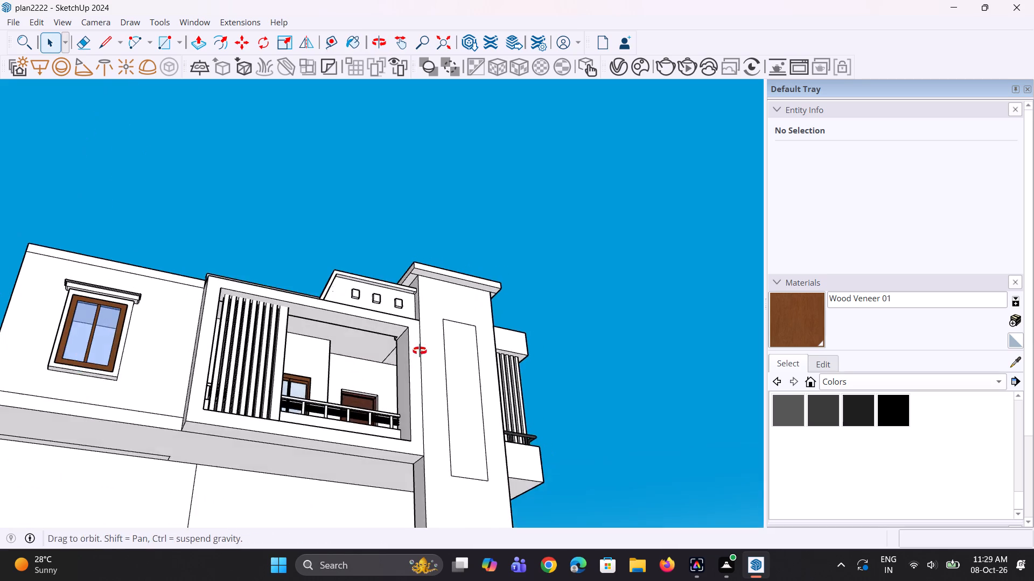
middle_drag(420, 351, 429, 344)
scroll(323, 349, up, 5)
click(400, 364)
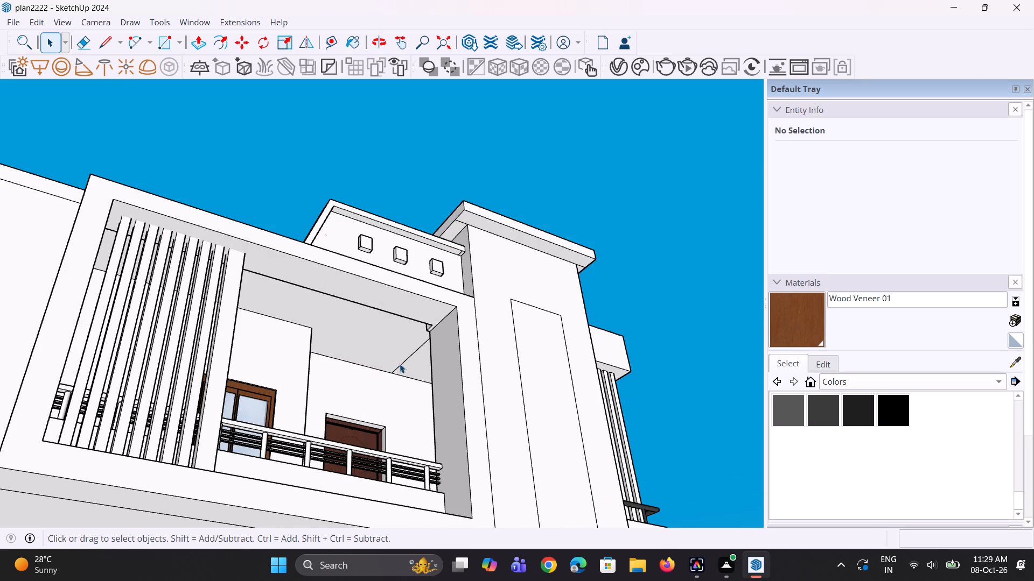
scroll(398, 367, up, 3)
key(m)
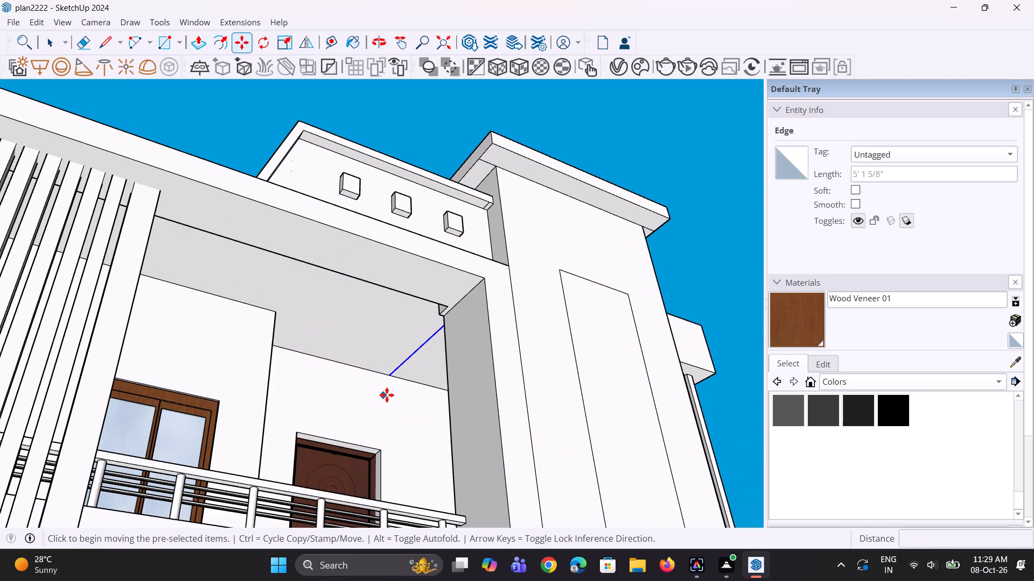
click(392, 379)
click(372, 378)
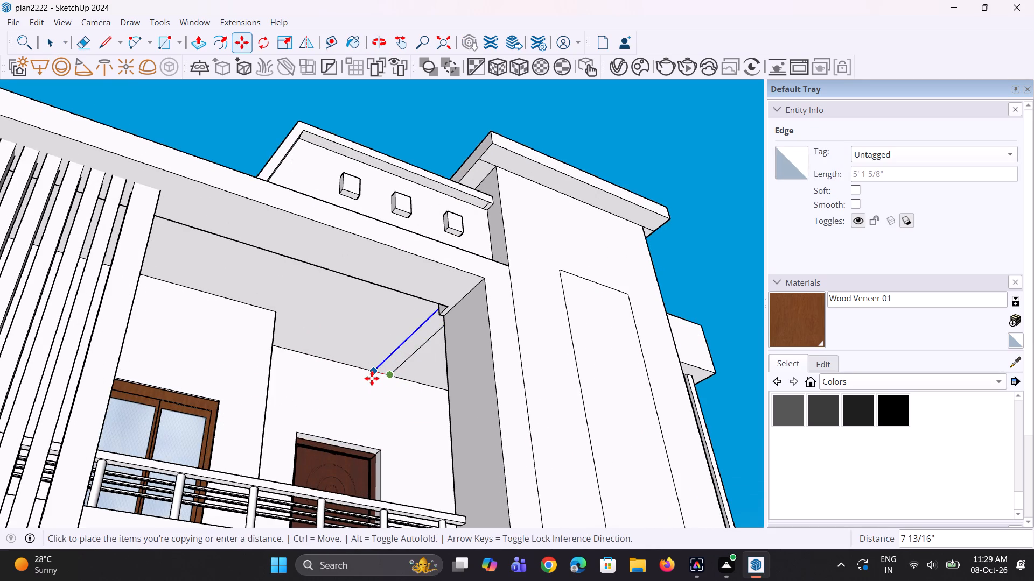
Copy the new ceiling edge about 2' 5 3/4" farther along the wall toward the window side.
key(m)
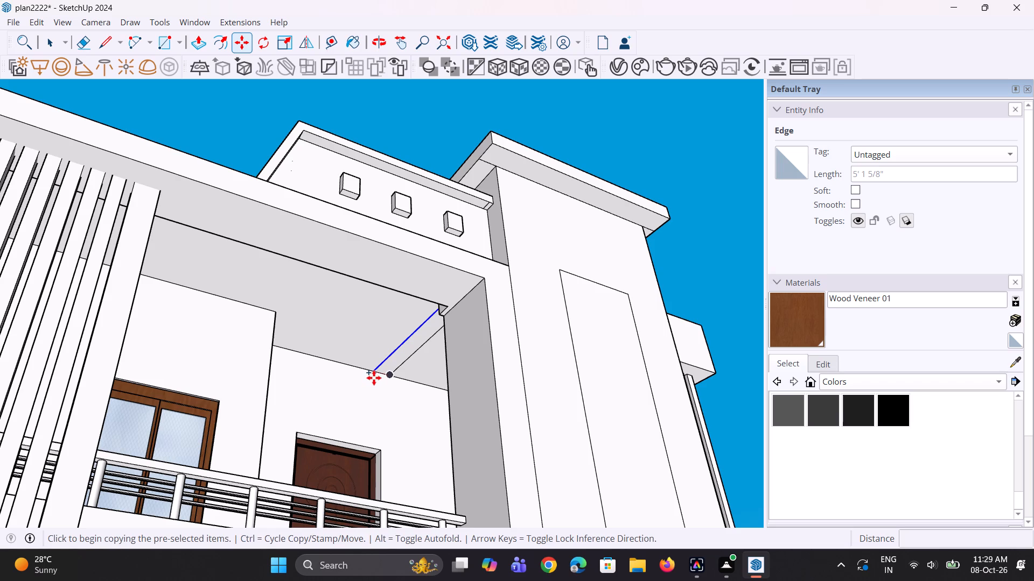
click(375, 374)
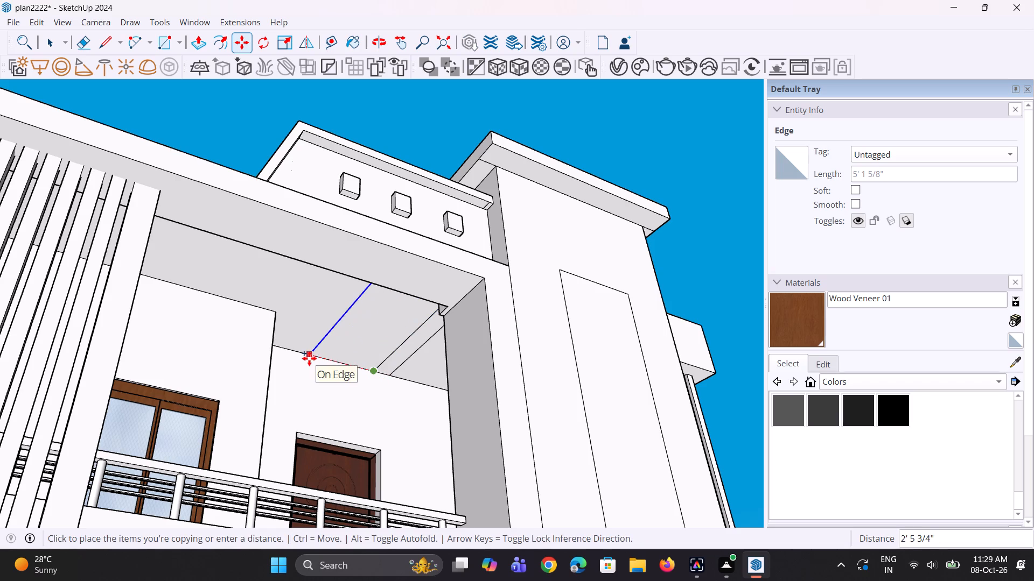
click(309, 358)
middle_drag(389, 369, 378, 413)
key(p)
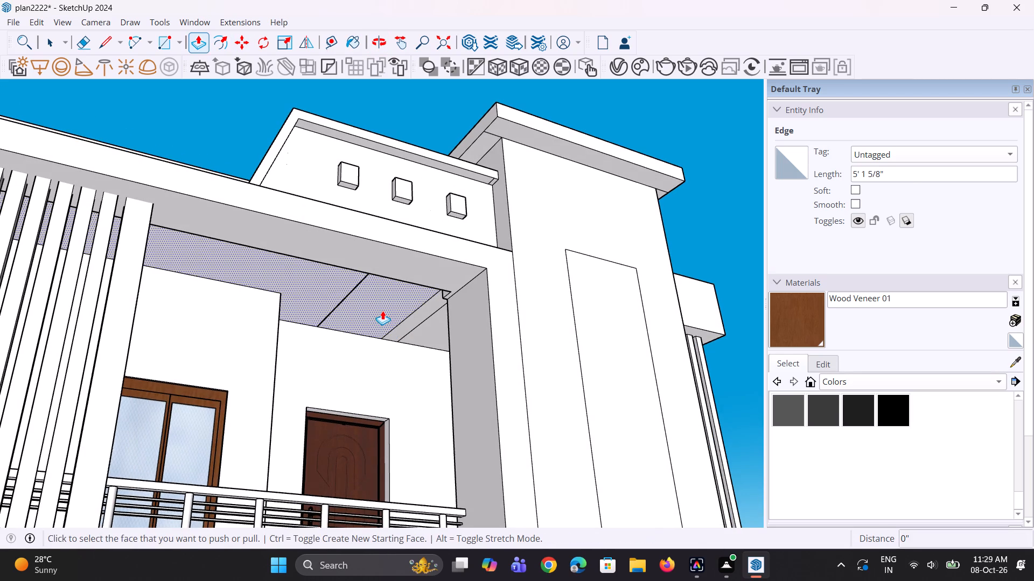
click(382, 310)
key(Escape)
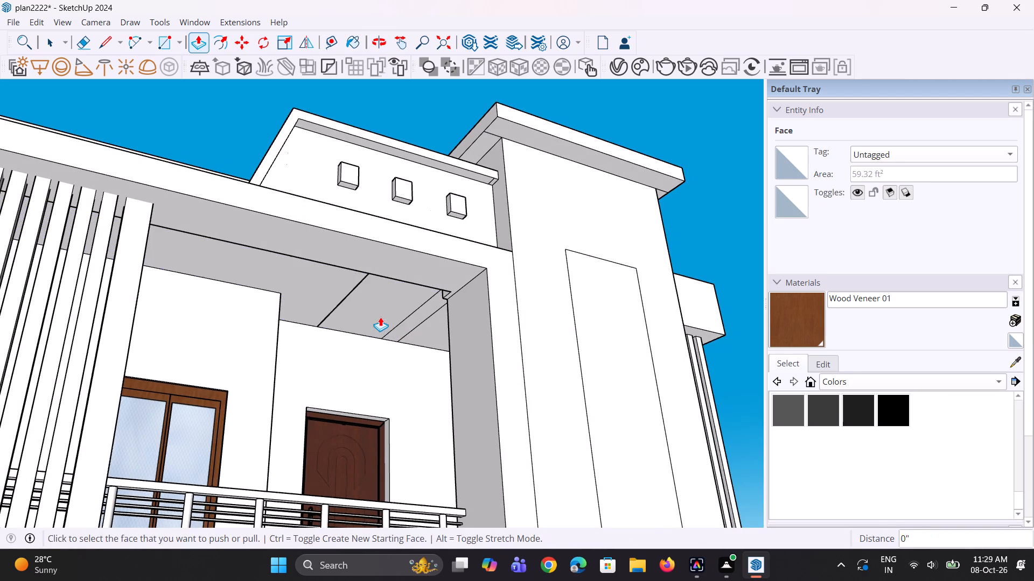
Draw a line about 5 11/16" long from the loose end of the copied ceiling edge to the front beam.
middle_drag(387, 311, 399, 231)
middle_drag(343, 306, 507, 335)
scroll(340, 275, up, 8)
middle_drag(315, 263, 429, 244)
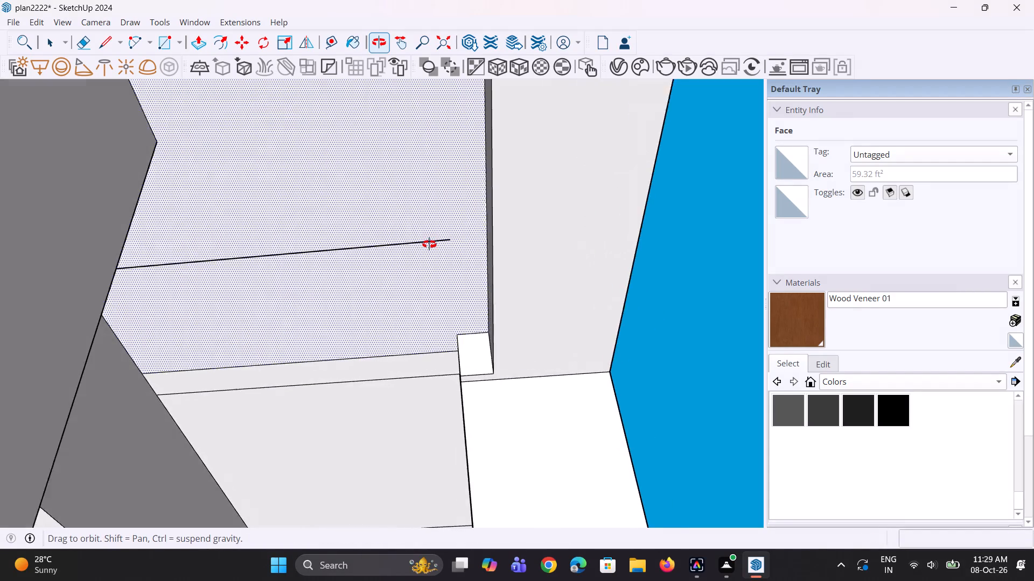
middle_drag(429, 244, 495, 281)
scroll(497, 284, up, 3)
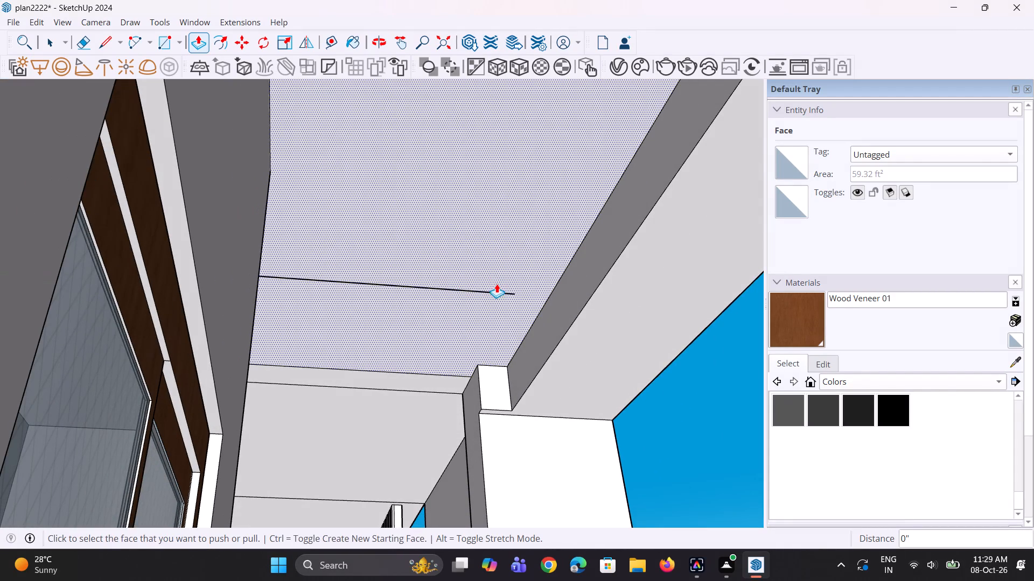
key(l)
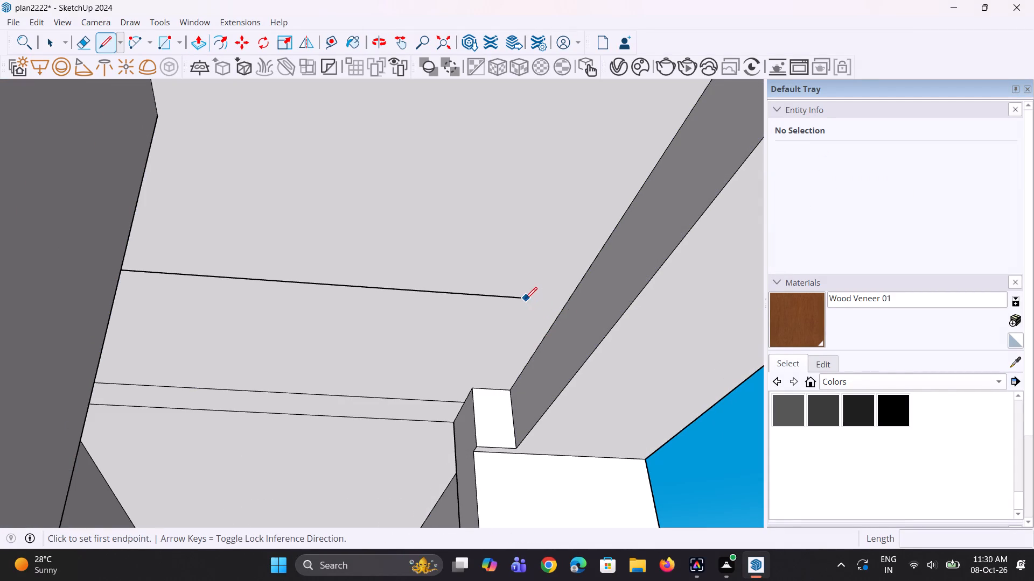
click(523, 299)
click(567, 301)
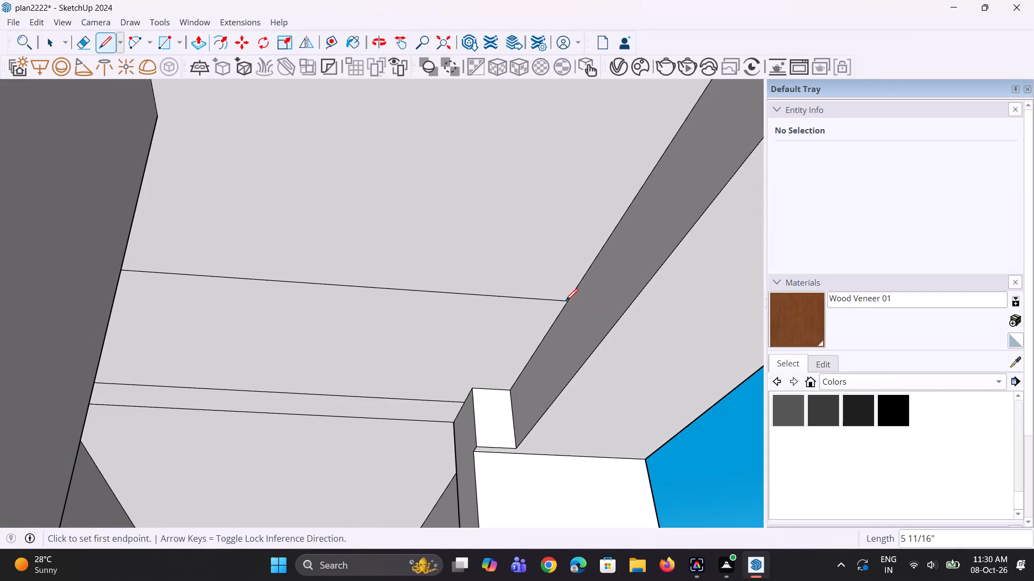
Push/Pull the enclosed ceiling strip down about 2 5/16" to form a dropped panel.
key(p)
click(526, 327)
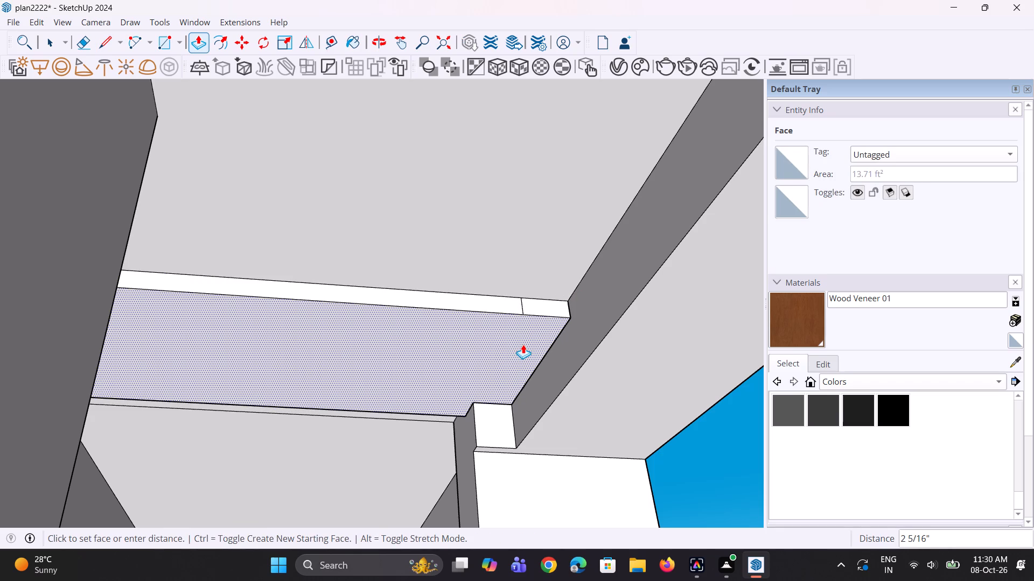
click(523, 344)
Erase the leftover short edge on the side face of the dropped ceiling panel.
key(e)
click(522, 307)
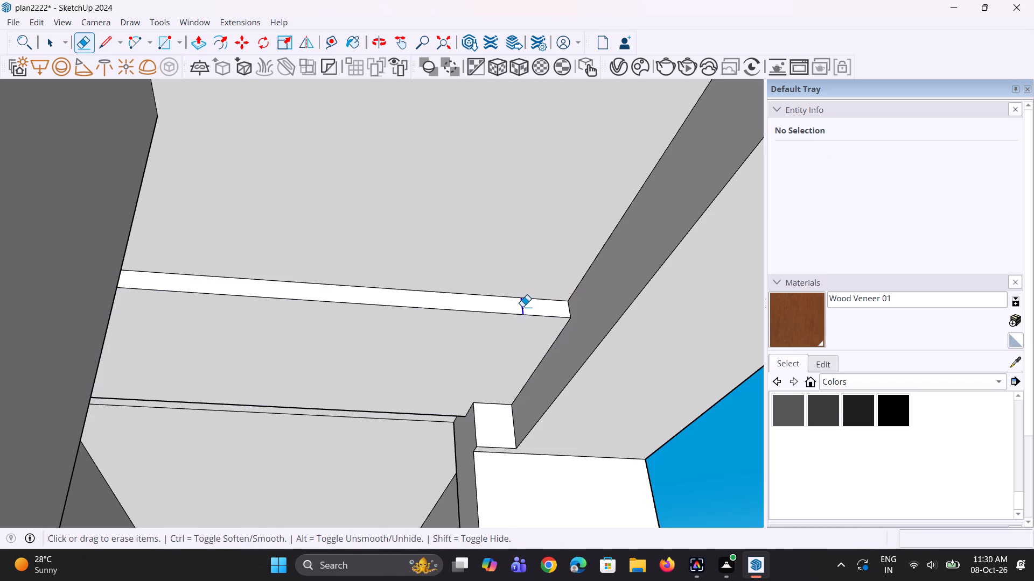
Widen the dropped ceiling panel by pulling its window-side face outward with Push/Pull.
scroll(550, 319, down, 5)
middle_drag(543, 353, 379, 327)
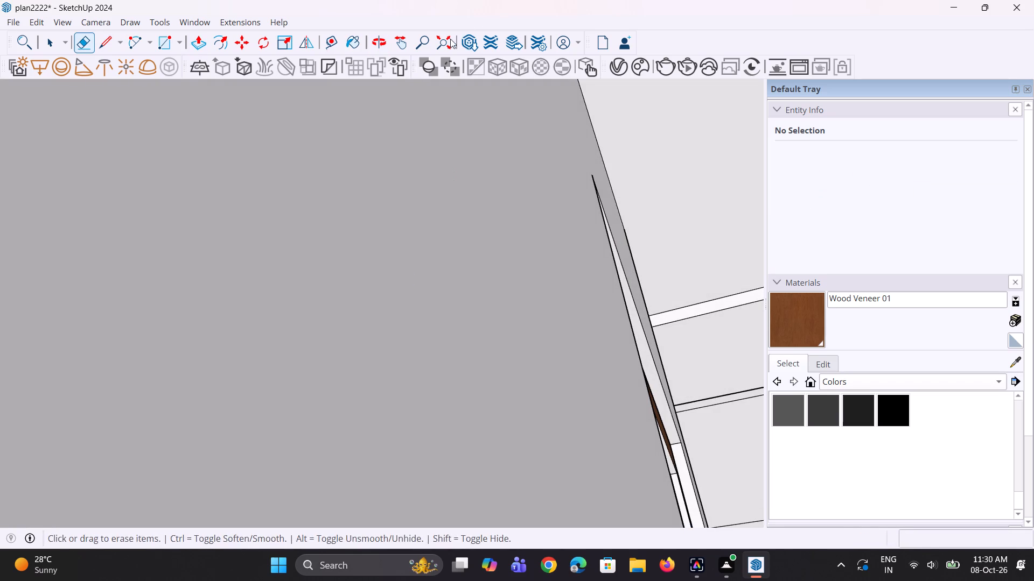
click(444, 45)
middle_drag(572, 232, 363, 405)
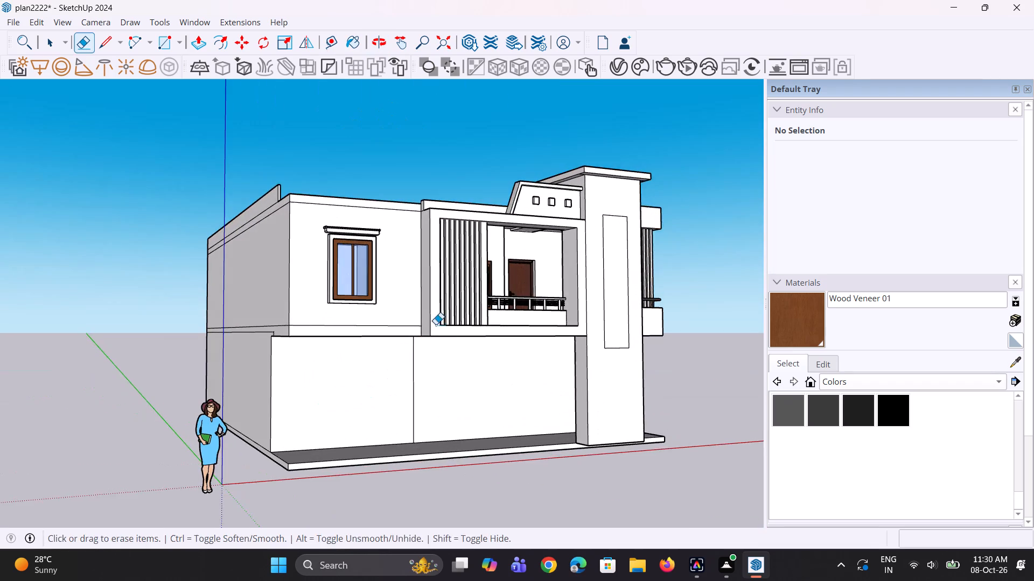
scroll(546, 247, up, 3)
middle_drag(545, 245, 477, 189)
scroll(516, 222, up, 4)
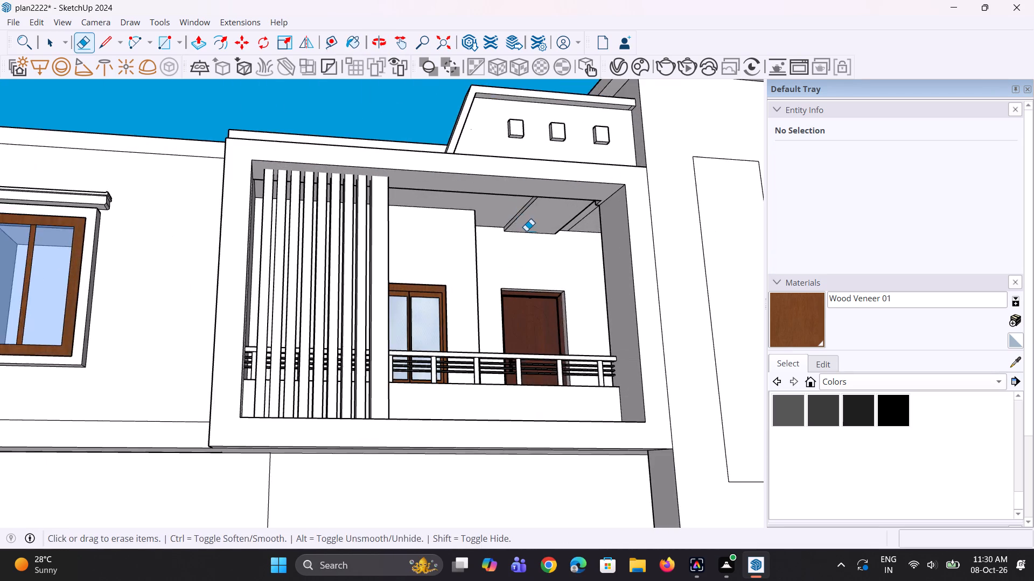
scroll(526, 231, up, 1)
middle_drag(526, 231, 506, 231)
scroll(503, 231, up, 3)
middle_drag(501, 226, 490, 227)
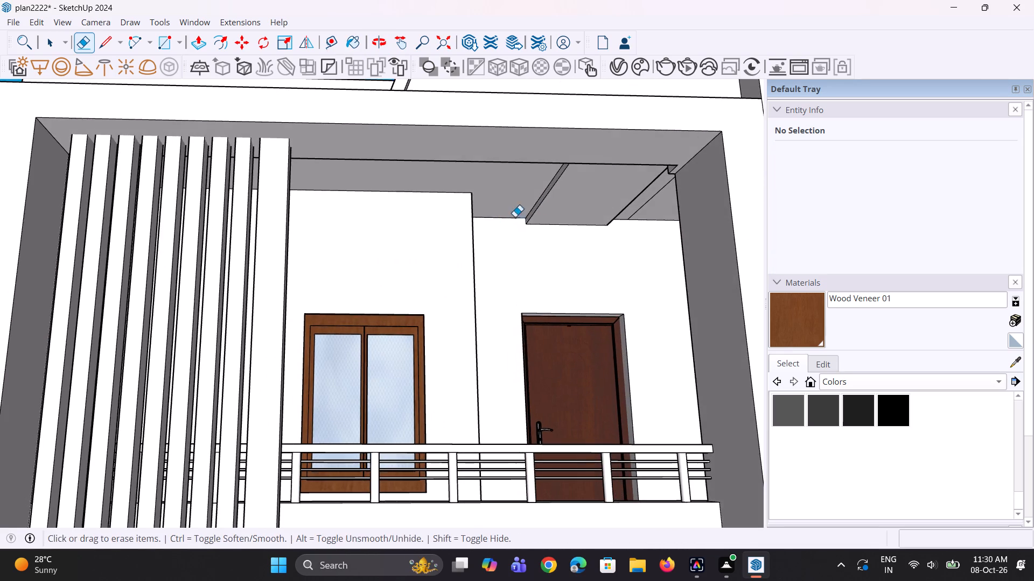
scroll(543, 207, up, 5)
key(p)
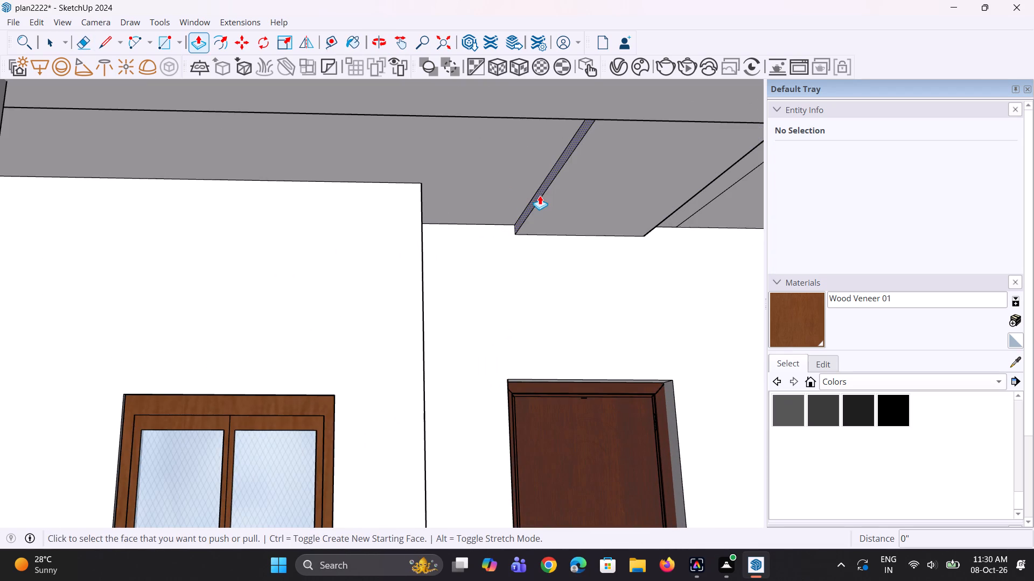
click(537, 197)
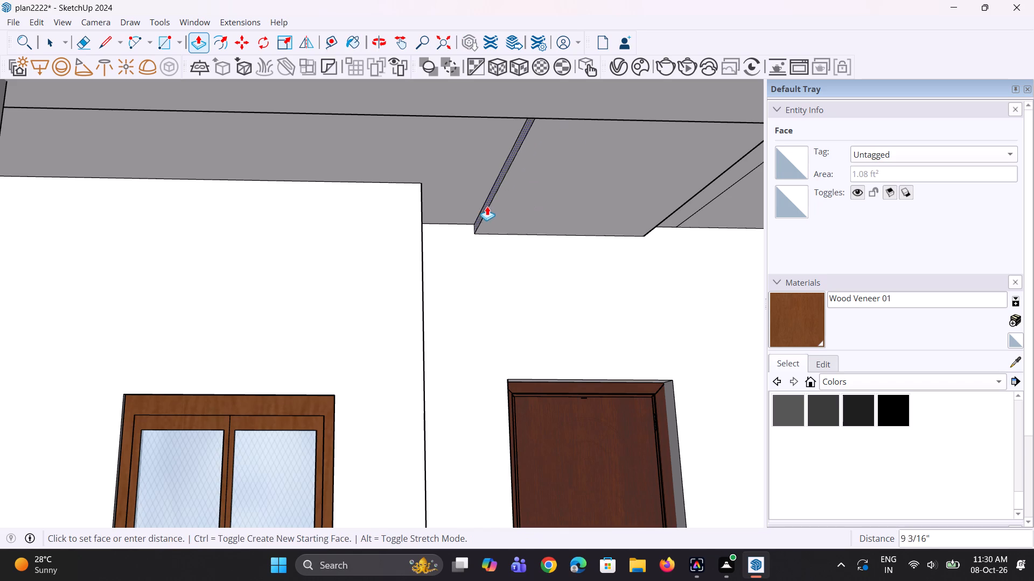
click(466, 207)
Push the opposite, tower-side face of the dropped ceiling panel inward about 8 5/8".
middle_drag(645, 215, 552, 185)
scroll(642, 173, up, 6)
middle_drag(699, 190, 670, 190)
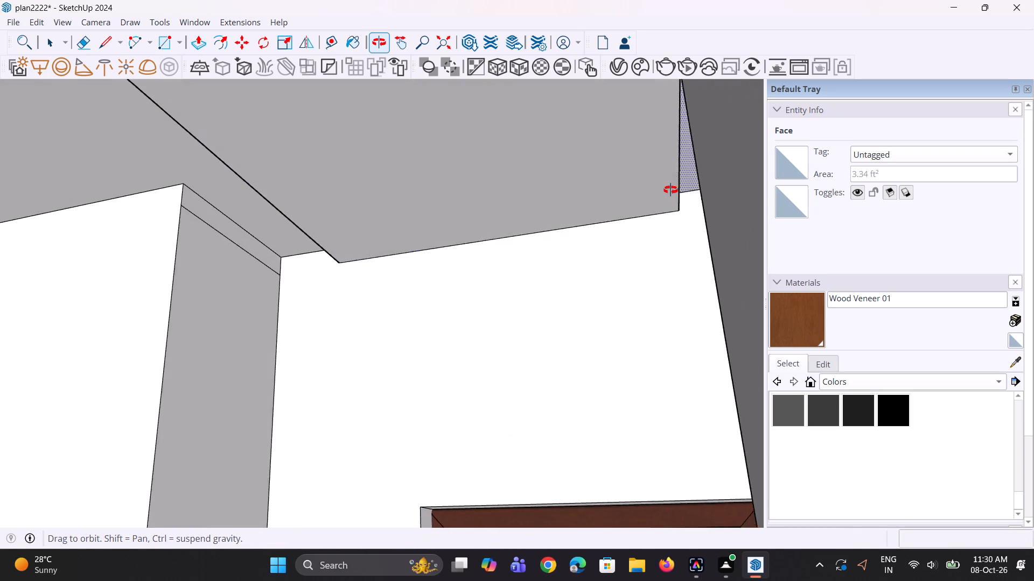
middle_drag(670, 190, 684, 189)
scroll(690, 180, up, 8)
middle_drag(693, 201, 659, 207)
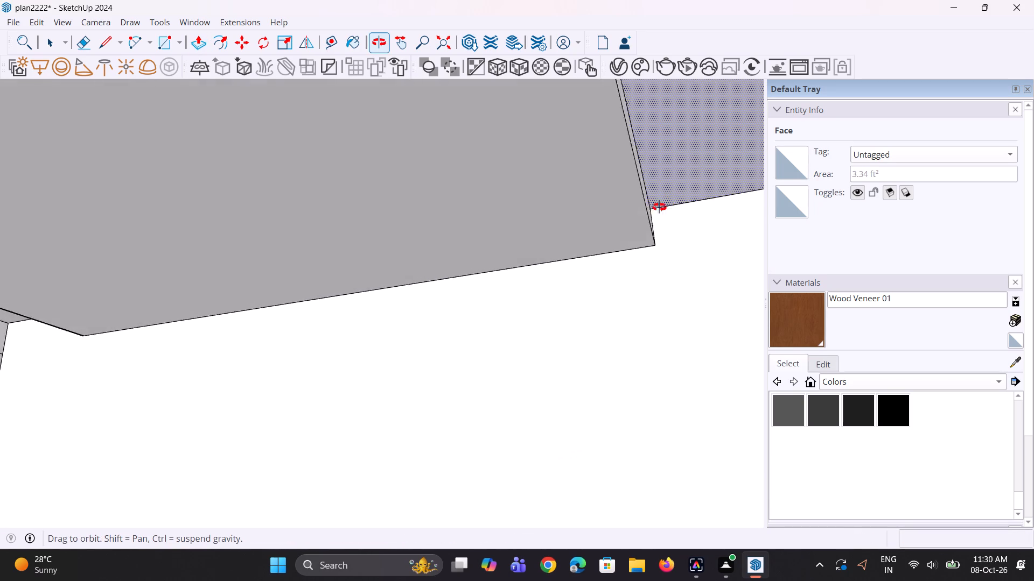
middle_drag(659, 207, 654, 216)
click(645, 210)
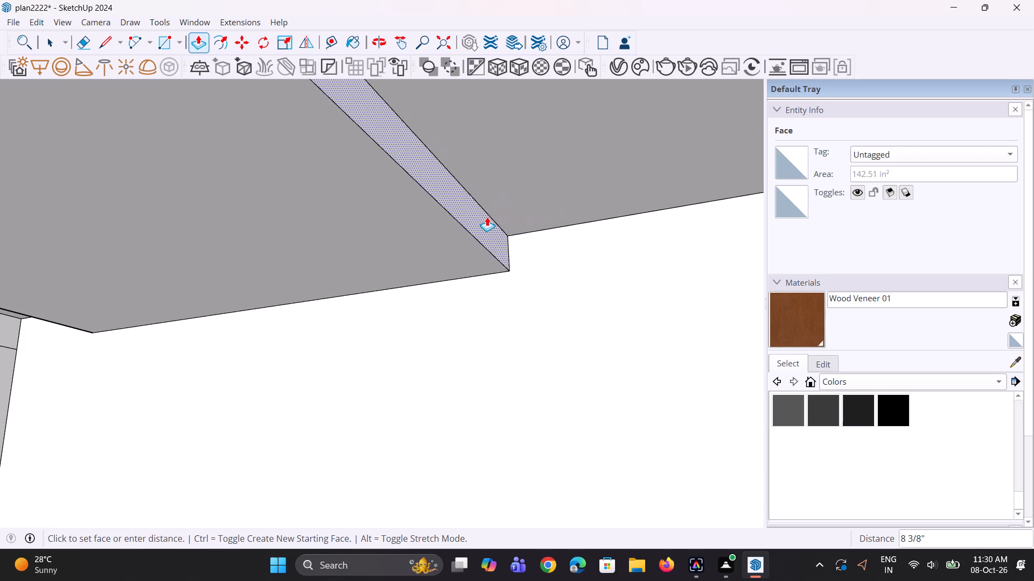
click(487, 217)
Pull the tower-side face of the dropped ceiling panel back outward about 11/16".
scroll(562, 223, down, 9)
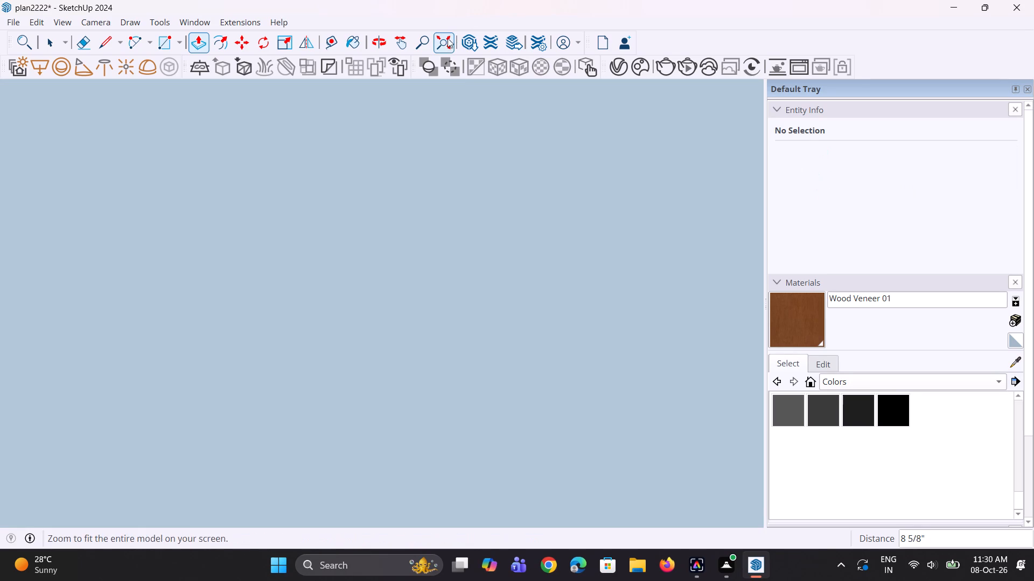
click(444, 42)
middle_drag(424, 189, 589, 188)
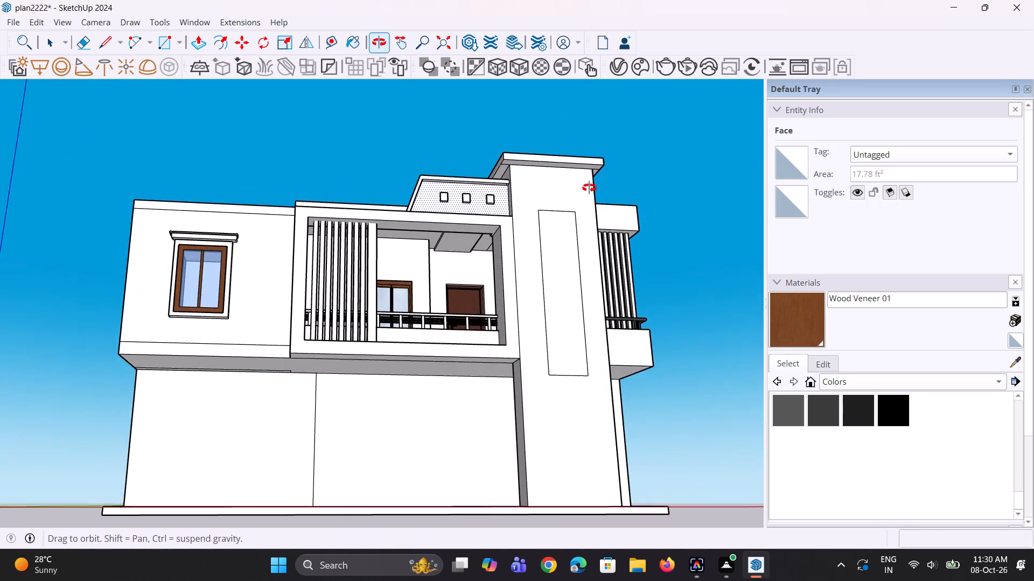
middle_drag(589, 188, 564, 165)
scroll(465, 253, up, 3)
middle_drag(462, 258, 450, 258)
scroll(450, 258, up, 3)
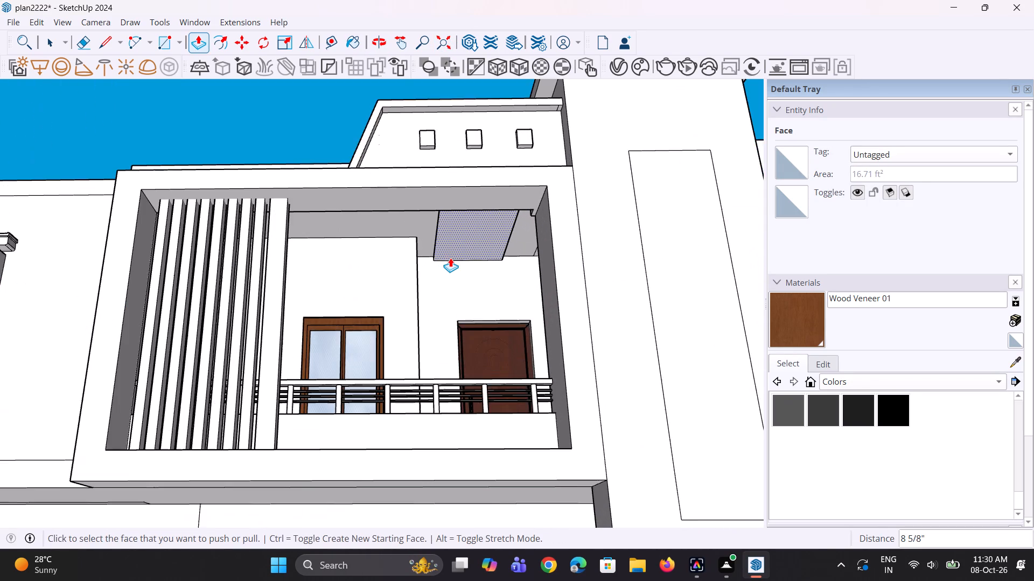
scroll(450, 258, up, 2)
middle_click(497, 239)
scroll(519, 250, up, 8)
middle_drag(552, 252, 539, 231)
scroll(513, 244, up, 7)
middle_drag(498, 246, 456, 246)
scroll(456, 246, up, 1)
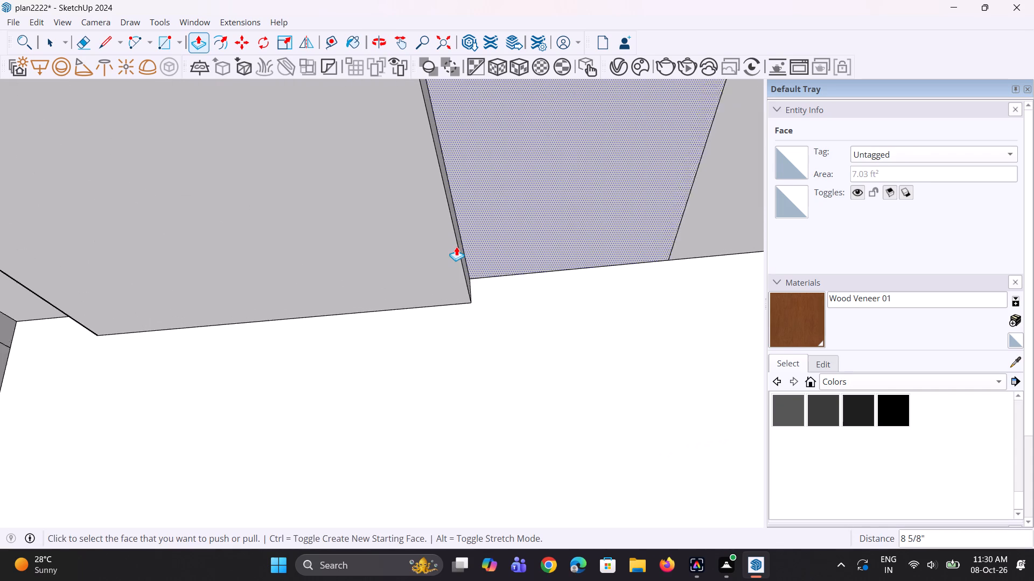
scroll(456, 246, up, 1)
click(462, 245)
click(471, 243)
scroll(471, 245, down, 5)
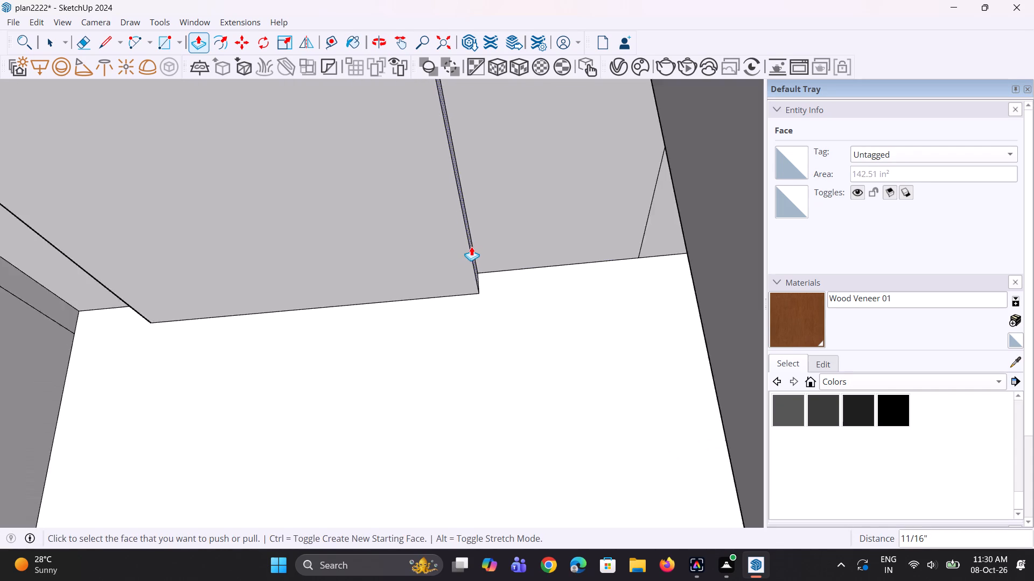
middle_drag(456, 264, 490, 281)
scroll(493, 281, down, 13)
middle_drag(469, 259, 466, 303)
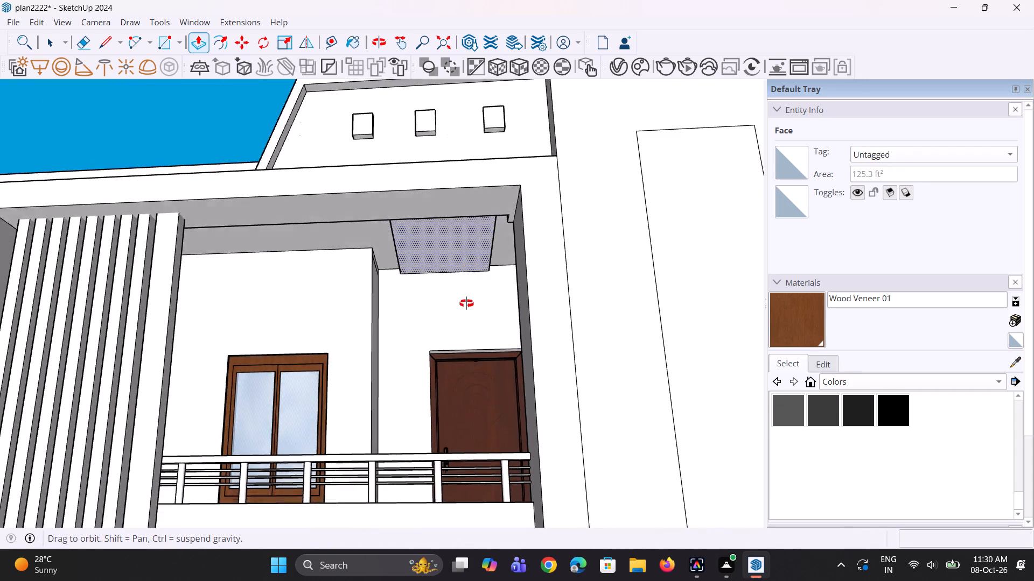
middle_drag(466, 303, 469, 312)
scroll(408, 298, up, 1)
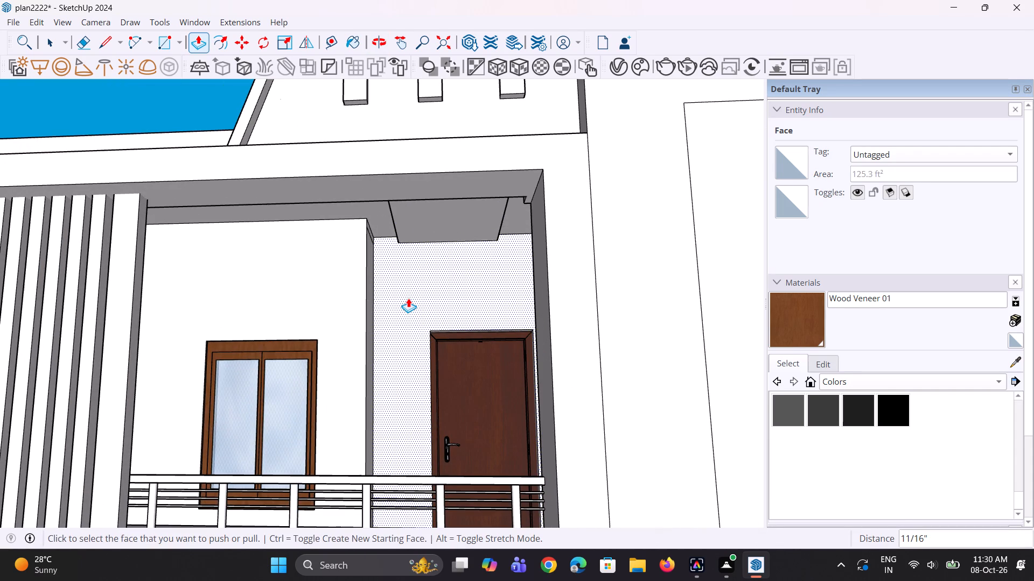